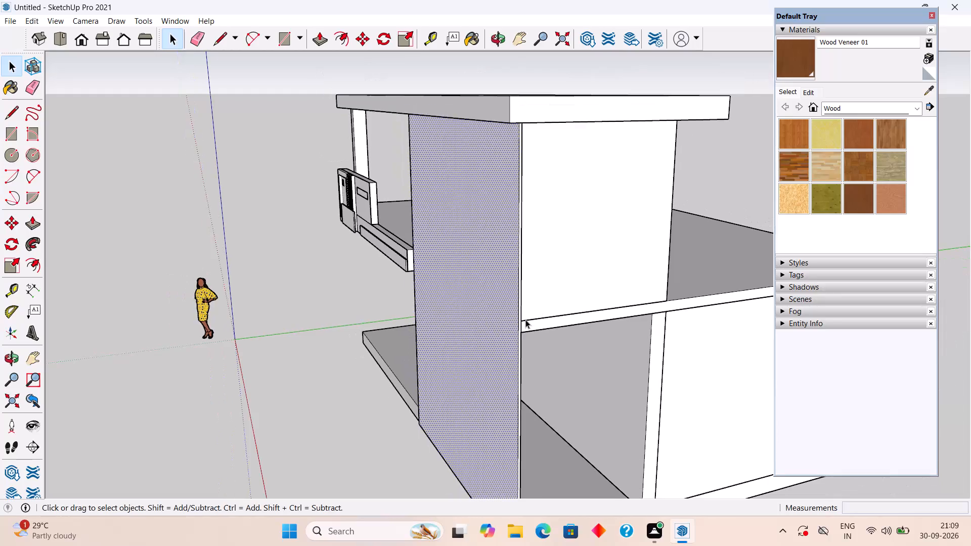
# Inside the roof slab group, push/pull the end face beside the tall blank wall outward by 1'.
pyautogui.moveTo(514, 323); pyautogui.dragTo(575, 345, button='middle')
pyautogui.scroll(-1, 514, 323)
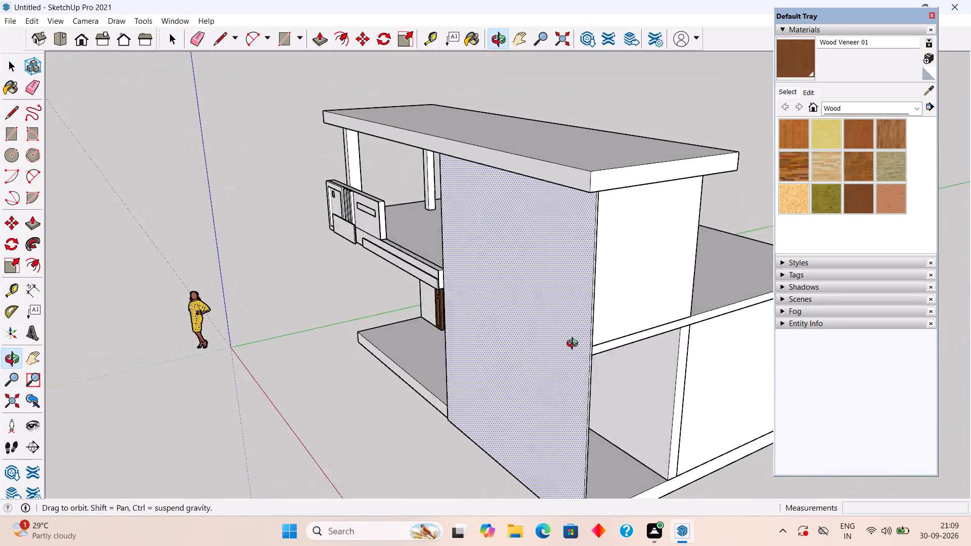
pyautogui.moveTo(575, 345); pyautogui.dragTo(601, 347, button='middle')
pyautogui.click(648, 180)
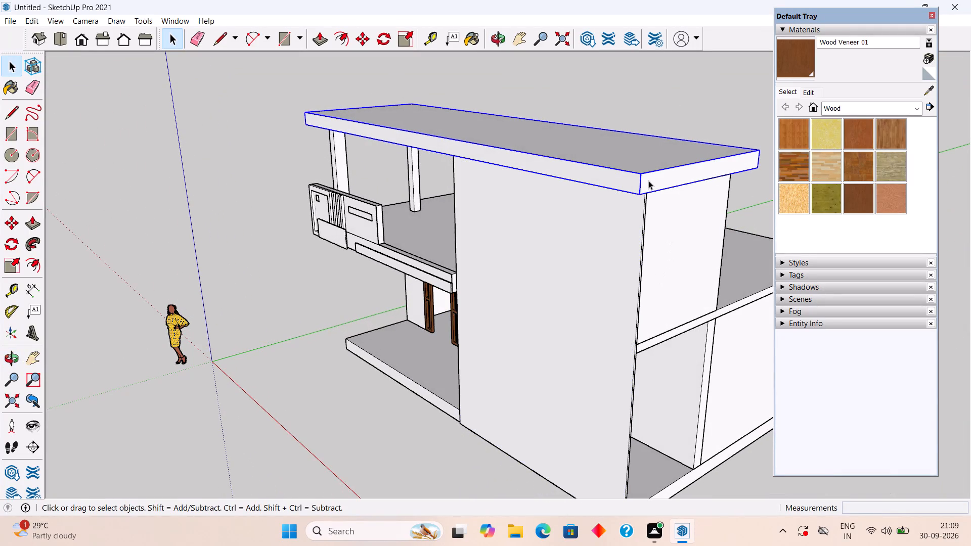
pyautogui.doubleClick(650, 183)
pyautogui.click(650, 183)
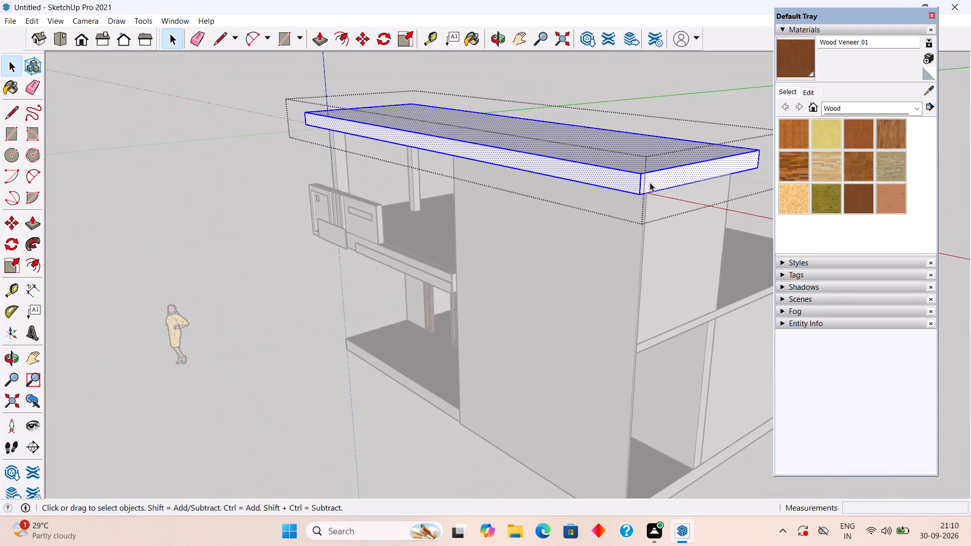
pyautogui.press('p')
pyautogui.click(650, 183)
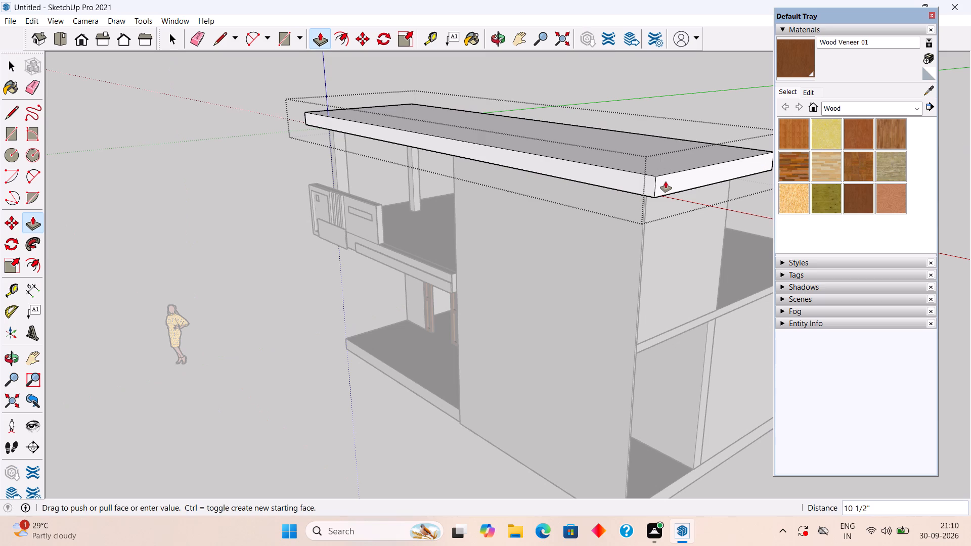
pyautogui.write("1'")
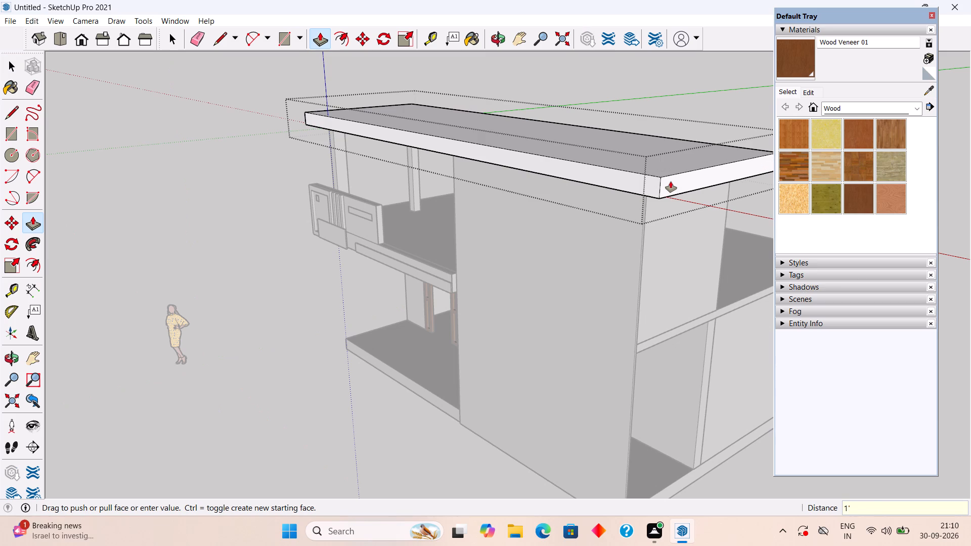
pyautogui.press('Return')
pyautogui.press('space')
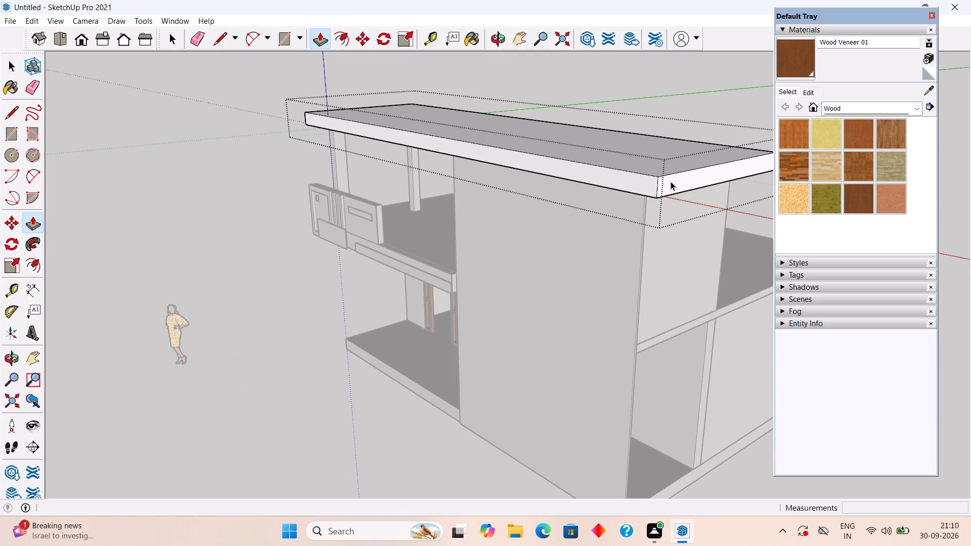
pyautogui.scroll(1, 671, 181)
pyautogui.scroll(-2, 671, 181)
pyautogui.scroll(-4, 644, 232)
pyautogui.moveTo(641, 250); pyautogui.dragTo(719, 245, button='middle')
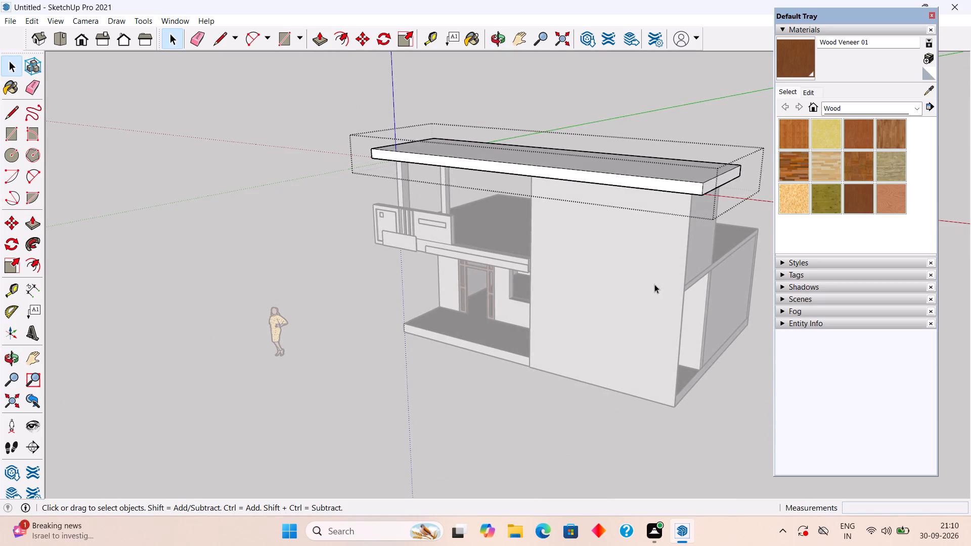
pyautogui.moveTo(654, 284); pyautogui.dragTo(740, 273, button='middle')
pyautogui.click(566, 397)
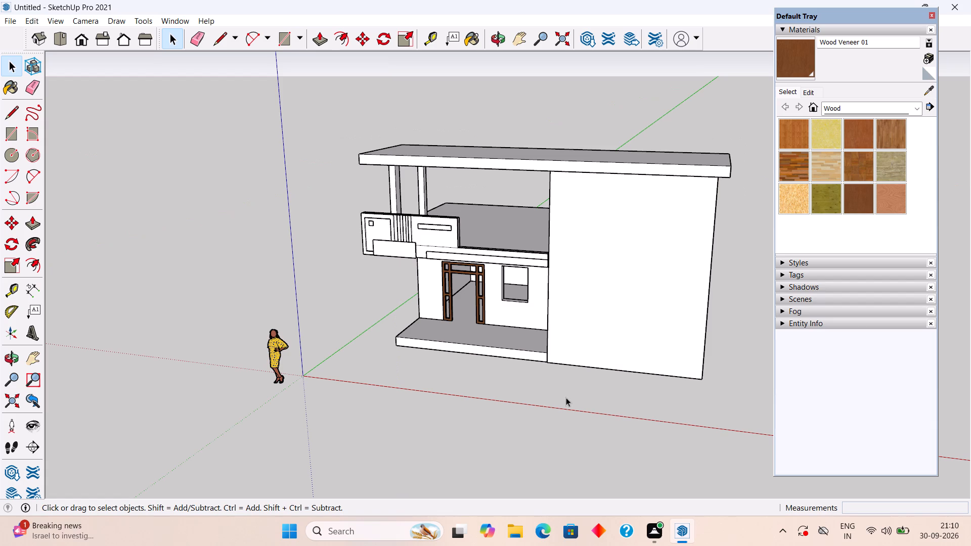
# Place a vertical guide 1' outside the tall blank front wall's outer vertical edge.
pyautogui.moveTo(735, 224); pyautogui.dragTo(744, 207, button='middle')
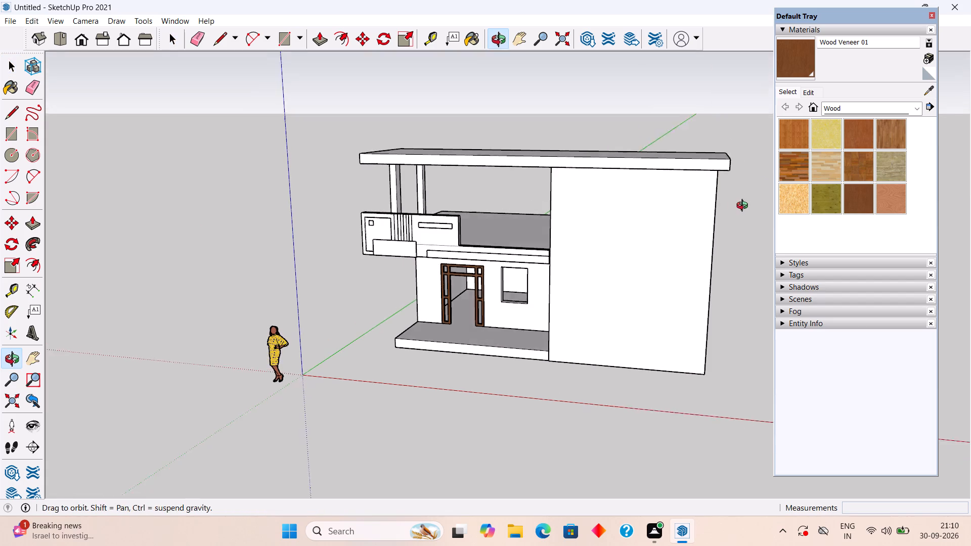
pyautogui.moveTo(744, 207); pyautogui.dragTo(746, 171, button='middle')
pyautogui.scroll(4, 745, 171)
pyautogui.moveTo(580, 176); pyautogui.dragTo(645, 145, button='middle')
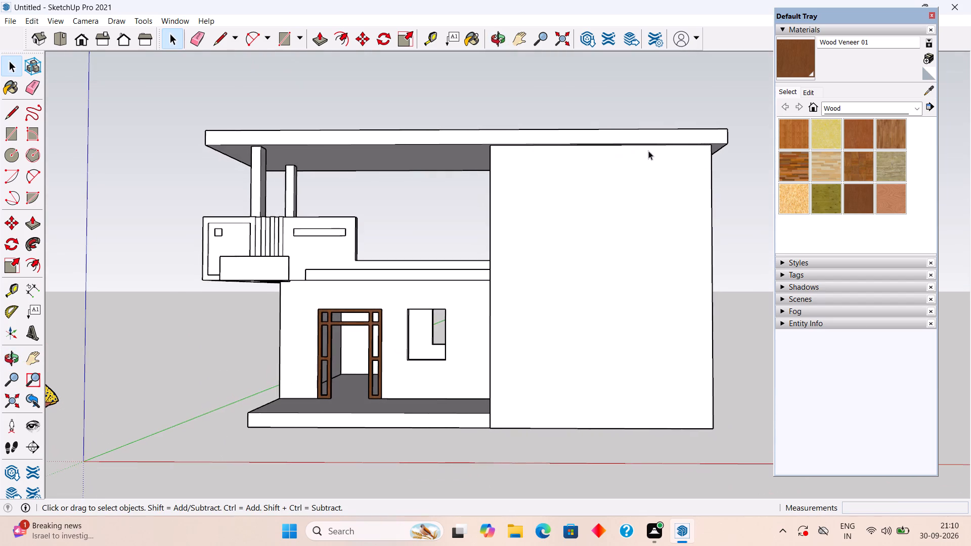
pyautogui.scroll(3, 725, 153)
pyautogui.moveTo(668, 149); pyautogui.dragTo(662, 48, button='middle')
pyautogui.moveTo(646, 135); pyautogui.dragTo(640, 118, button='middle')
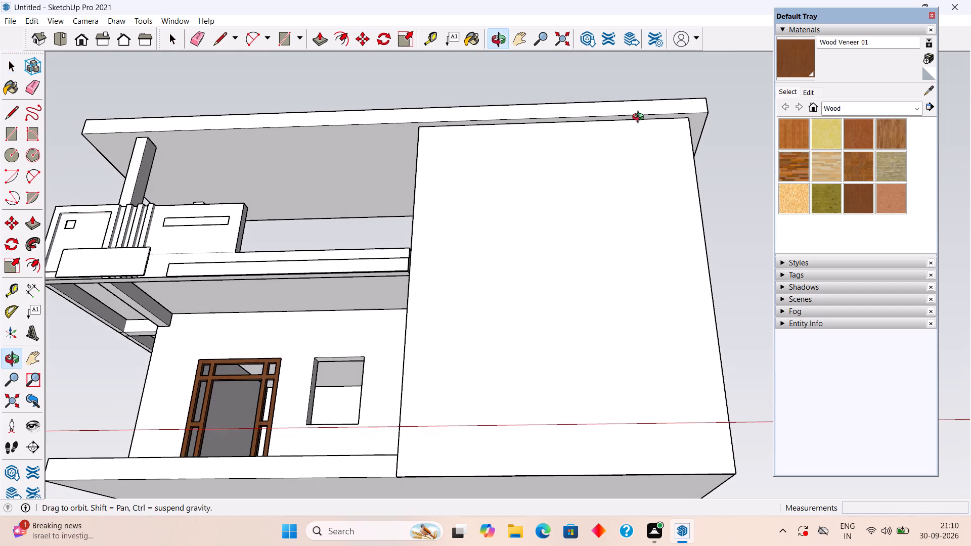
pyautogui.moveTo(640, 118); pyautogui.dragTo(638, 116, button='middle')
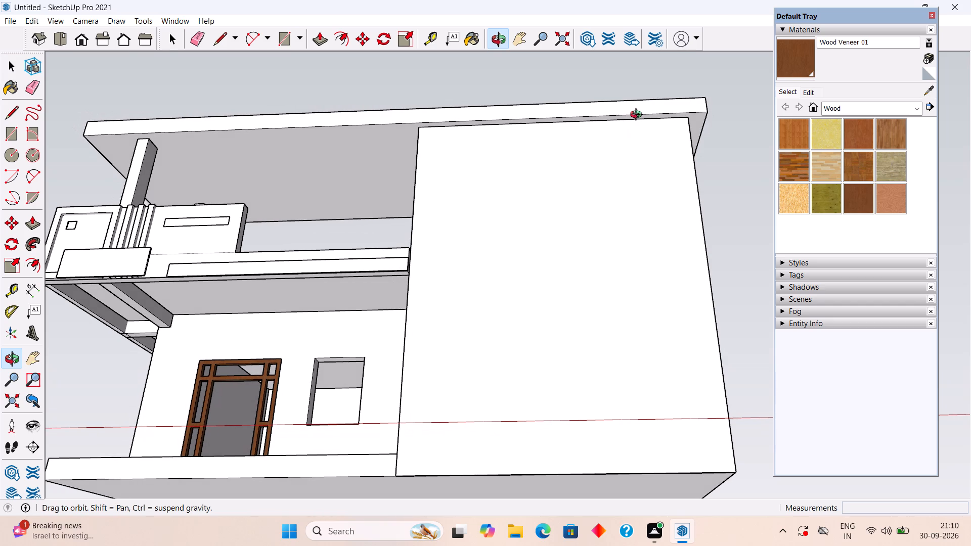
pyautogui.moveTo(638, 116); pyautogui.dragTo(627, 143, button='middle')
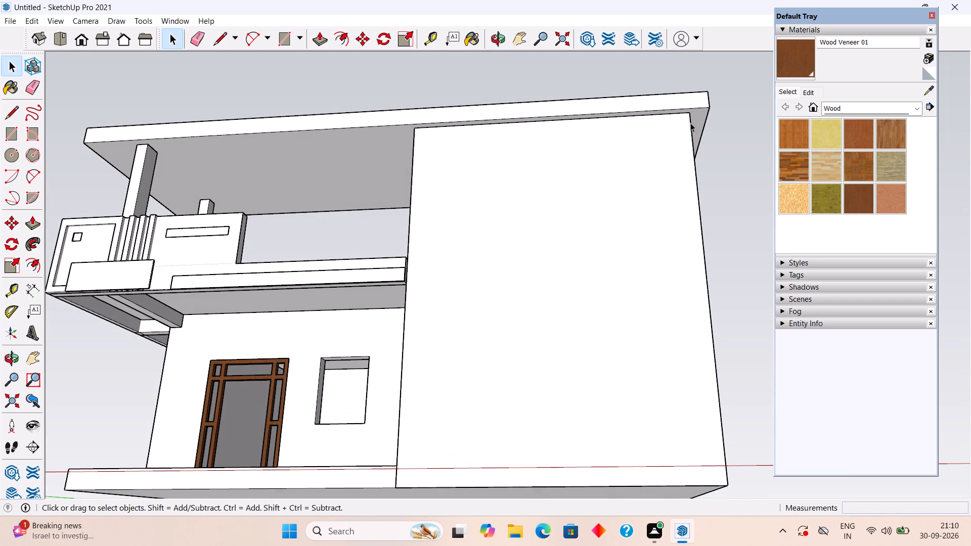
pyautogui.scroll(2, 690, 123)
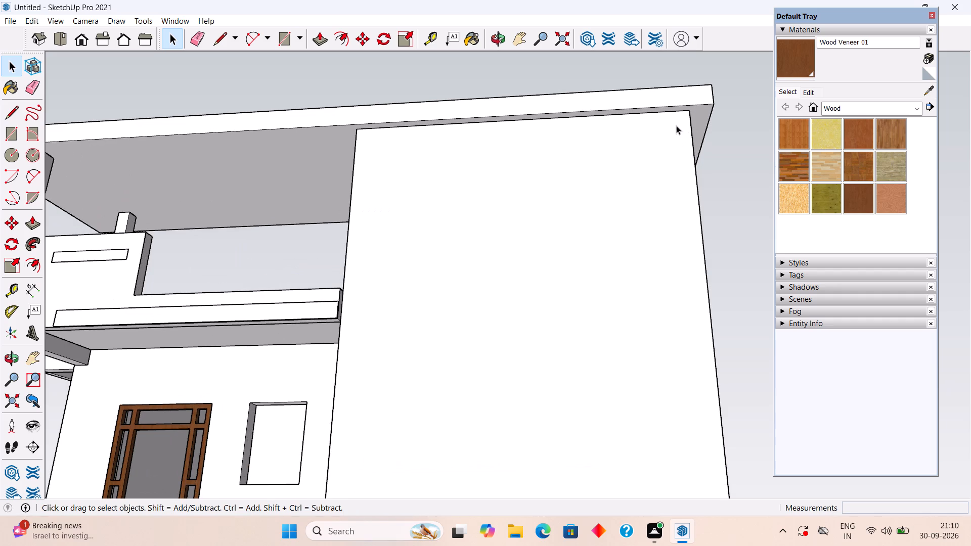
pyautogui.scroll(1, 676, 125)
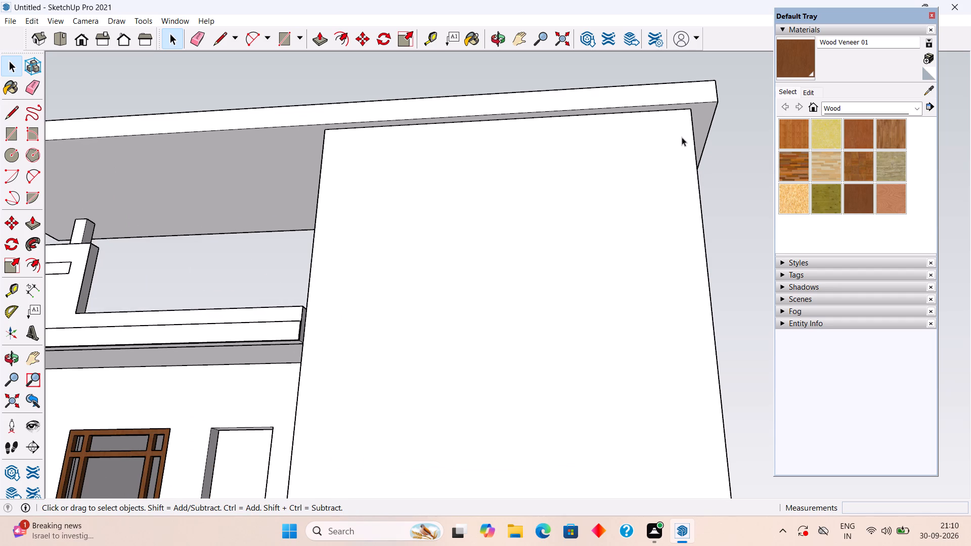
pyautogui.press('t')
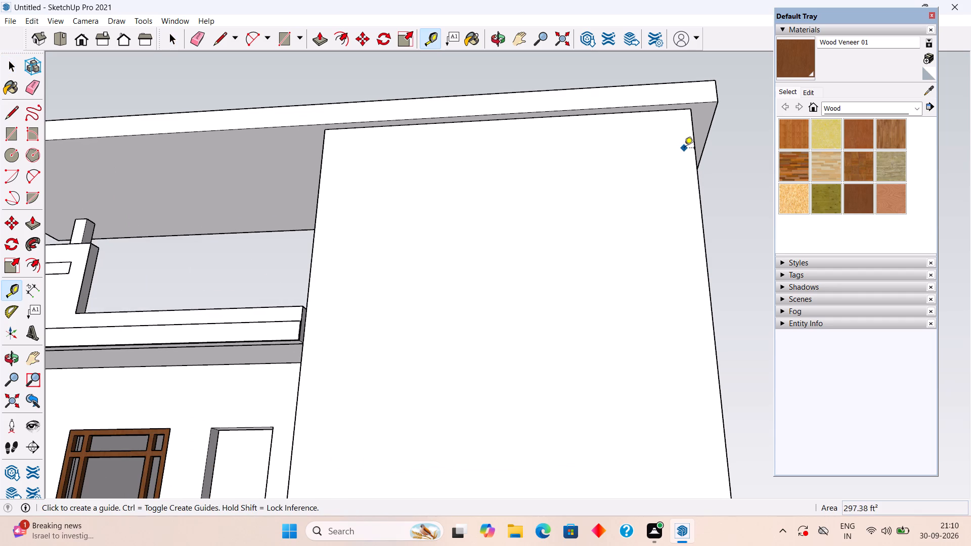
pyautogui.click(696, 158)
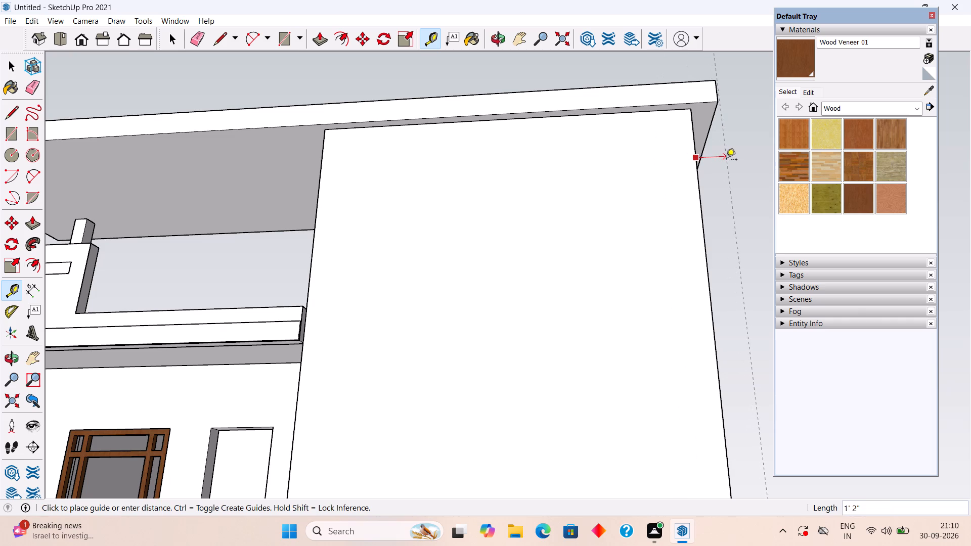
pyautogui.write("1'")
pyautogui.press('Return')
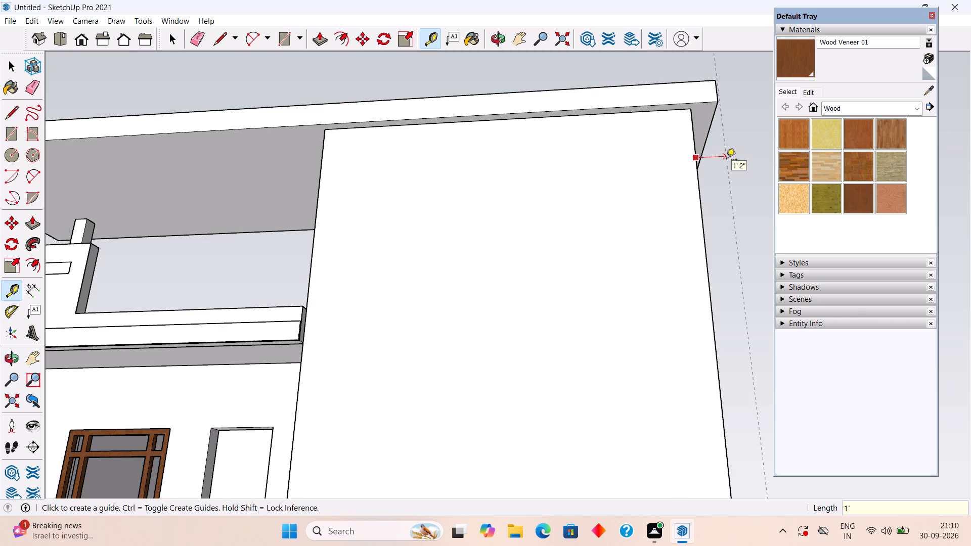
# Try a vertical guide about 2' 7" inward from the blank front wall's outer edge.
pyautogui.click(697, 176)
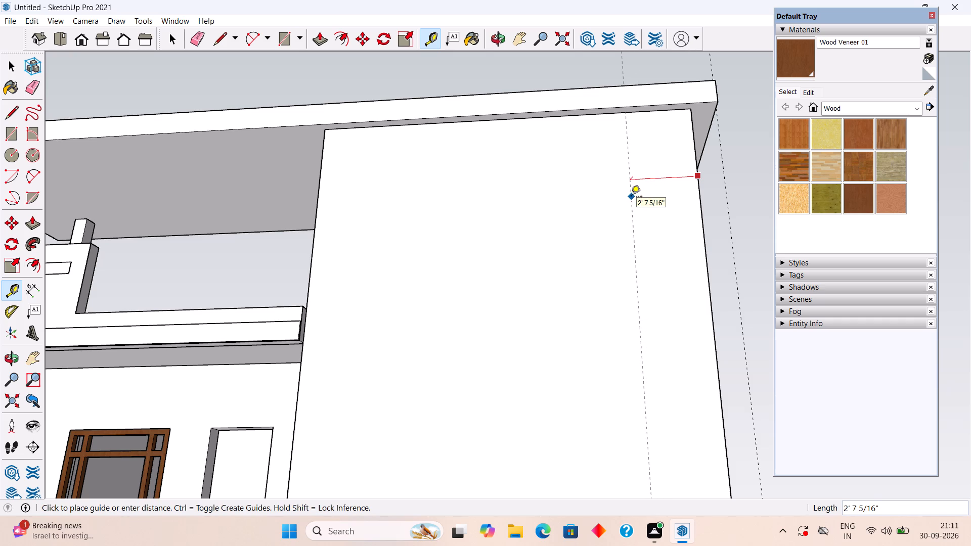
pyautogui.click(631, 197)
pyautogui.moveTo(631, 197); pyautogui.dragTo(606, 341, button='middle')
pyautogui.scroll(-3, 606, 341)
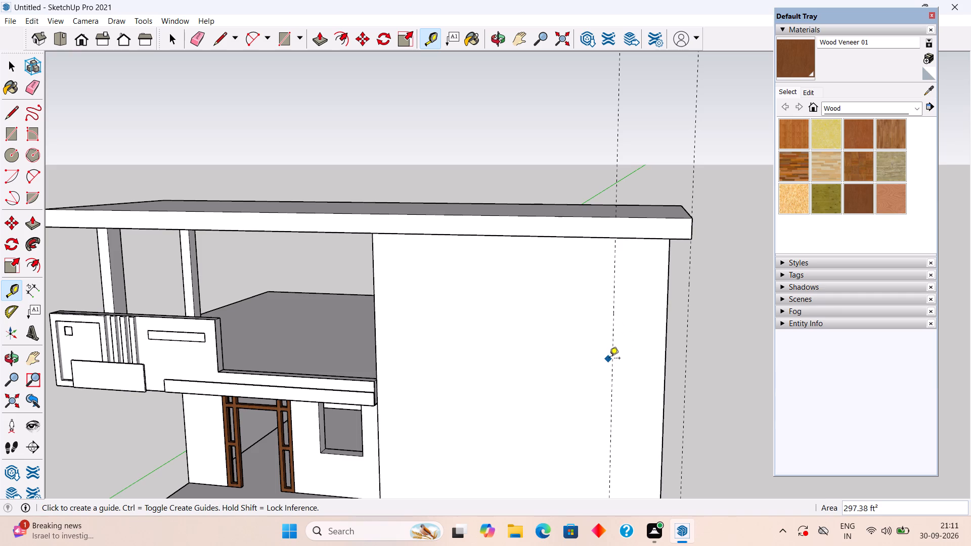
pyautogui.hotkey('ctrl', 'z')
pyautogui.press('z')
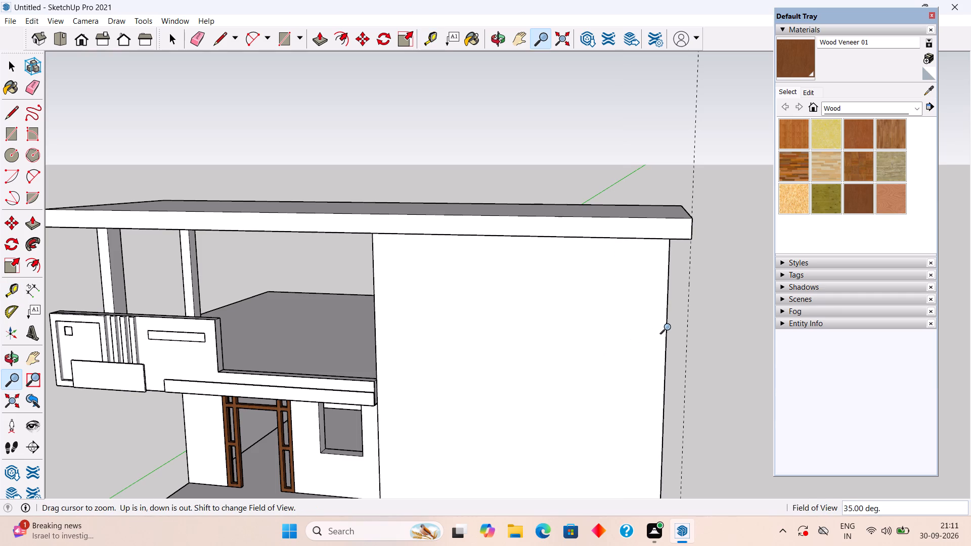
# Place a vertical guide 3' inward from the blank front wall's outer vertical edge.
pyautogui.press('t')
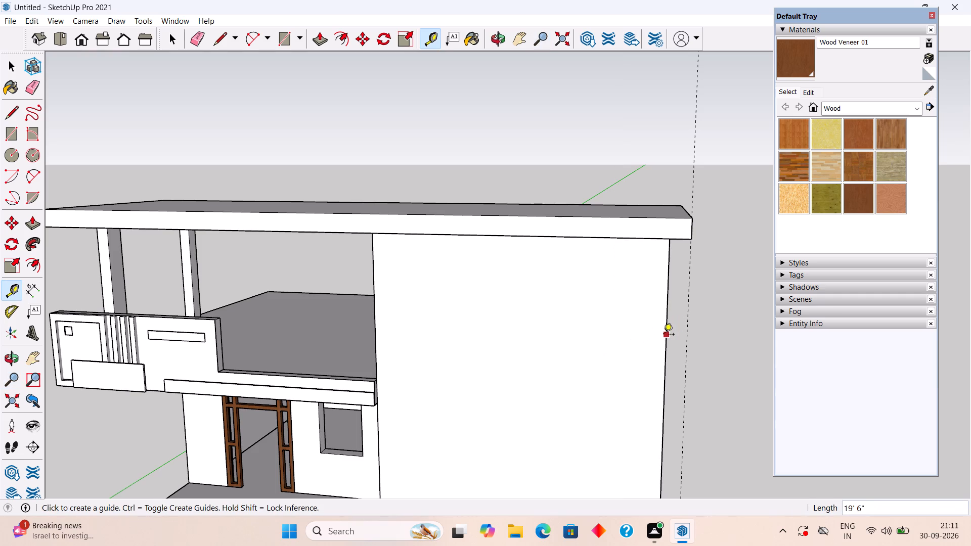
pyautogui.click(664, 335)
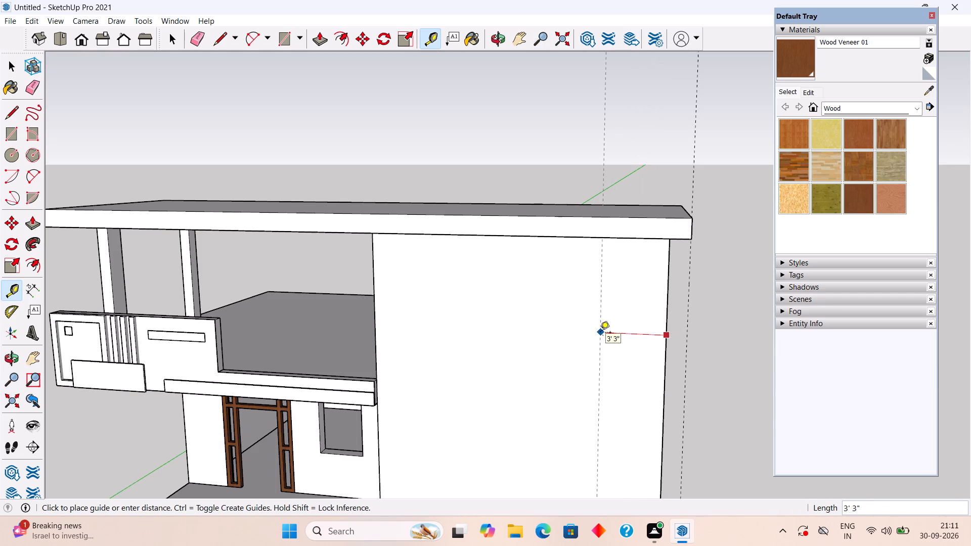
pyautogui.write("3'")
pyautogui.press('Return')
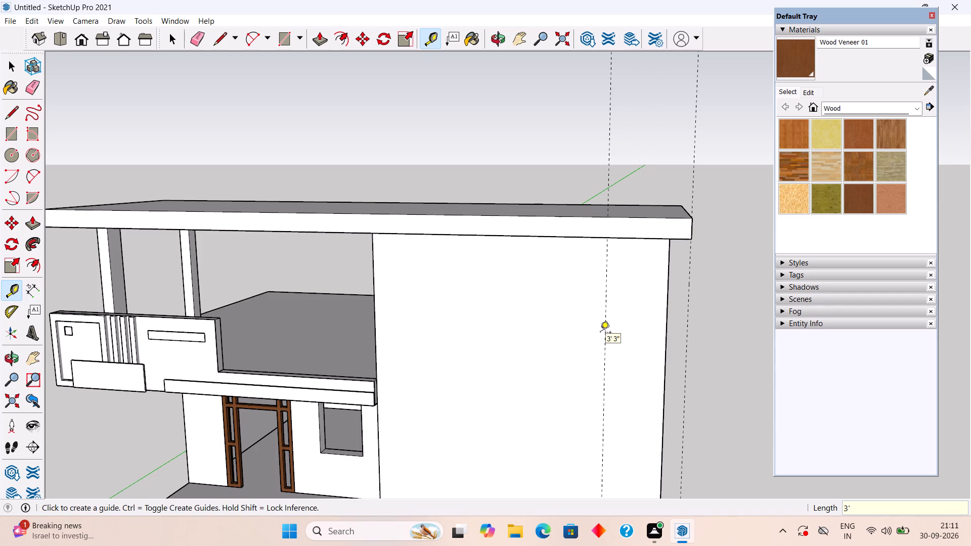
pyautogui.press('space')
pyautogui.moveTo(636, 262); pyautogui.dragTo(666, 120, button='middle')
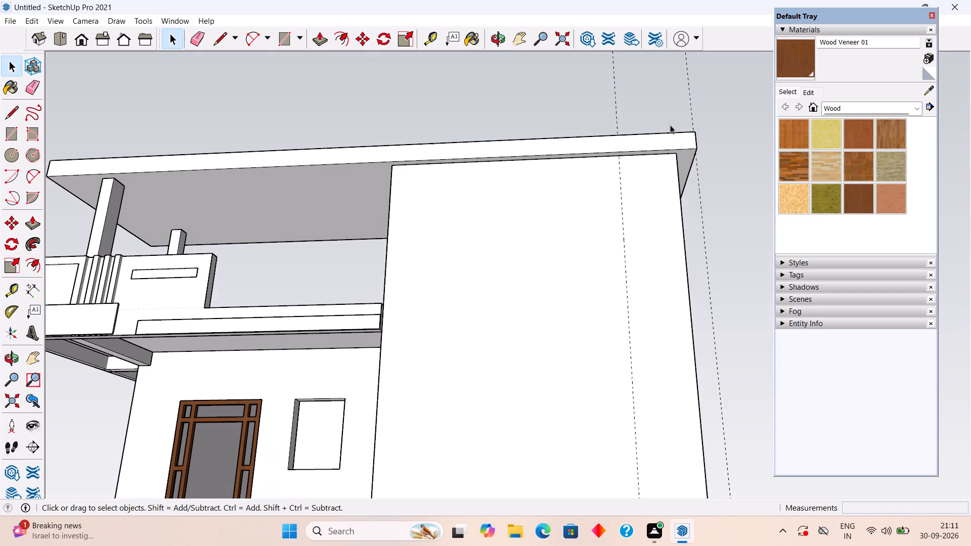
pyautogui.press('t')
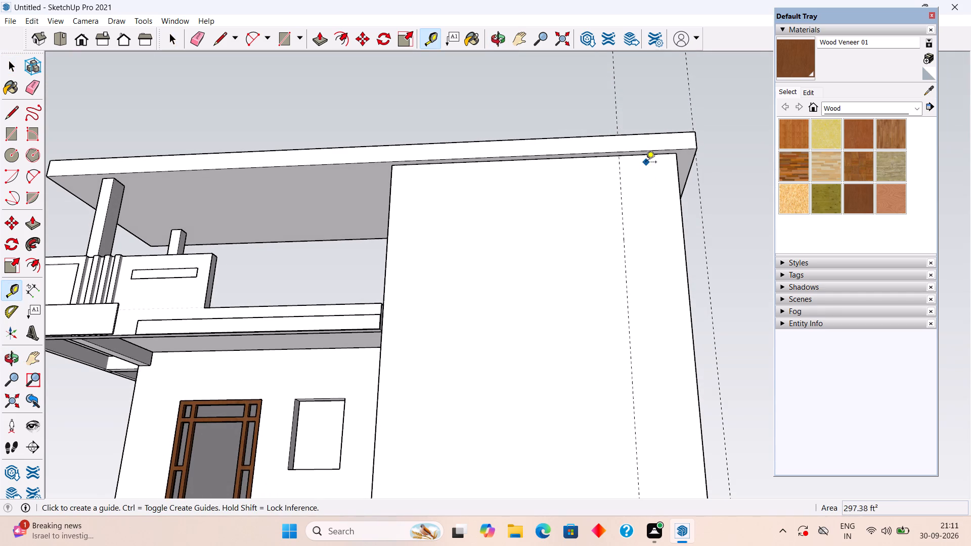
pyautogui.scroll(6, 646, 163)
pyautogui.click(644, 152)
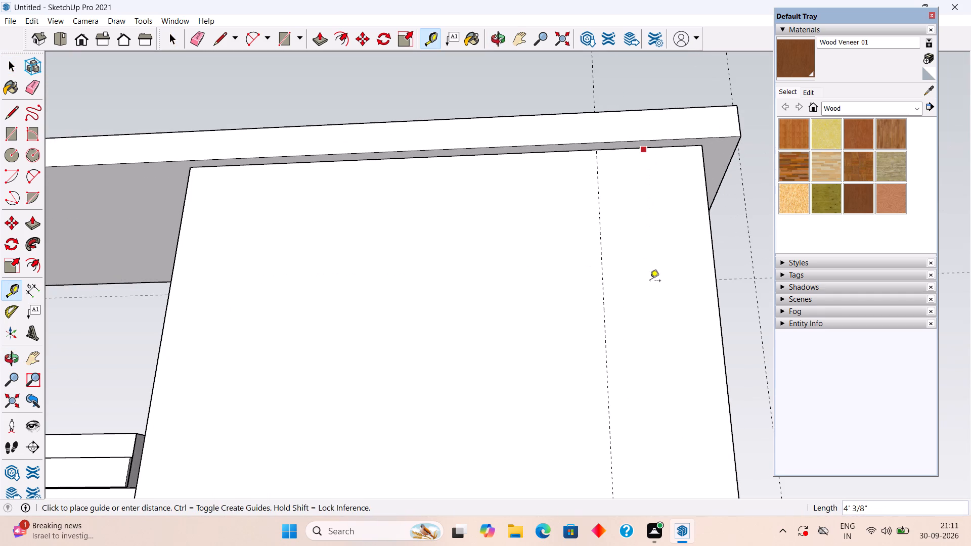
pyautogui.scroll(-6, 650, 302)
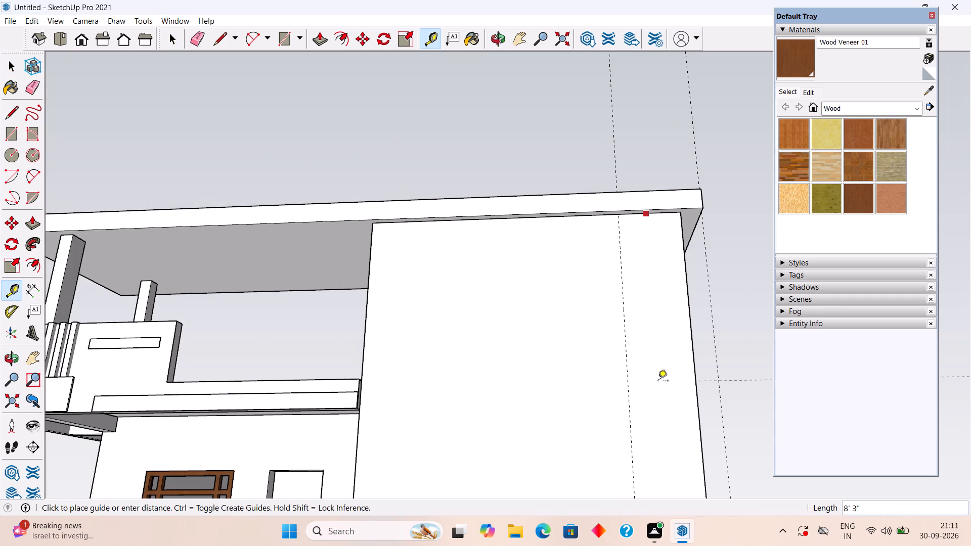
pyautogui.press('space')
# Examine the blank front wall's top edge where it meets the underside of the roof slab.
pyautogui.moveTo(617, 224); pyautogui.dragTo(614, 231, button='middle')
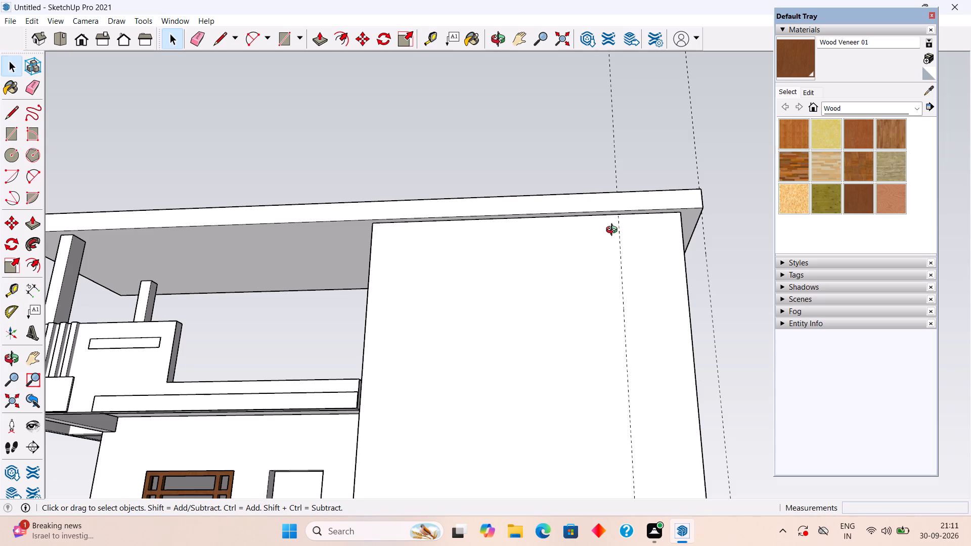
pyautogui.moveTo(614, 231); pyautogui.dragTo(570, 359, button='middle')
pyautogui.moveTo(566, 318); pyautogui.dragTo(591, 175, button='middle')
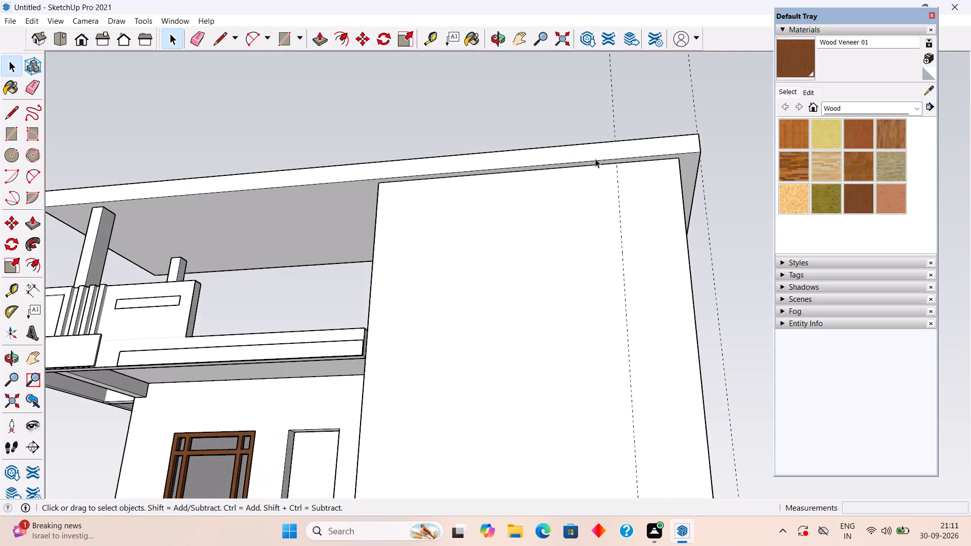
pyautogui.scroll(5, 596, 158)
pyautogui.moveTo(608, 173); pyautogui.dragTo(522, 145, button='middle')
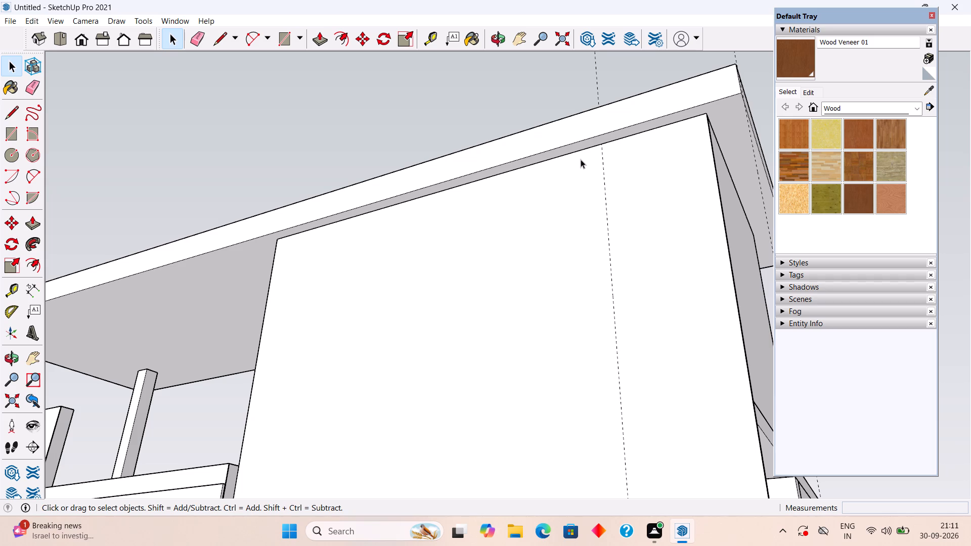
pyautogui.scroll(1, 581, 159)
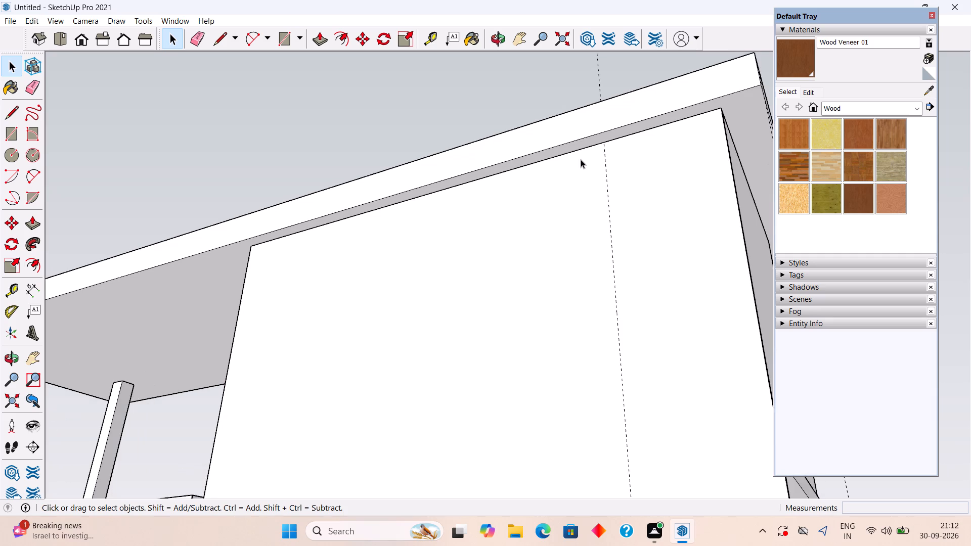
pyautogui.moveTo(579, 160); pyautogui.dragTo(642, 142, button='middle')
pyautogui.scroll(-3, 642, 142)
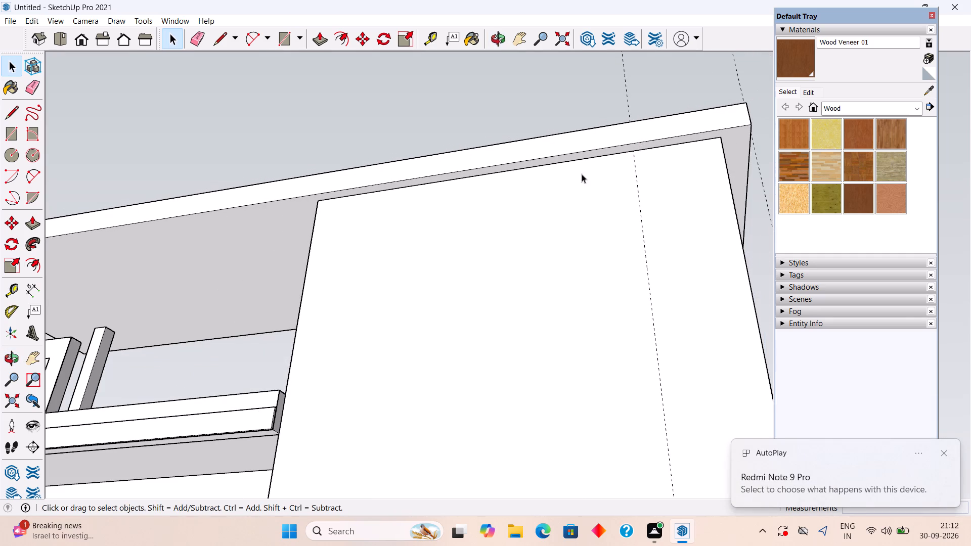
pyautogui.moveTo(474, 142); pyautogui.dragTo(538, 221, button='middle')
pyautogui.scroll(3, 542, 187)
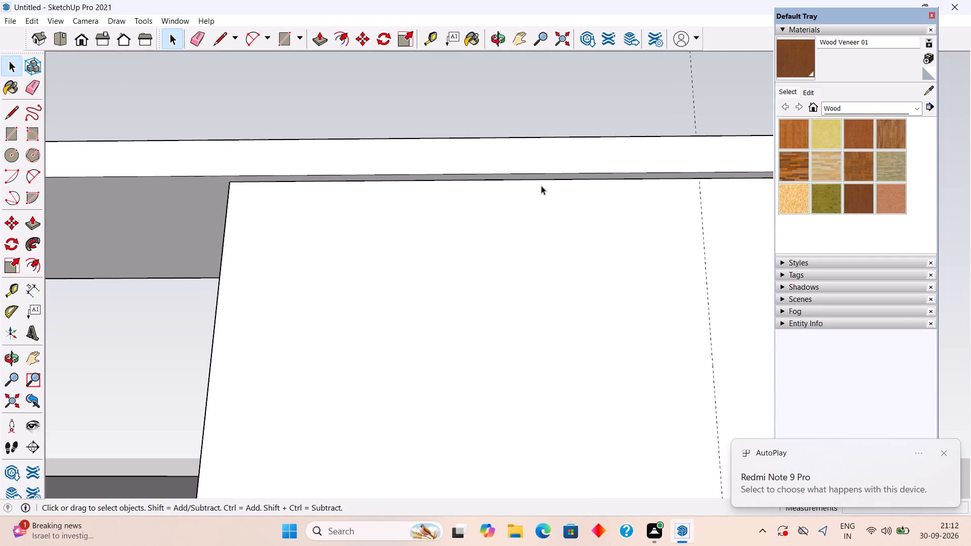
pyautogui.moveTo(541, 164); pyautogui.dragTo(562, 128, button='middle')
pyautogui.scroll(2, 587, 175)
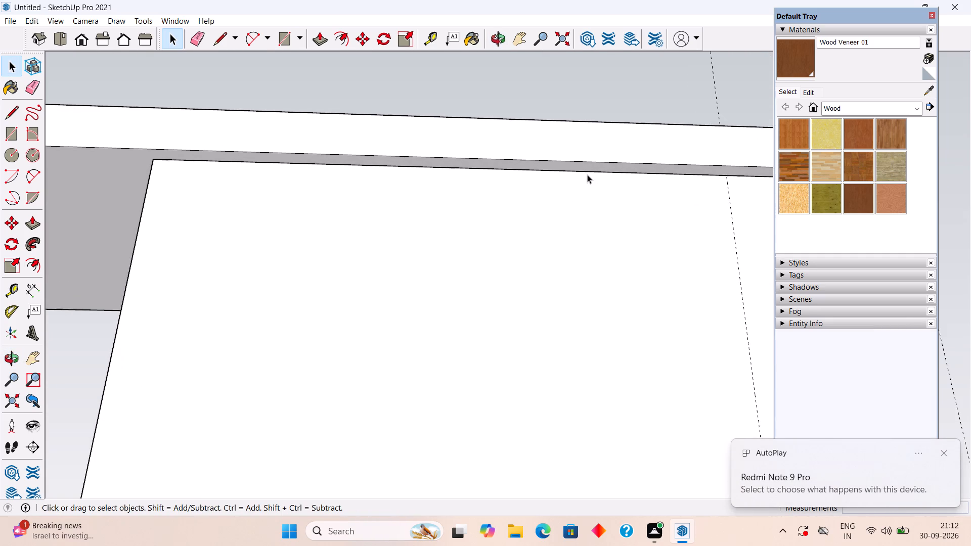
# Place a horizontal guide about 13' 5" below the top edge of the tall blank front wall.
pyautogui.press('t')
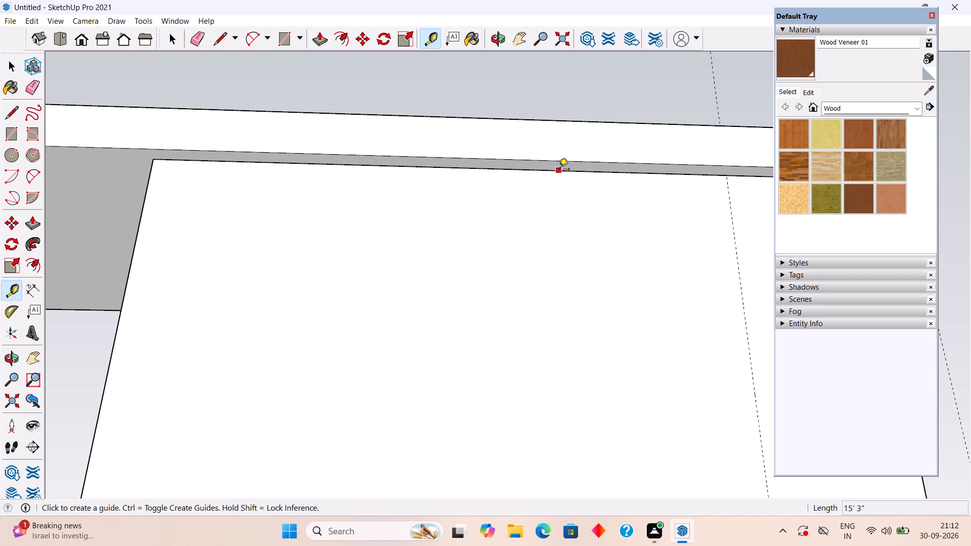
pyautogui.click(559, 174)
pyautogui.scroll(-5, 572, 247)
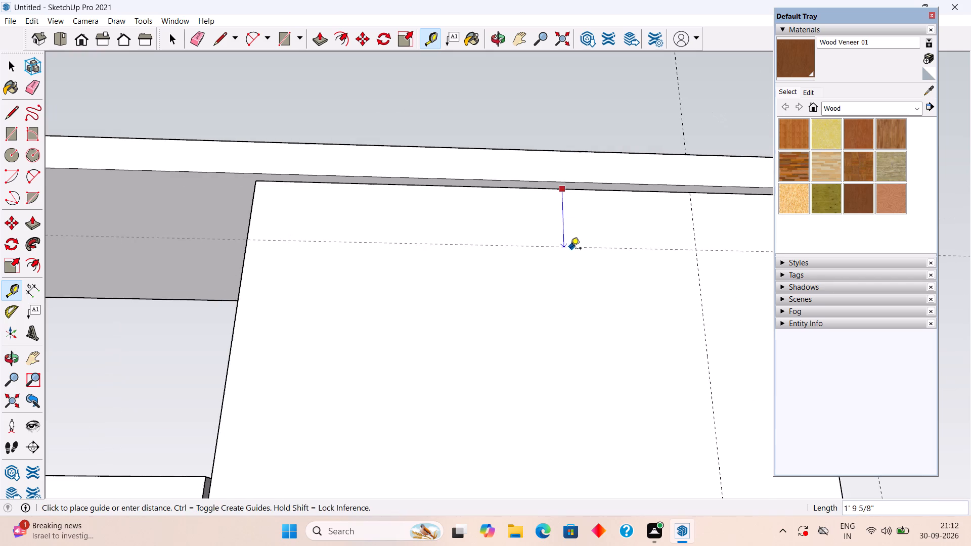
pyautogui.moveTo(570, 250); pyautogui.dragTo(570, 380, button='middle')
pyautogui.scroll(-1, 570, 380)
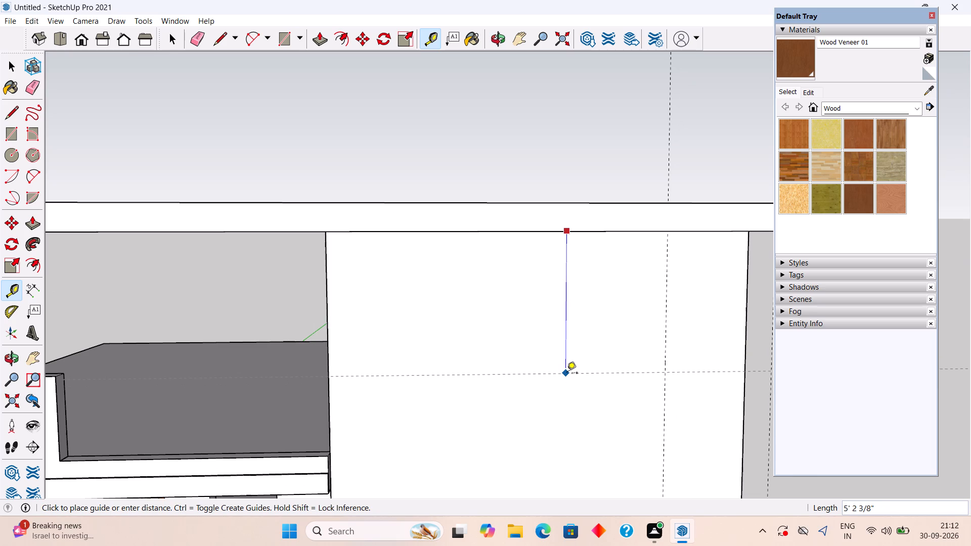
pyautogui.scroll(-3, 567, 374)
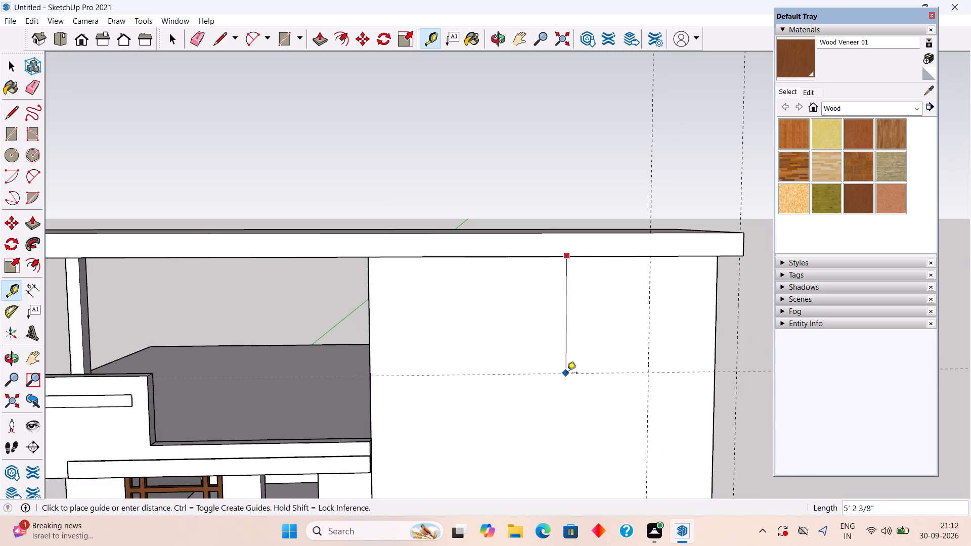
pyautogui.scroll(-6, 567, 374)
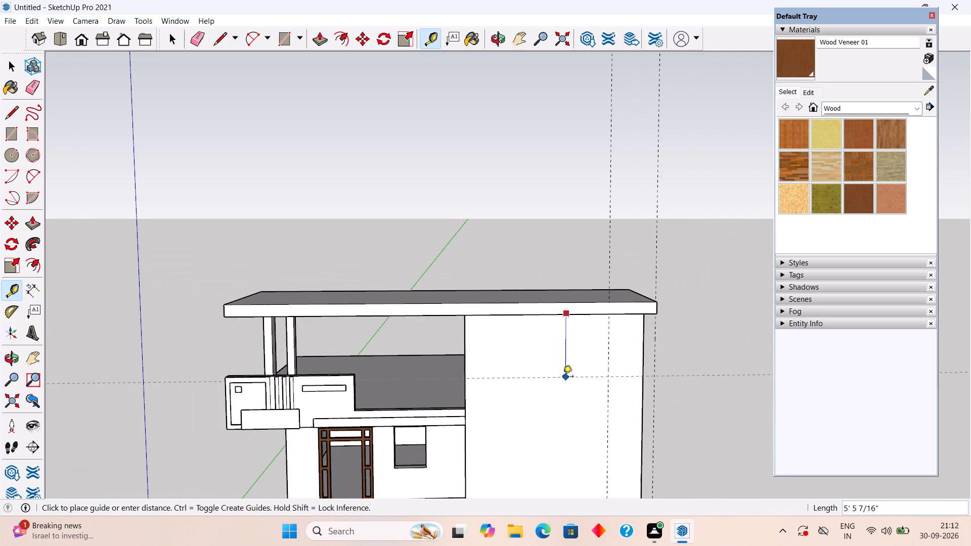
pyautogui.scroll(-4, 562, 373)
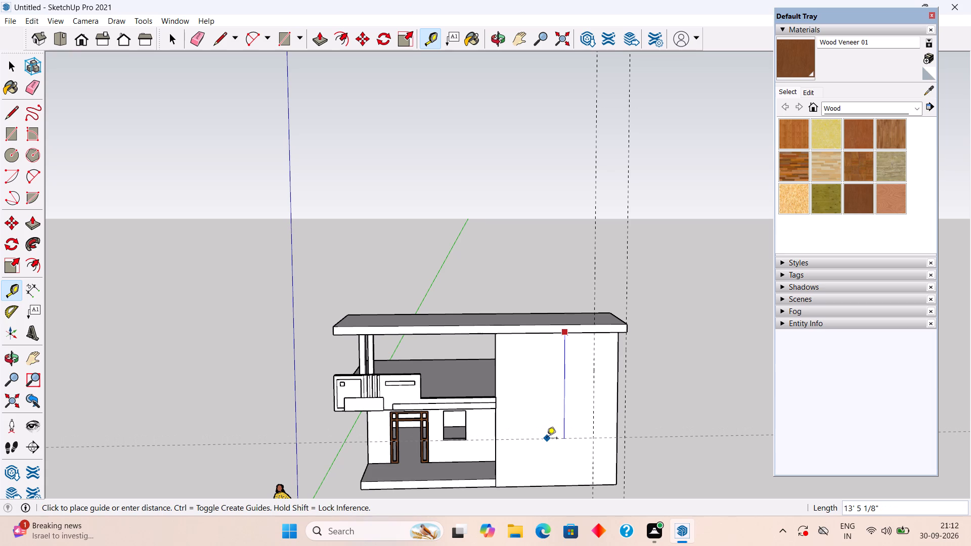
pyautogui.click(547, 439)
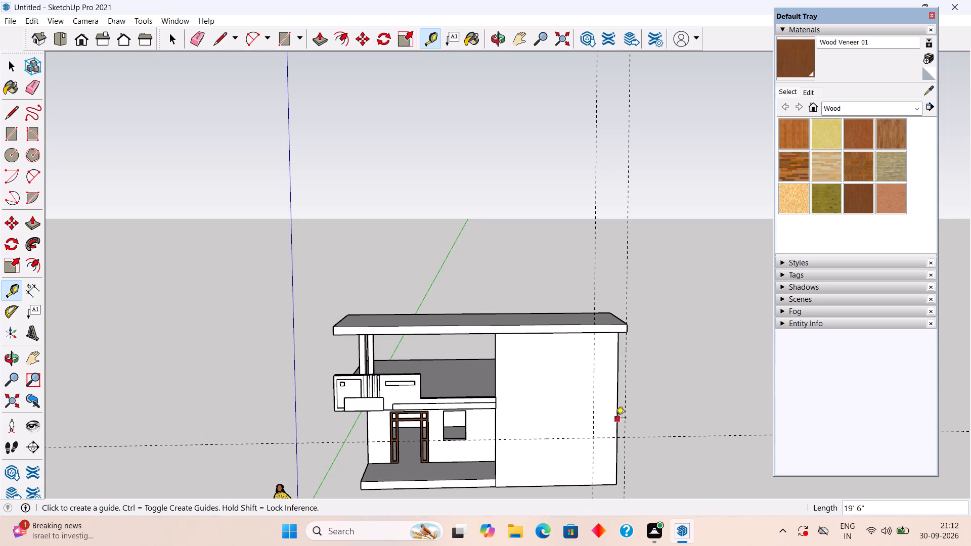
# Place a vertical guide 4' inward from the blank front wall's outer vertical edge.
pyautogui.click(616, 416)
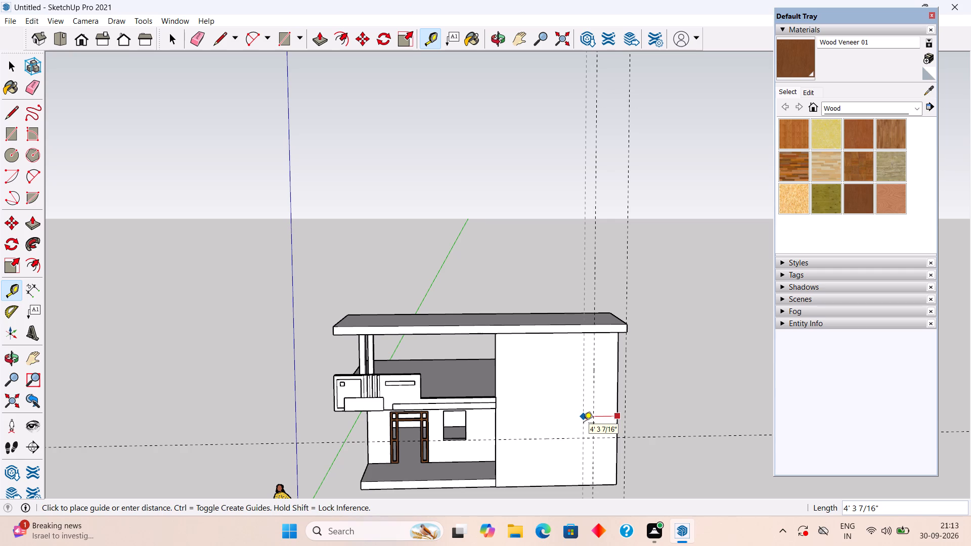
pyautogui.write("4'")
pyautogui.press('Return')
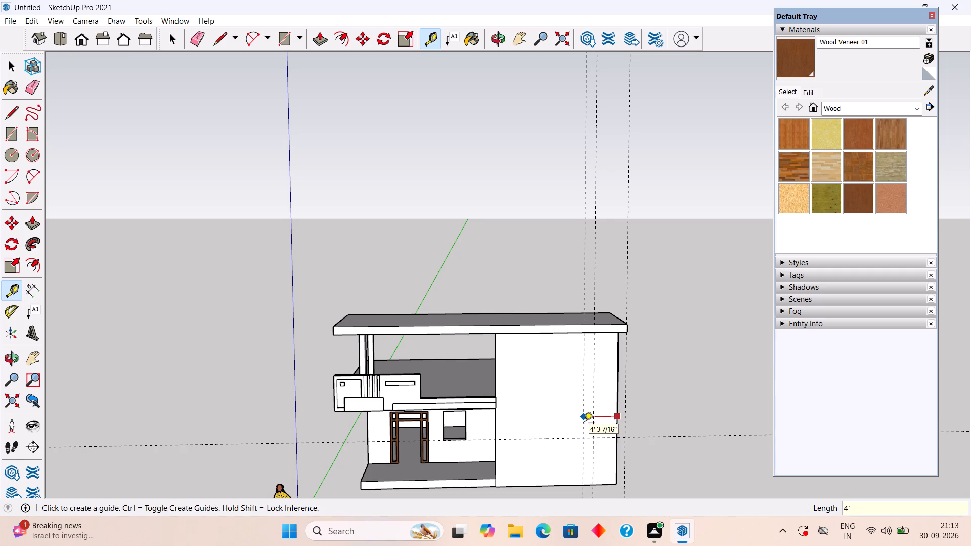
pyautogui.press('space')
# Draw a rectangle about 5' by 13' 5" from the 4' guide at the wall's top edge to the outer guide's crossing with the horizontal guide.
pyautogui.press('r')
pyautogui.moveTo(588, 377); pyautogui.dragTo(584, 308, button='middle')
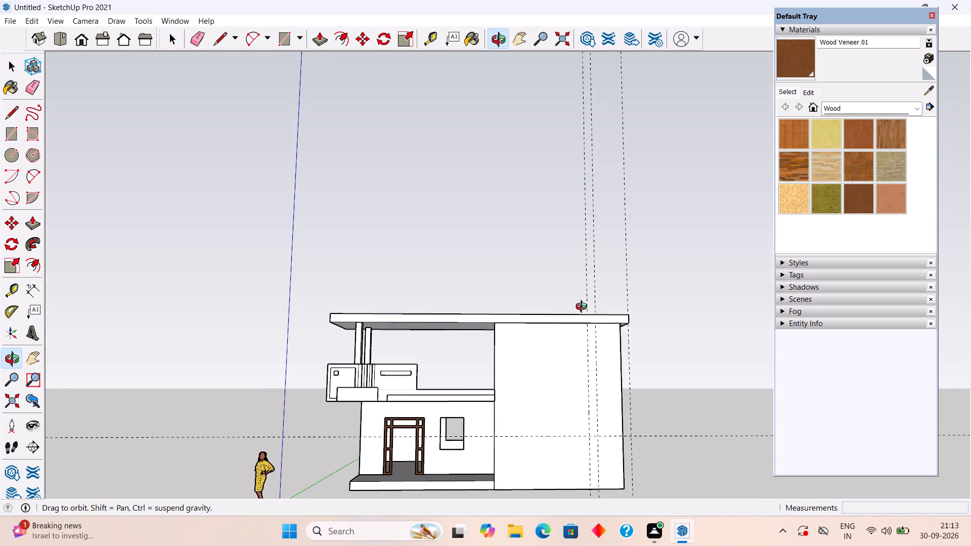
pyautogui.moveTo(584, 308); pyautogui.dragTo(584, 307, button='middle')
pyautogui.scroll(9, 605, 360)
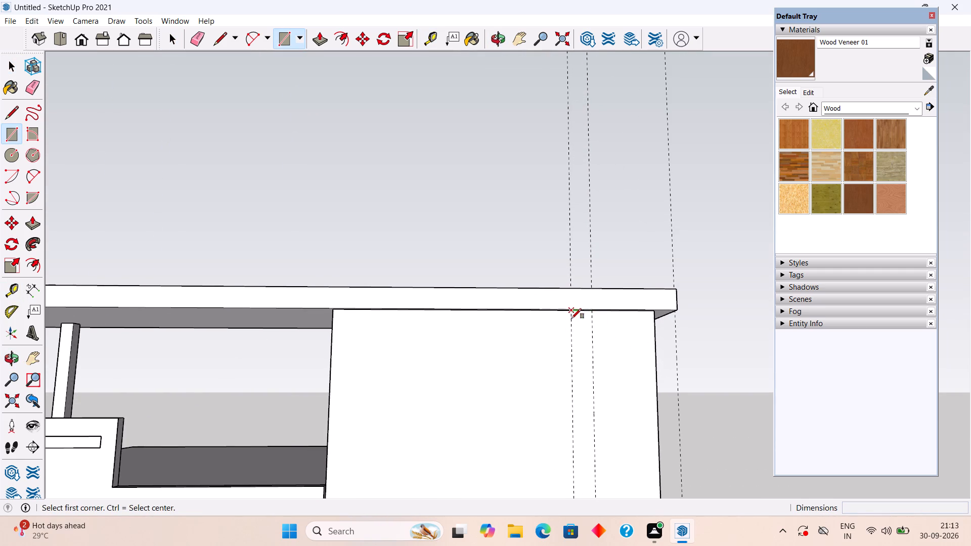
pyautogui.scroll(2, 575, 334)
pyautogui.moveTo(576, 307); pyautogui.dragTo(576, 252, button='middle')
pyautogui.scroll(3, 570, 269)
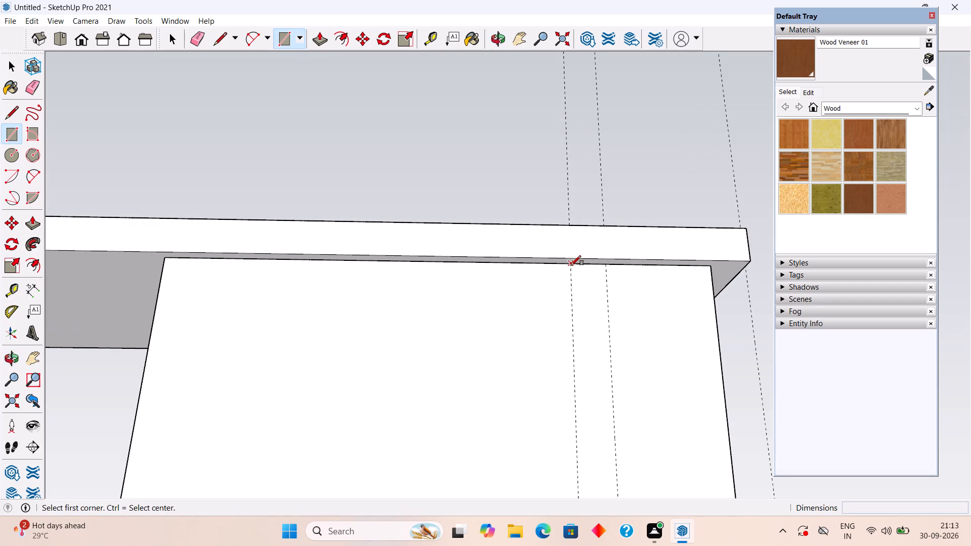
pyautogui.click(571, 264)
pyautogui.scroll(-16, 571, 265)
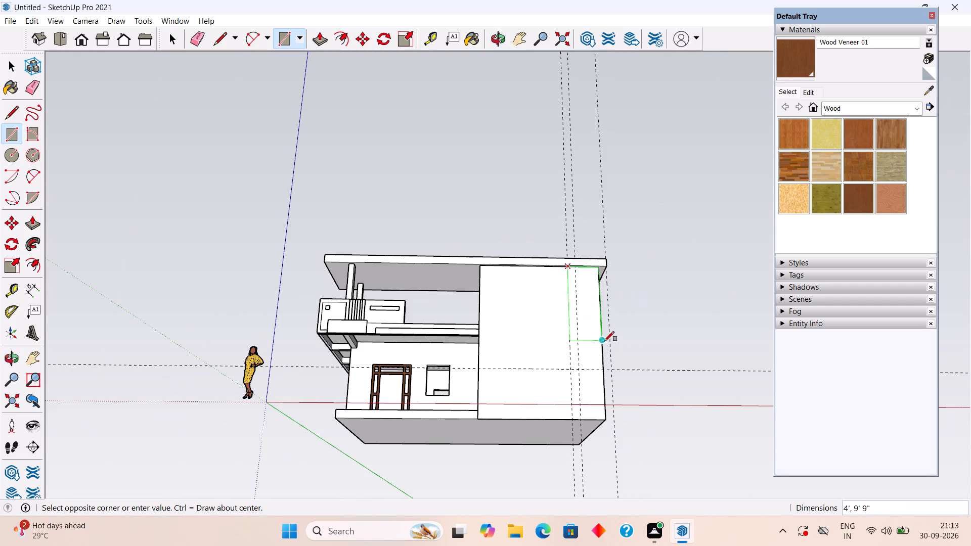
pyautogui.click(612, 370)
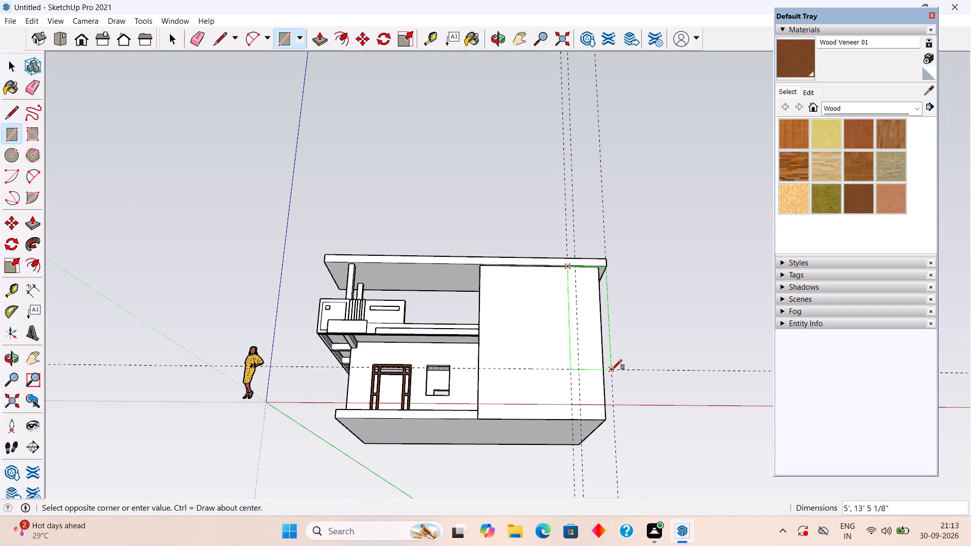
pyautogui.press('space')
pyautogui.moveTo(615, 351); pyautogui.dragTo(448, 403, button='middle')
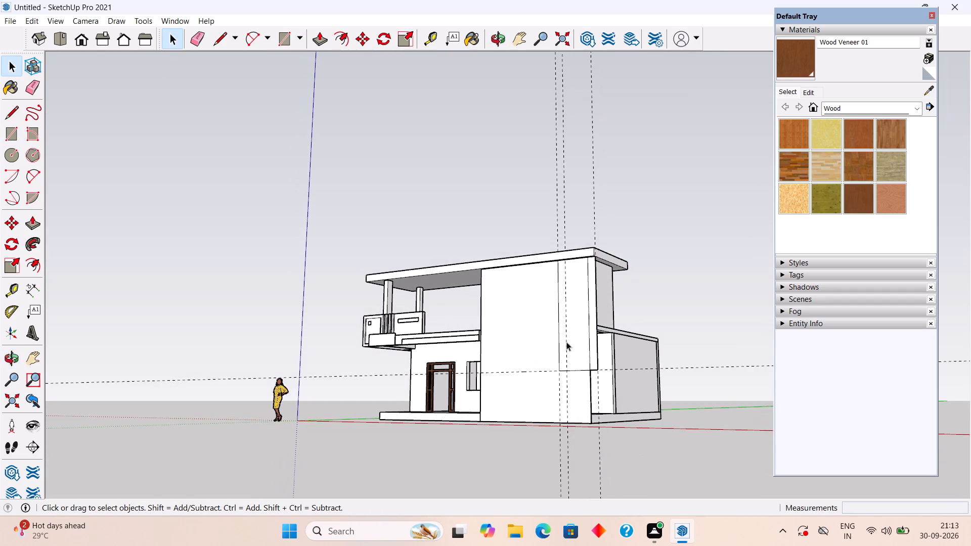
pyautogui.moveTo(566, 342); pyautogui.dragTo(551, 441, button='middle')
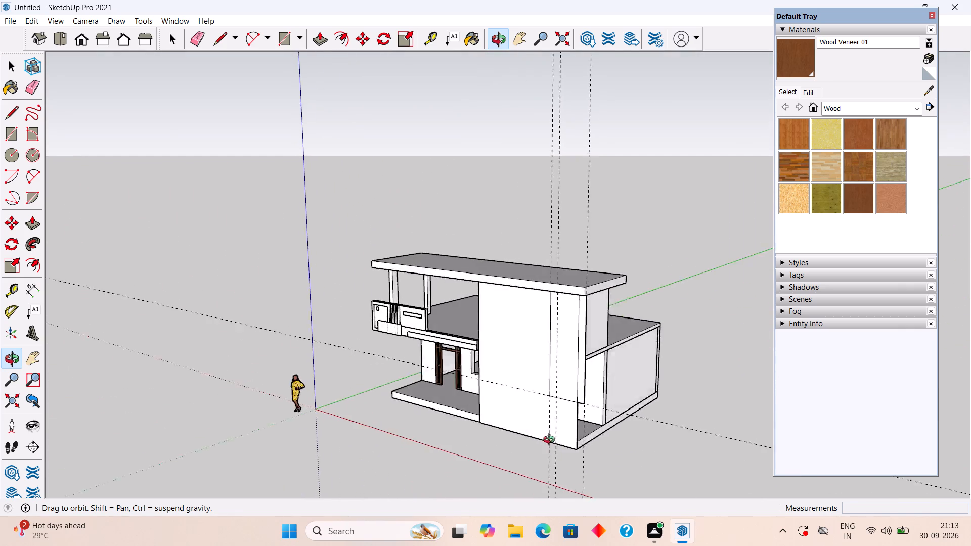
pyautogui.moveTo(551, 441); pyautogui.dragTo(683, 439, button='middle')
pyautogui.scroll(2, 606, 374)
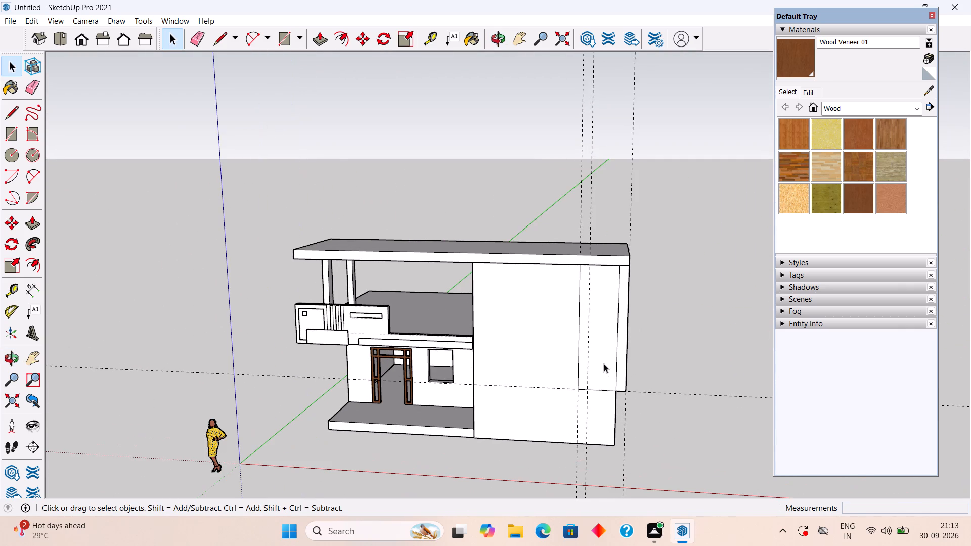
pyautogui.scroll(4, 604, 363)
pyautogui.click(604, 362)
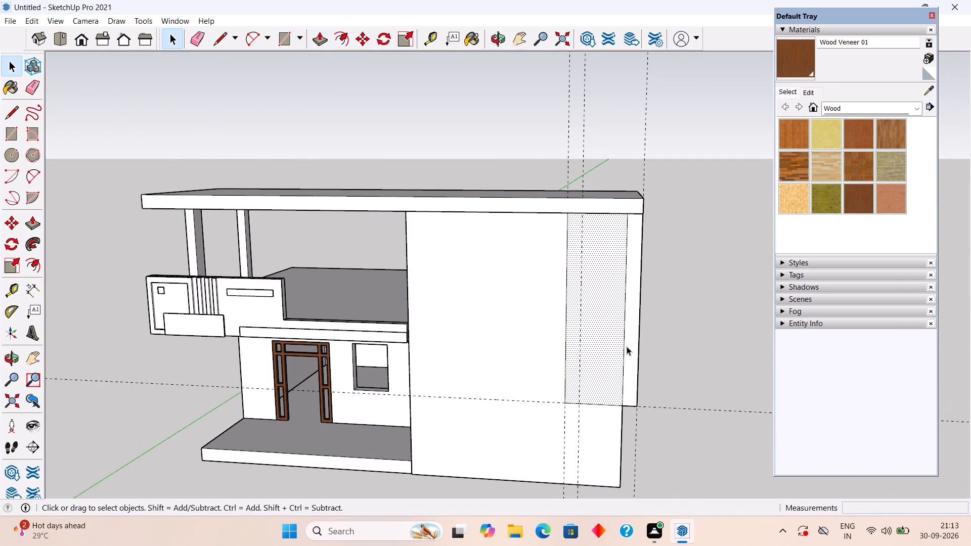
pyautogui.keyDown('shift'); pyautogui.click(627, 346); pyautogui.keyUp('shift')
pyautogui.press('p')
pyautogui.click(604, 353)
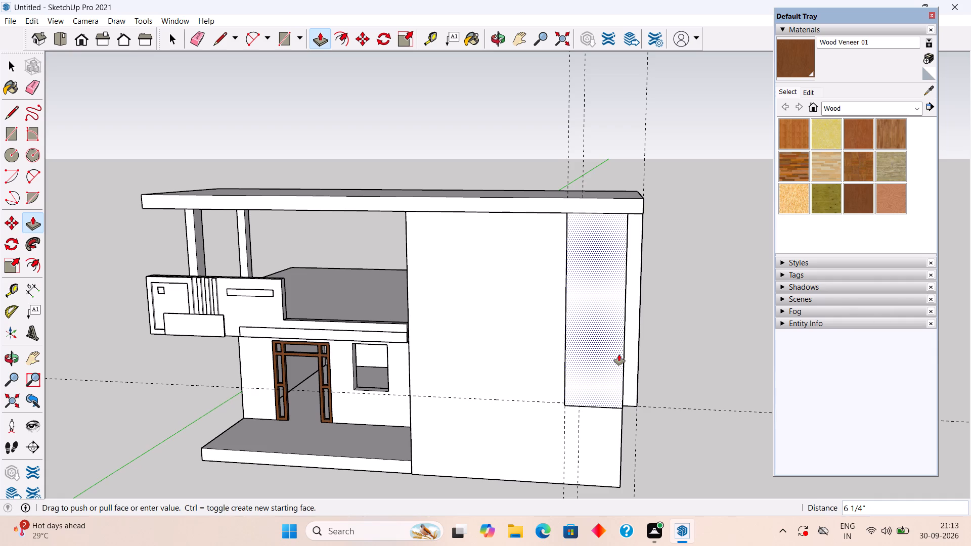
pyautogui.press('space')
# Examine how the rectangle overhangs the blank wall's outer edge and which faces connect to it, from the side and front.
pyautogui.moveTo(647, 343); pyautogui.dragTo(110, 269, button='middle')
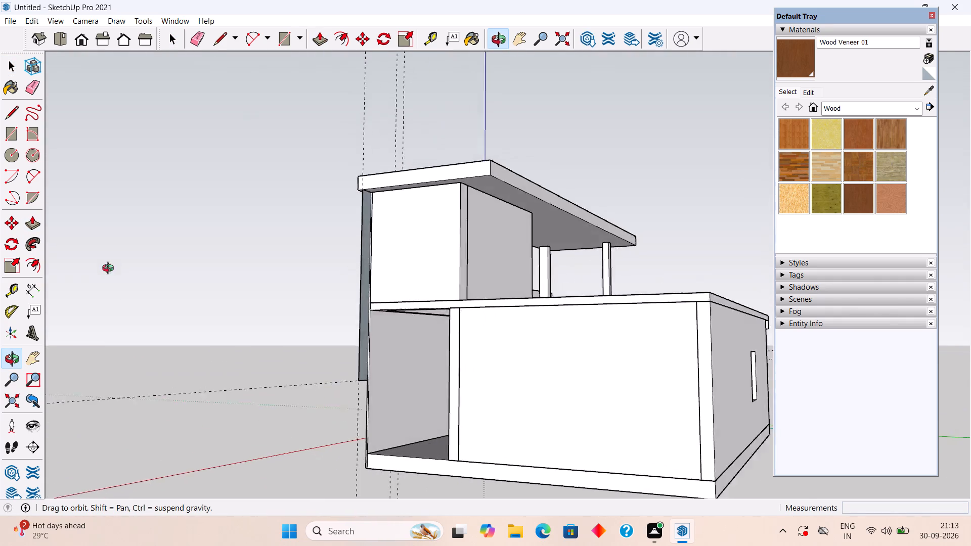
pyautogui.moveTo(110, 269); pyautogui.dragTo(601, 352, button='middle')
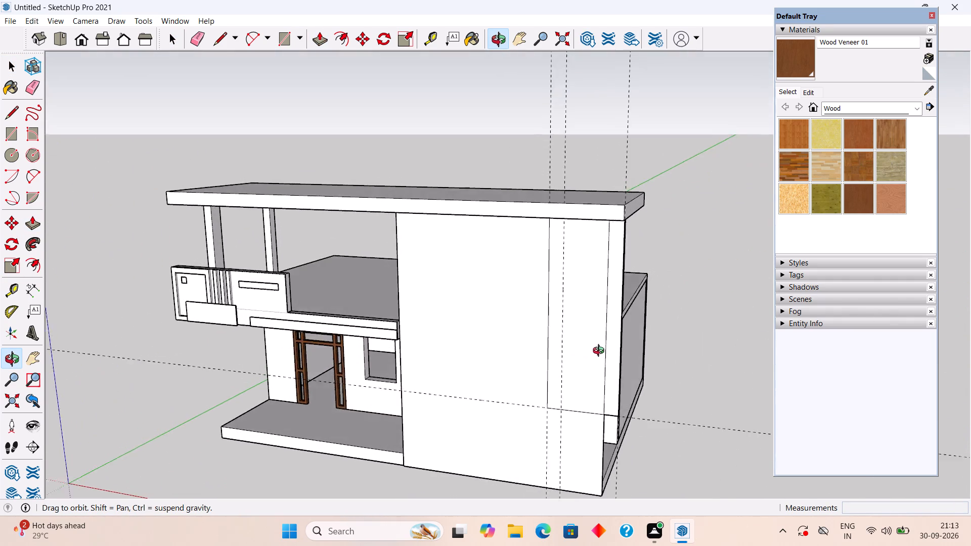
pyautogui.moveTo(601, 352); pyautogui.dragTo(671, 324, button='middle')
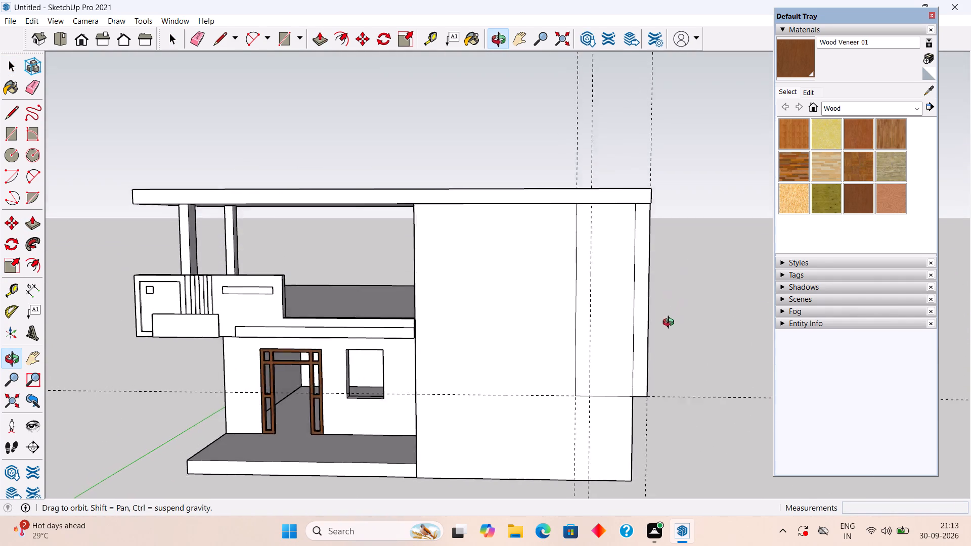
pyautogui.moveTo(671, 324); pyautogui.dragTo(648, 328, button='middle')
pyautogui.doubleClick(496, 349)
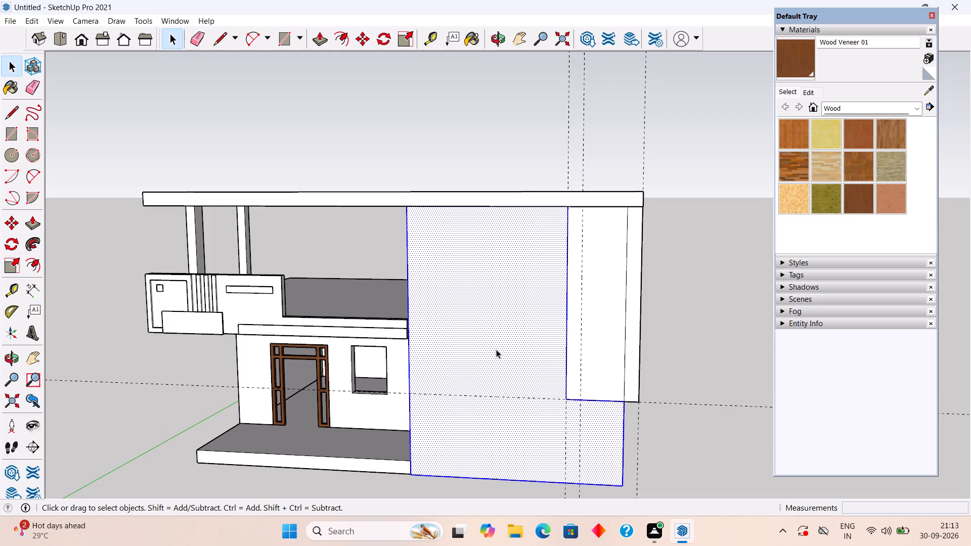
pyautogui.click(496, 349)
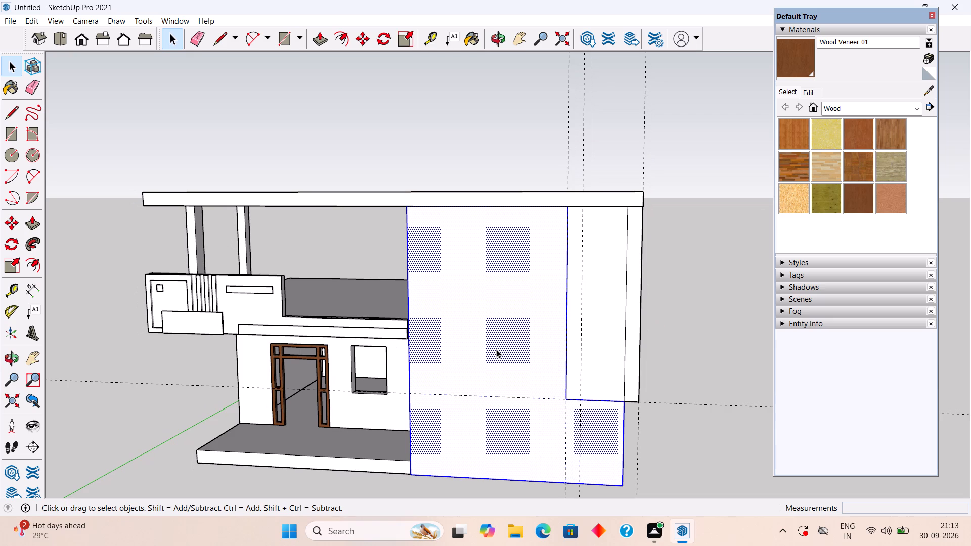
pyautogui.tripleClick(496, 349)
pyautogui.click(496, 349)
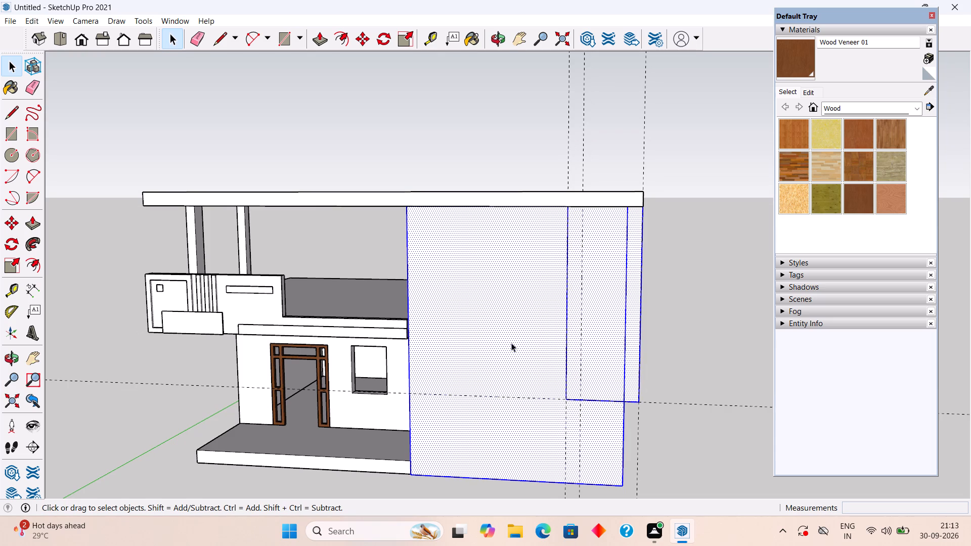
pyautogui.scroll(-1, 511, 343)
pyautogui.moveTo(511, 343); pyautogui.dragTo(452, 331, button='middle')
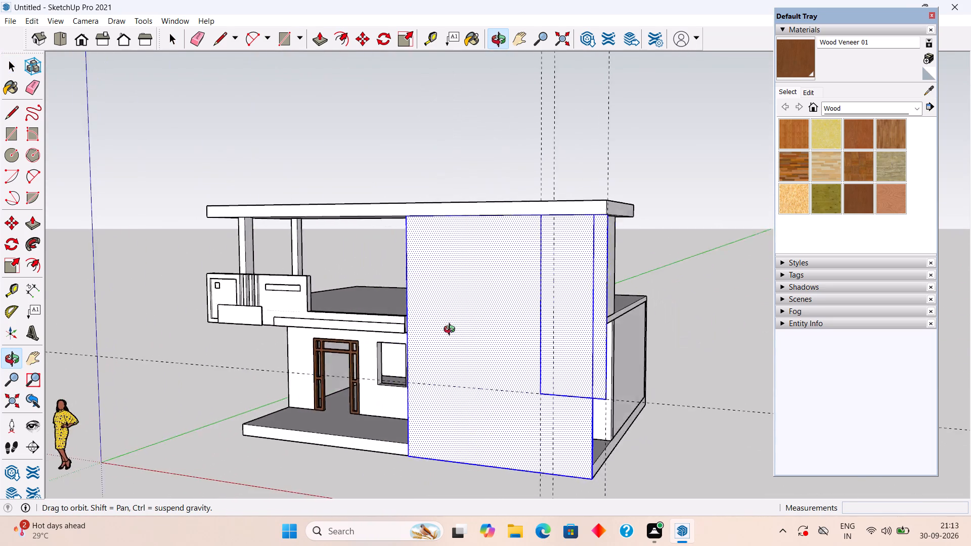
pyautogui.moveTo(452, 331); pyautogui.dragTo(764, 362, button='middle')
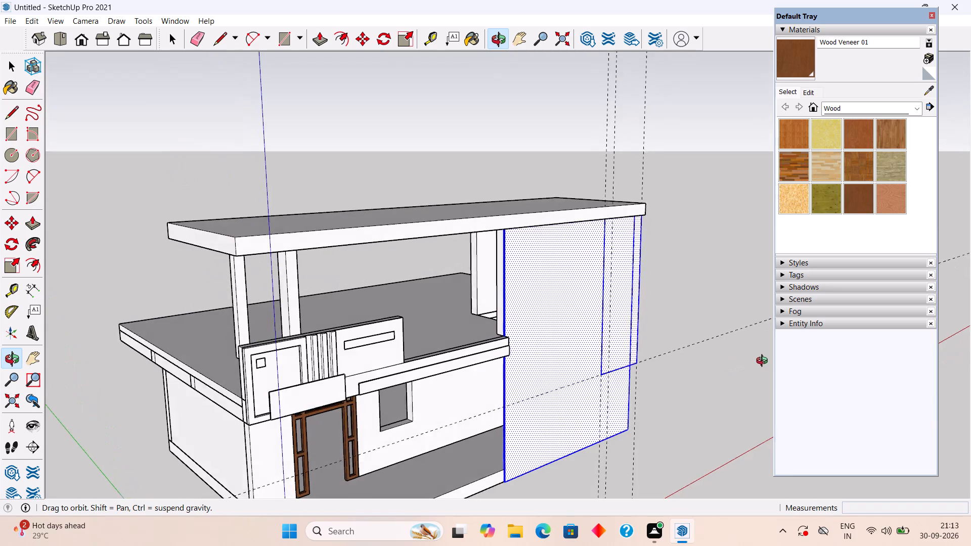
pyautogui.moveTo(764, 362); pyautogui.dragTo(546, 397, button='middle')
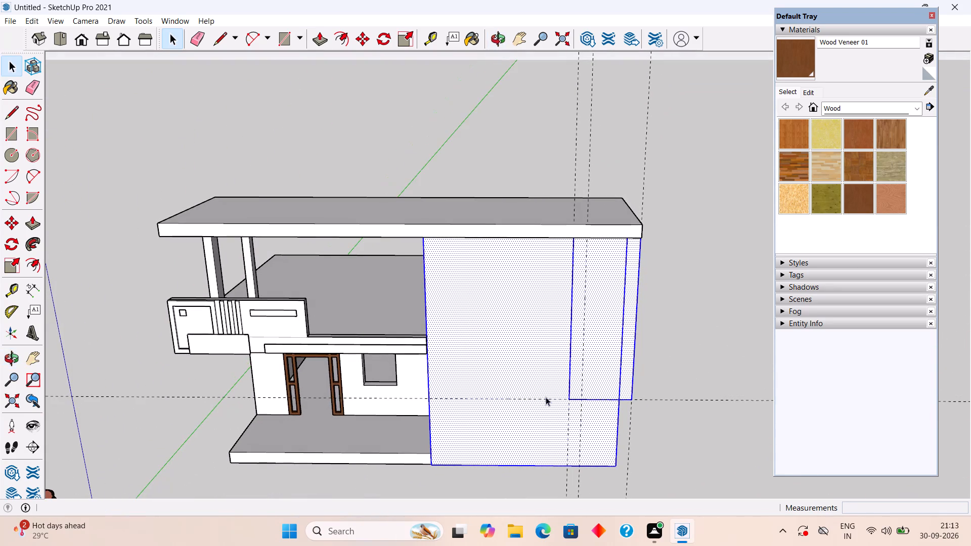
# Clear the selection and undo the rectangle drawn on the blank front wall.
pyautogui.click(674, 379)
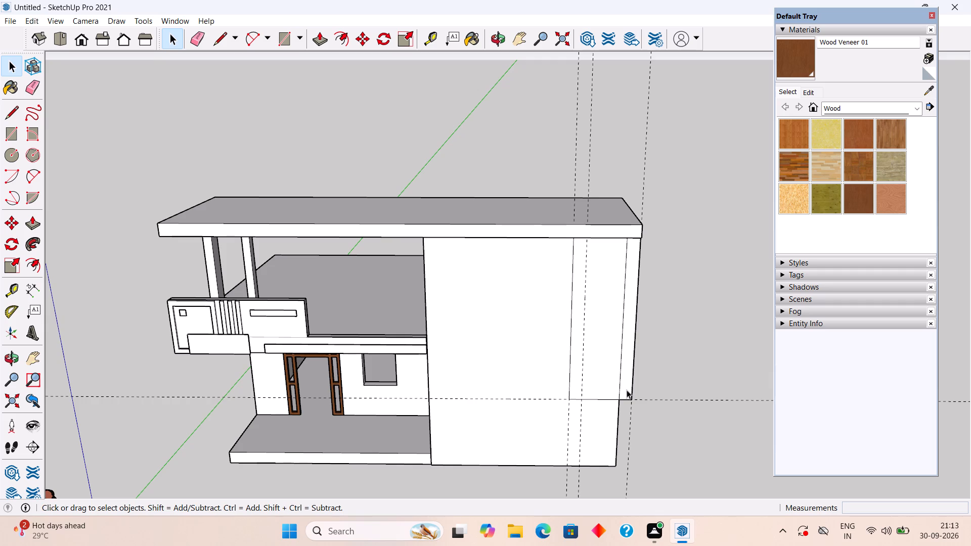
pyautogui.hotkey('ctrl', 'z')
# Push/Pull the narrow outer end face of the blank front wall outward 1' to the outer vertical guide.
pyautogui.moveTo(627, 391); pyautogui.dragTo(145, 382, button='middle')
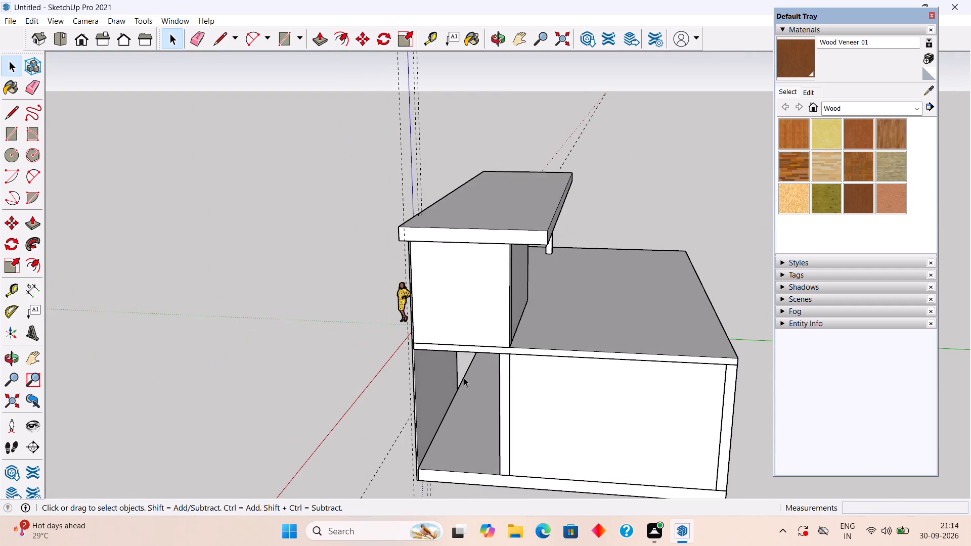
pyautogui.scroll(3, 464, 378)
pyautogui.scroll(4, 399, 368)
pyautogui.click(376, 362)
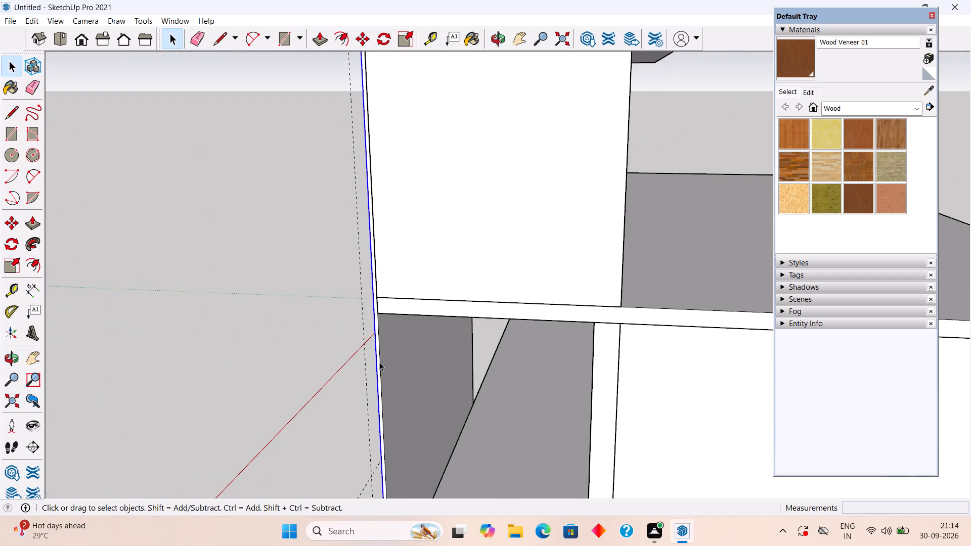
pyautogui.doubleClick(379, 362)
pyautogui.scroll(5, 379, 362)
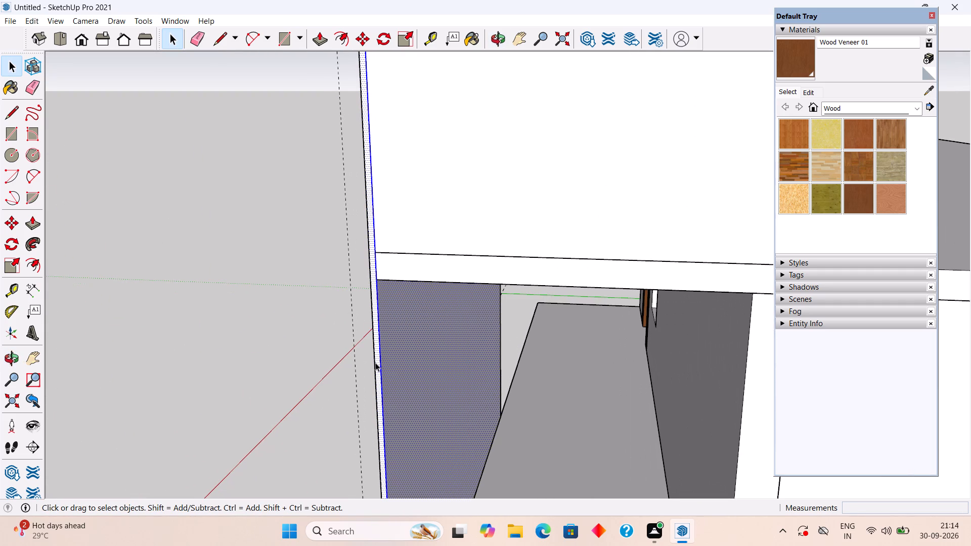
pyautogui.press('p')
pyautogui.click(376, 362)
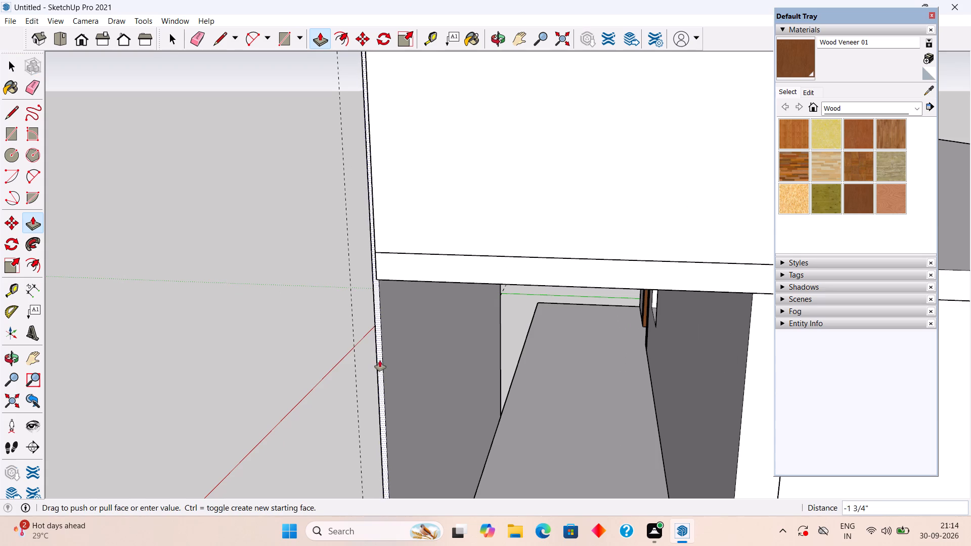
pyautogui.scroll(-2, 356, 357)
pyautogui.click(356, 357)
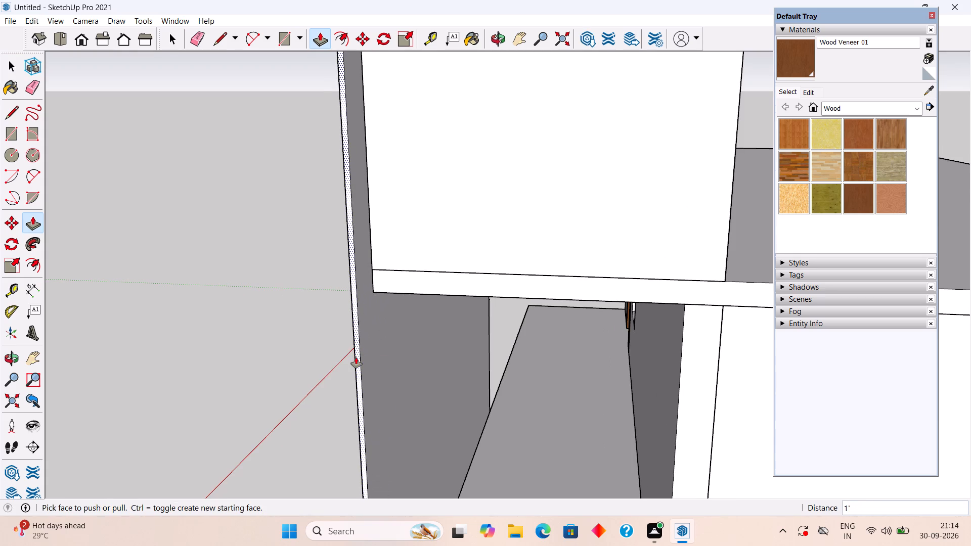
# Select the blank front wall with all its connected geometry and make it a group.
pyautogui.press('space')
pyautogui.moveTo(371, 365); pyautogui.dragTo(586, 364, button='middle')
pyautogui.scroll(-7, 586, 364)
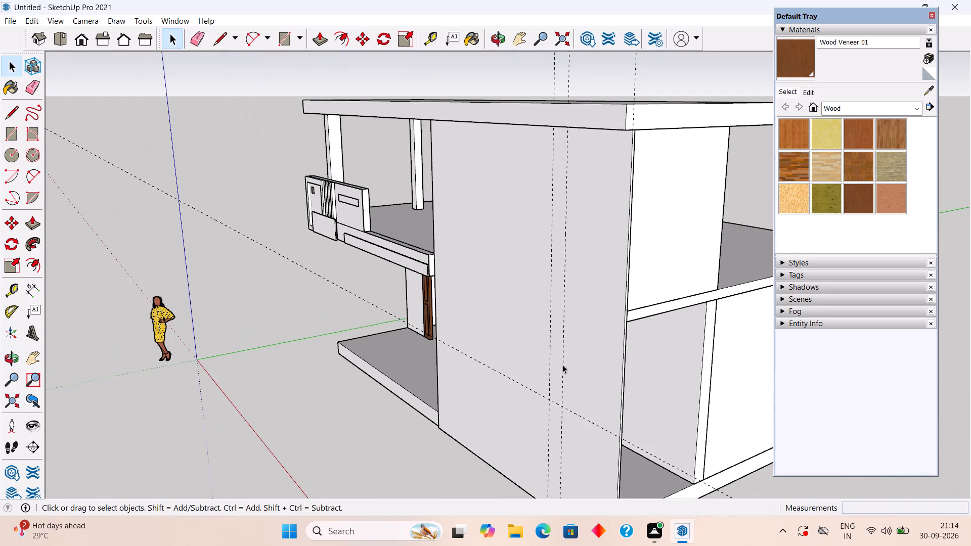
pyautogui.moveTo(563, 376); pyautogui.dragTo(665, 362, button='middle')
pyautogui.scroll(-7, 665, 362)
pyautogui.moveTo(710, 480); pyautogui.dragTo(759, 434, button='middle')
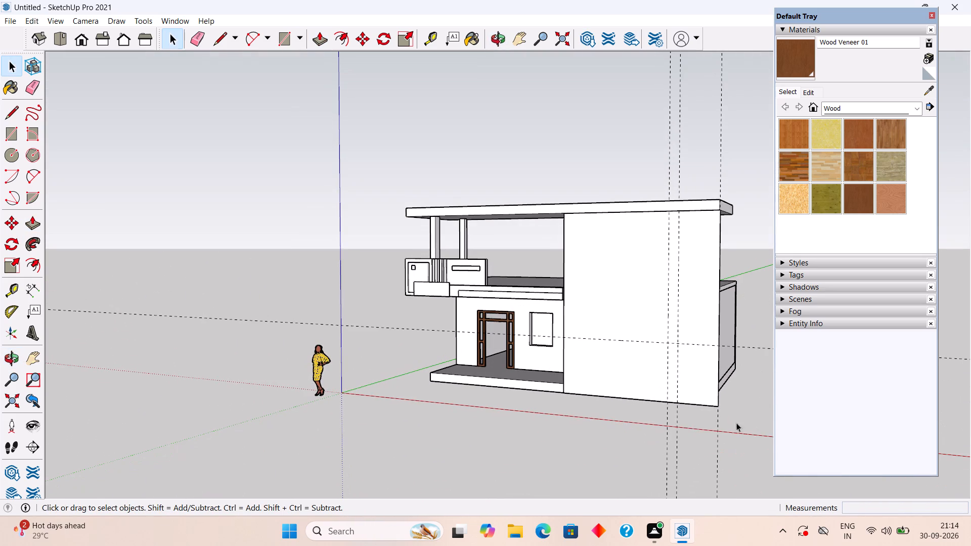
pyautogui.tripleClick(696, 373)
pyautogui.rightClick(696, 373)
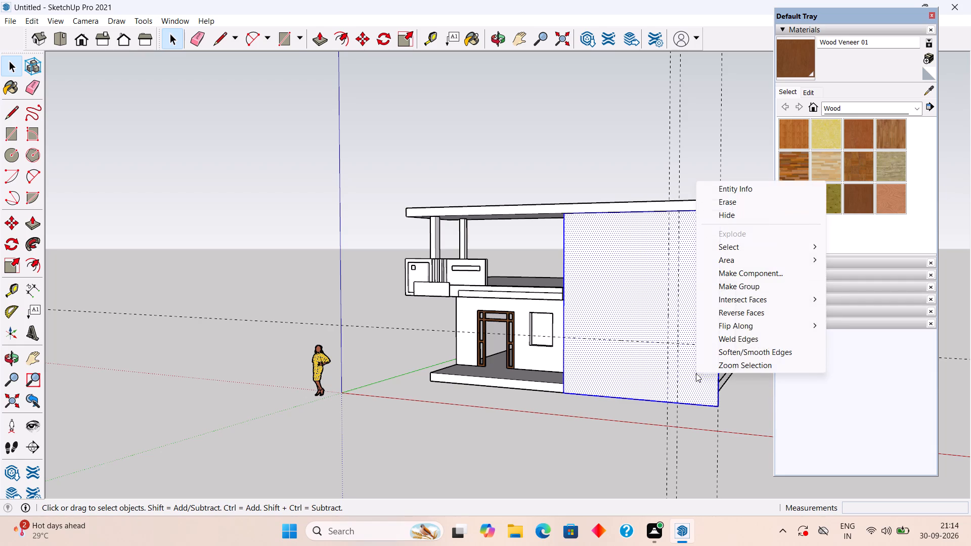
pyautogui.click(739, 287)
# Examine the grouped blank wall and the roof slab edge from the front and side, and clear the selection.
pyautogui.scroll(-4, 565, 360)
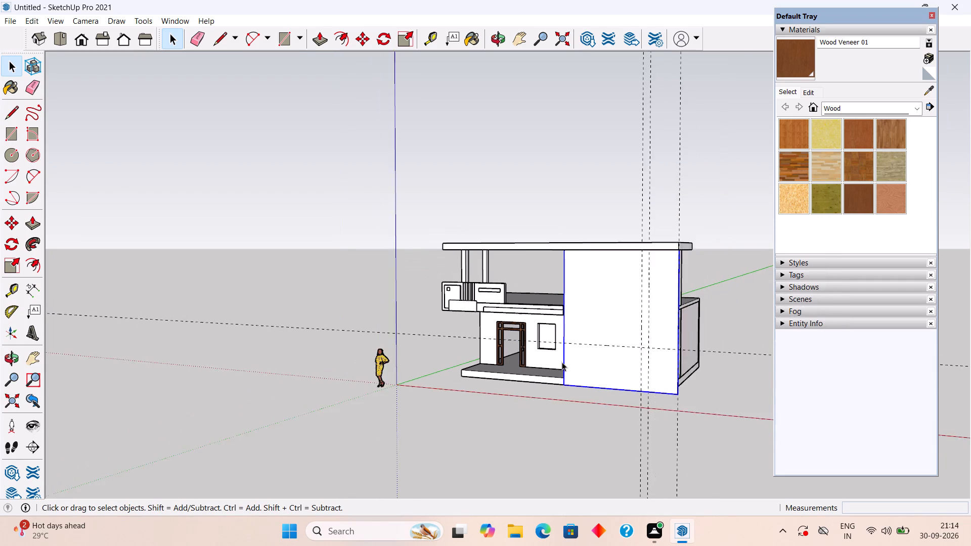
pyautogui.moveTo(601, 348); pyautogui.dragTo(618, 360, button='middle')
pyautogui.keyDown('shift'); pyautogui.moveTo(622, 357); pyautogui.dragTo(620, 357, button='middle'); pyautogui.keyUp('shift')
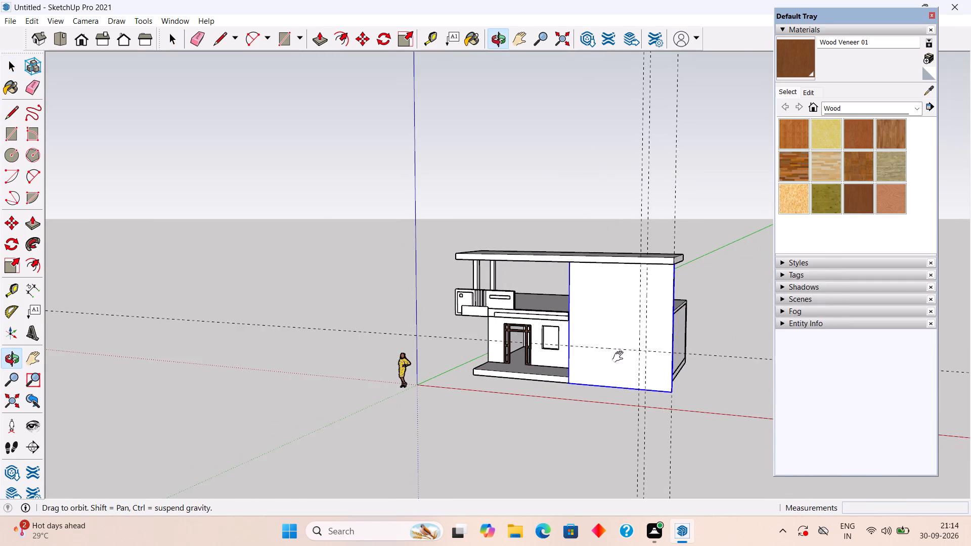
pyautogui.keyDown('shift'); pyautogui.moveTo(620, 357); pyautogui.dragTo(468, 370, button='middle'); pyautogui.keyUp('shift')
pyautogui.moveTo(492, 370); pyautogui.dragTo(590, 342, button='middle')
pyautogui.scroll(7, 559, 315)
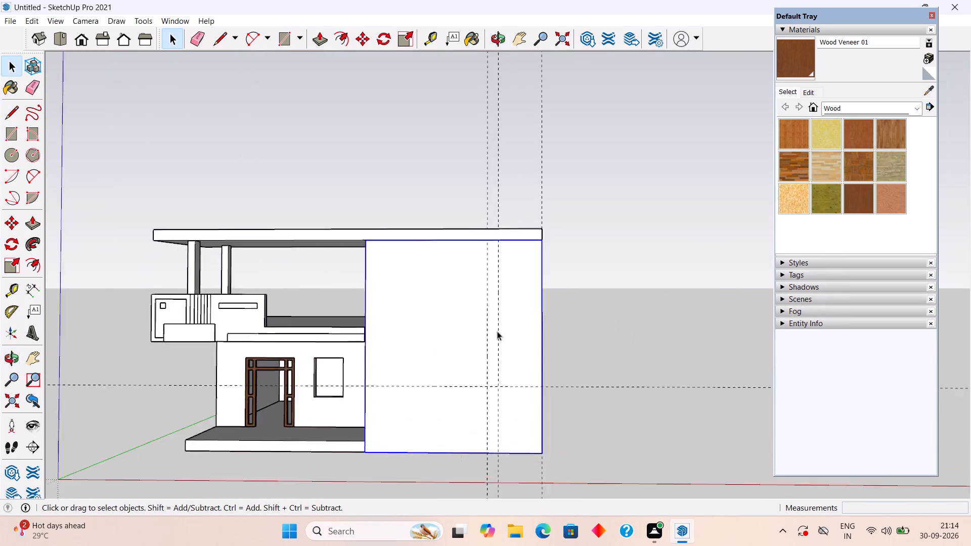
pyautogui.scroll(1, 497, 331)
pyautogui.moveTo(519, 343); pyautogui.dragTo(570, 327, button='middle')
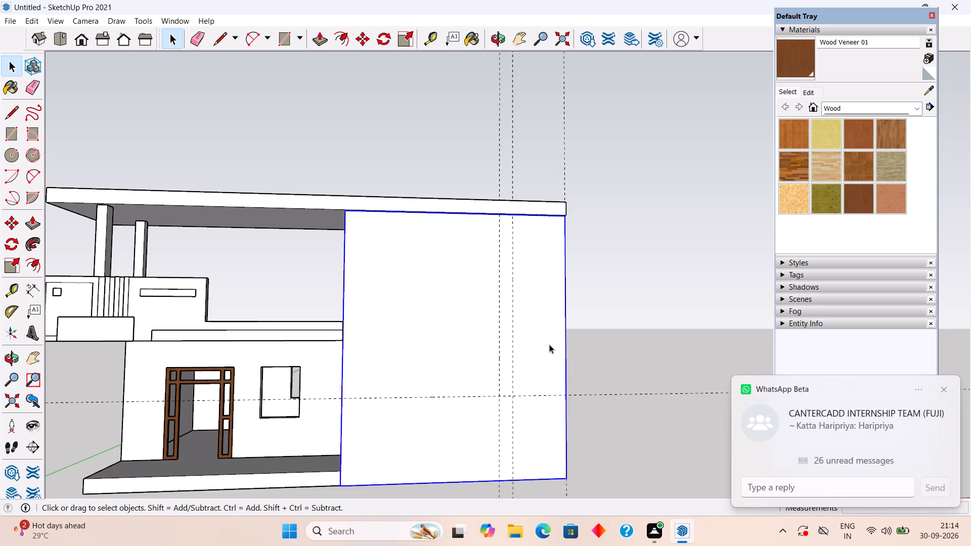
pyautogui.click(648, 215)
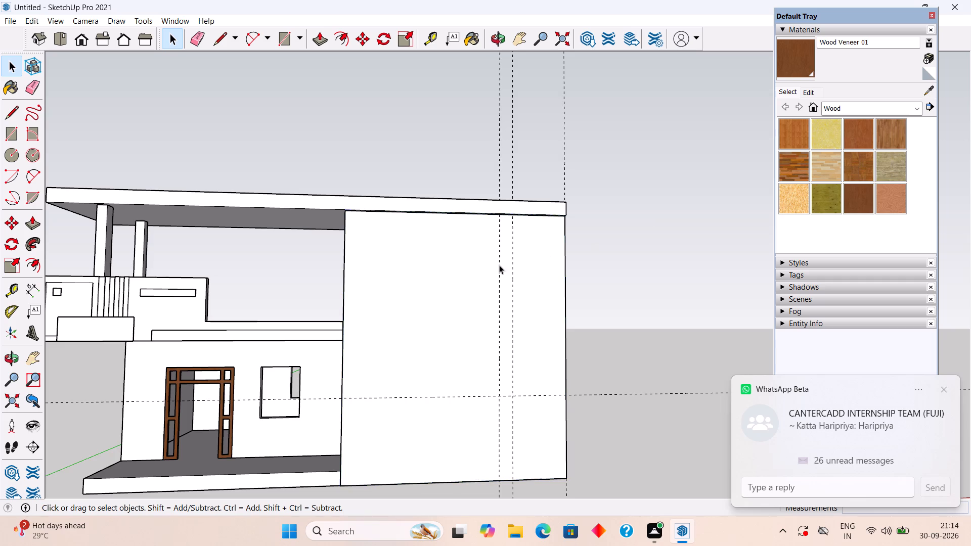
# Draw a rectangle about 5' by 13' 5" from the 4' guide at the wall's top edge to the outer edge at the horizontal guide.
pyautogui.scroll(9, 498, 261)
pyautogui.moveTo(522, 149); pyautogui.dragTo(521, 130, button='middle')
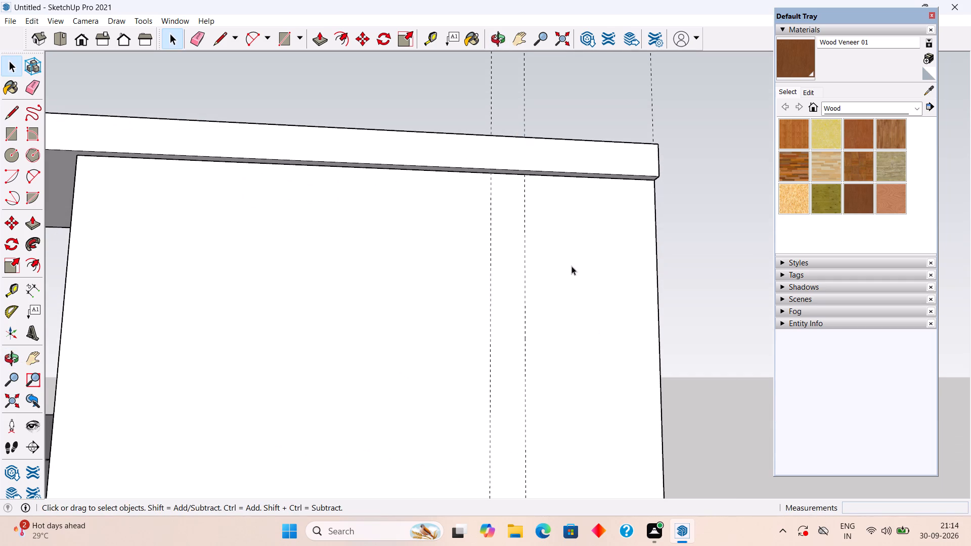
pyautogui.moveTo(558, 246); pyautogui.dragTo(545, 178, button='middle')
pyautogui.press('r')
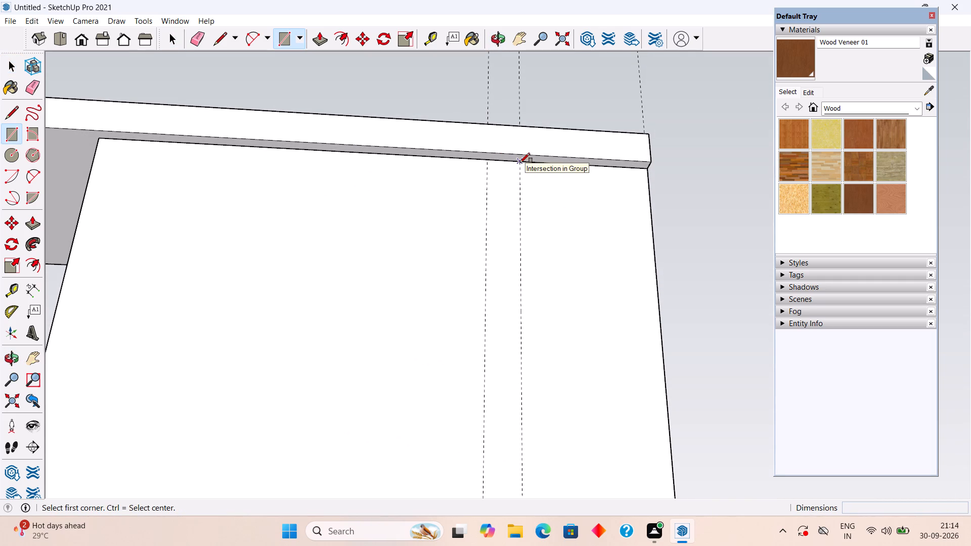
pyautogui.click(488, 161)
pyautogui.scroll(-3, 517, 203)
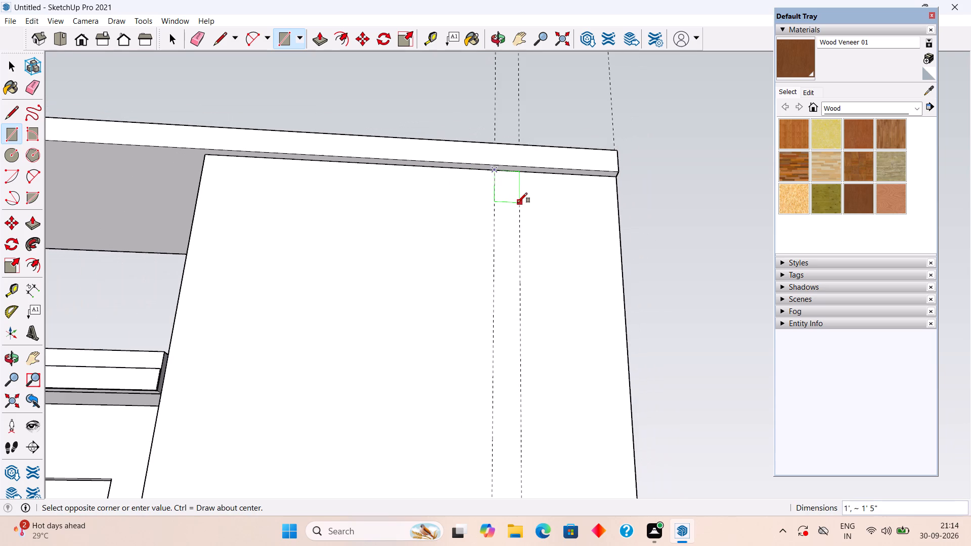
pyautogui.scroll(-5, 517, 203)
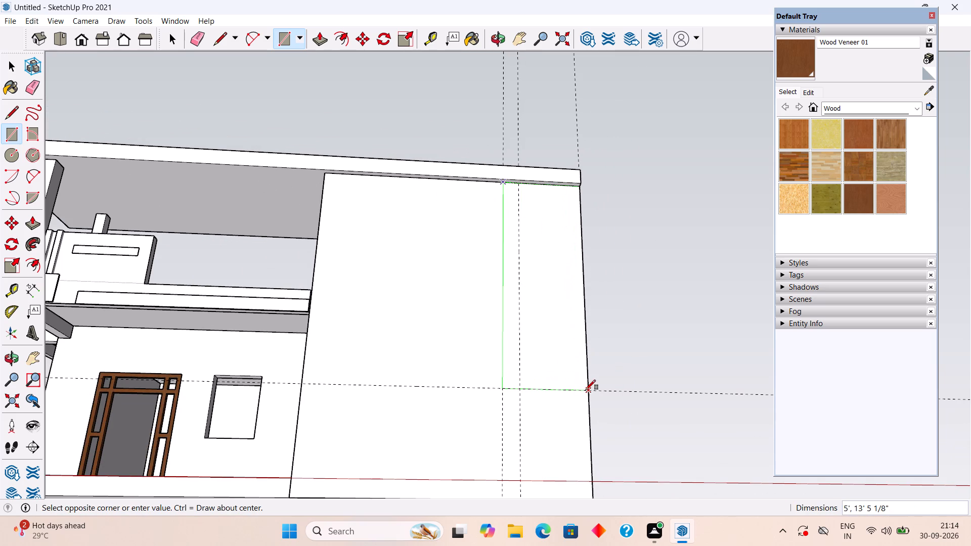
pyautogui.click(587, 390)
pyautogui.press('space')
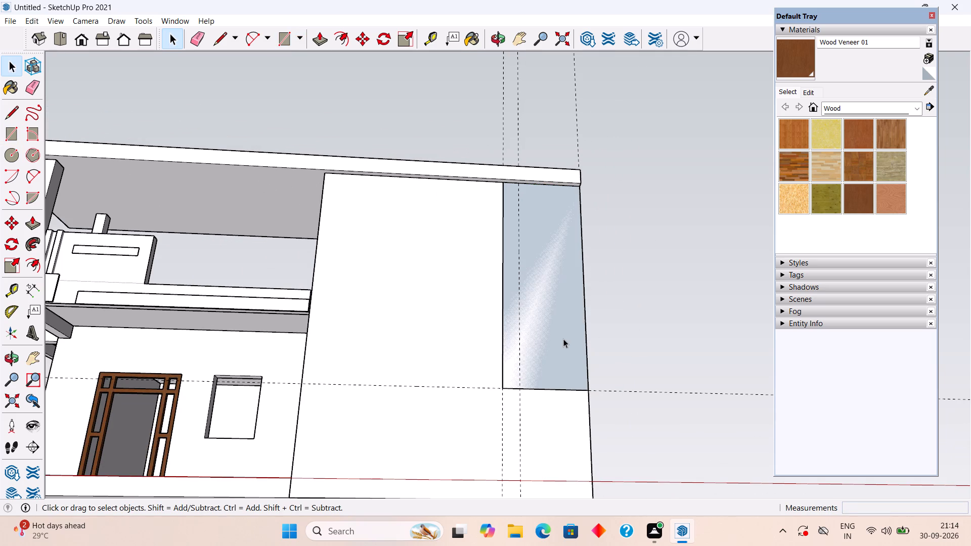
# Push/Pull the new rectangle on the blank front wall outward 1" as a raised panel.
pyautogui.click(563, 339)
pyautogui.press('p')
pyautogui.click(563, 339)
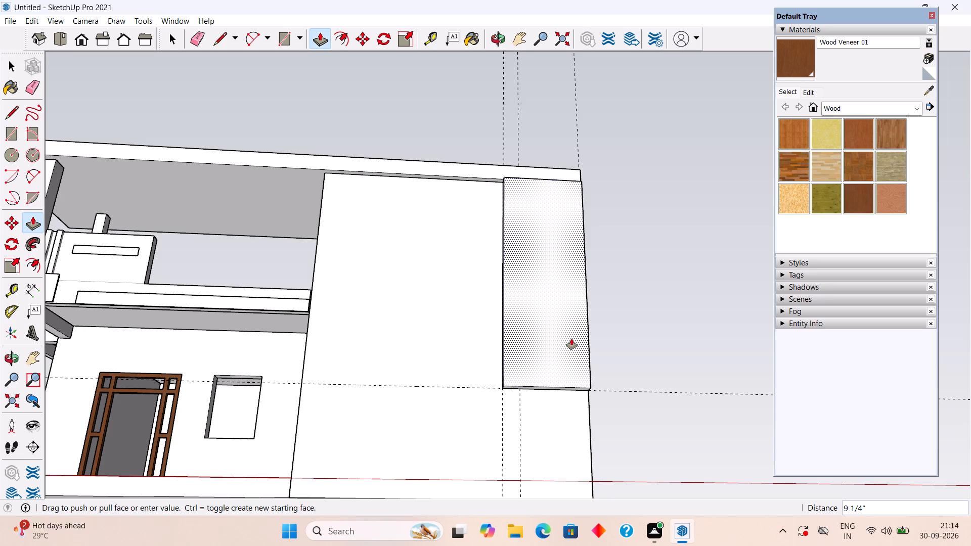
pyautogui.write('1"')
pyautogui.press('Return')
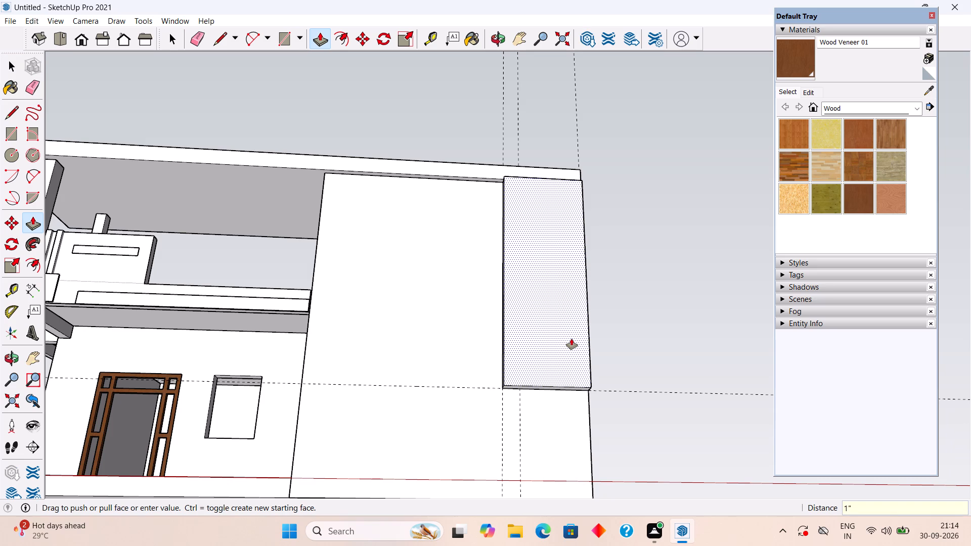
pyautogui.press('space')
# Open the blank front wall group for editing, with its narrow outer end face in view.
pyautogui.moveTo(569, 328); pyautogui.dragTo(447, 407, button='middle')
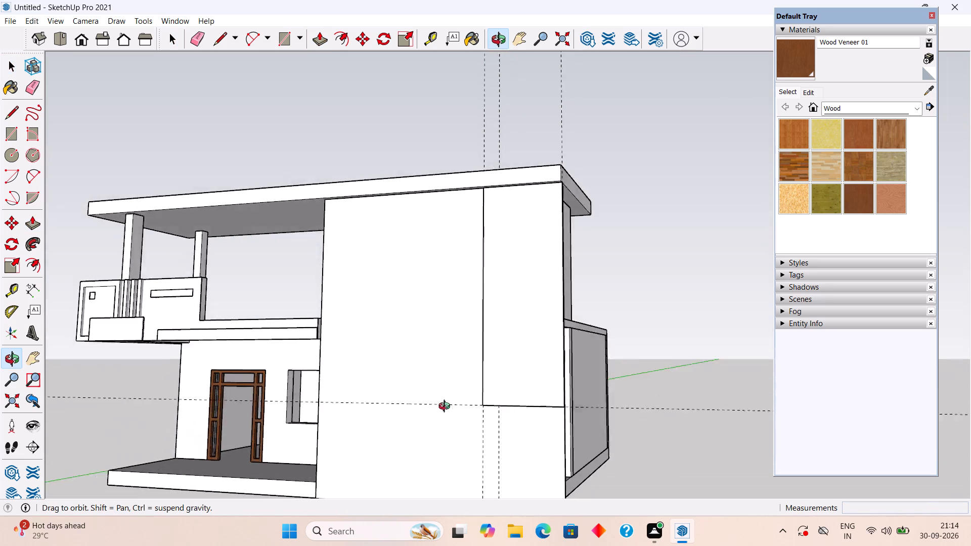
pyautogui.moveTo(447, 407); pyautogui.dragTo(294, 488, button='middle')
pyautogui.moveTo(504, 465); pyautogui.dragTo(352, 406, button='middle')
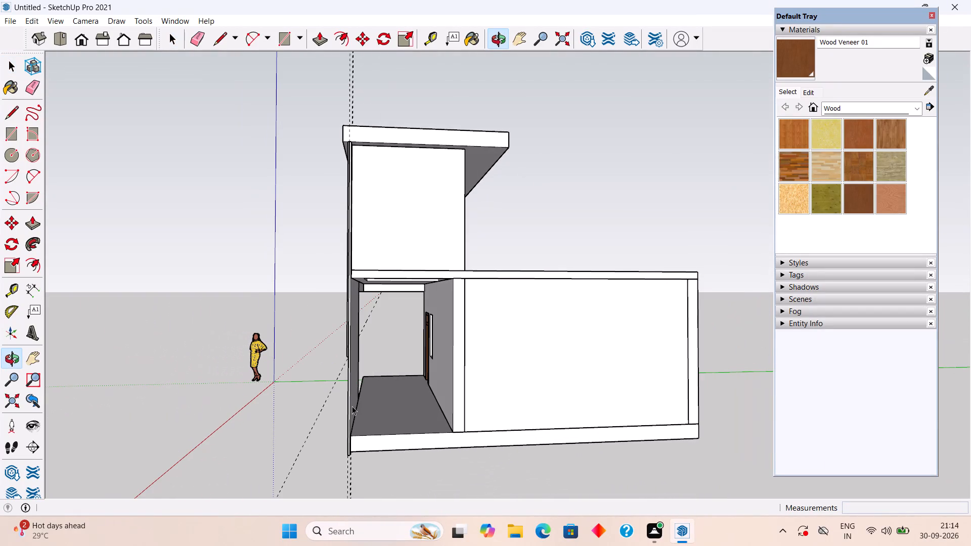
pyautogui.click(352, 406)
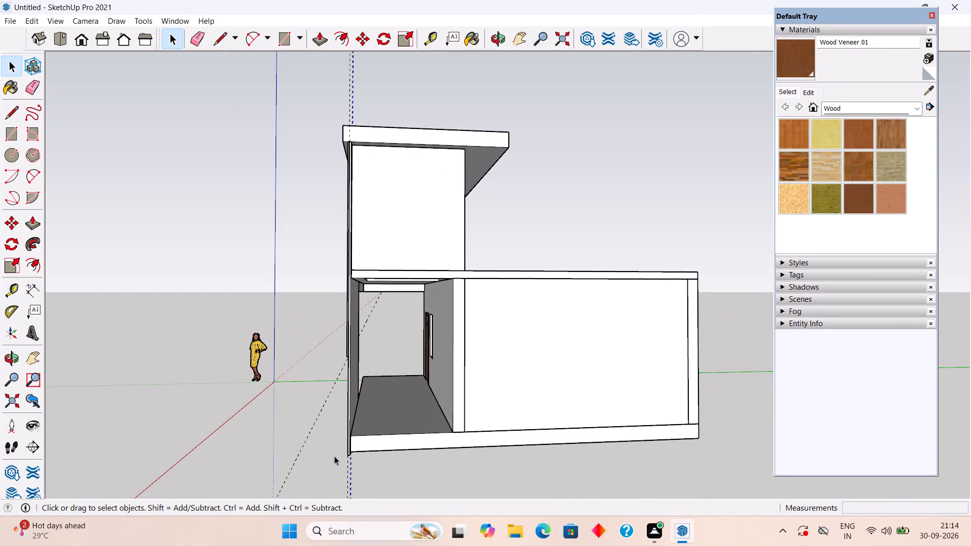
pyautogui.click(360, 481)
pyautogui.scroll(1, 334, 425)
pyautogui.moveTo(338, 423); pyautogui.dragTo(422, 412, button='middle')
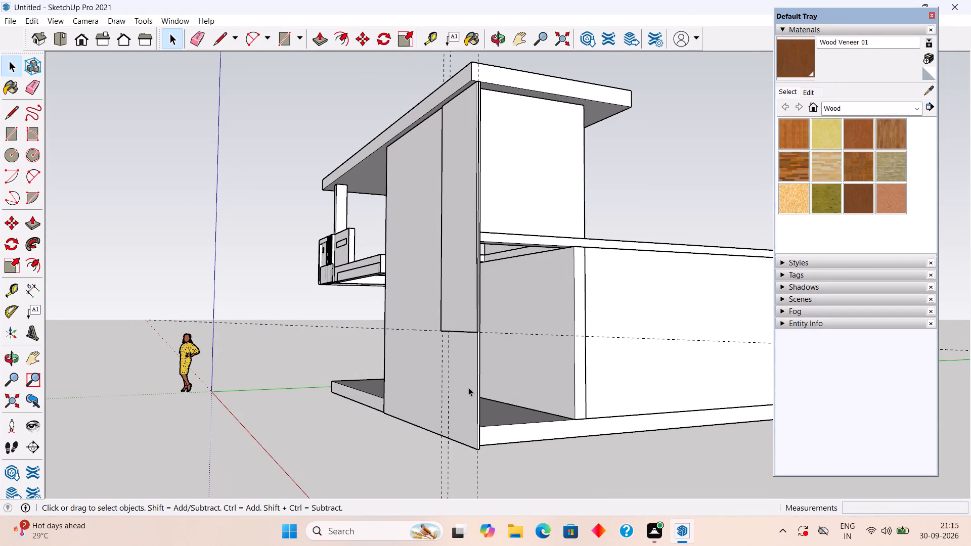
pyautogui.doubleClick(468, 387)
pyautogui.moveTo(451, 362); pyautogui.dragTo(377, 383, button='middle')
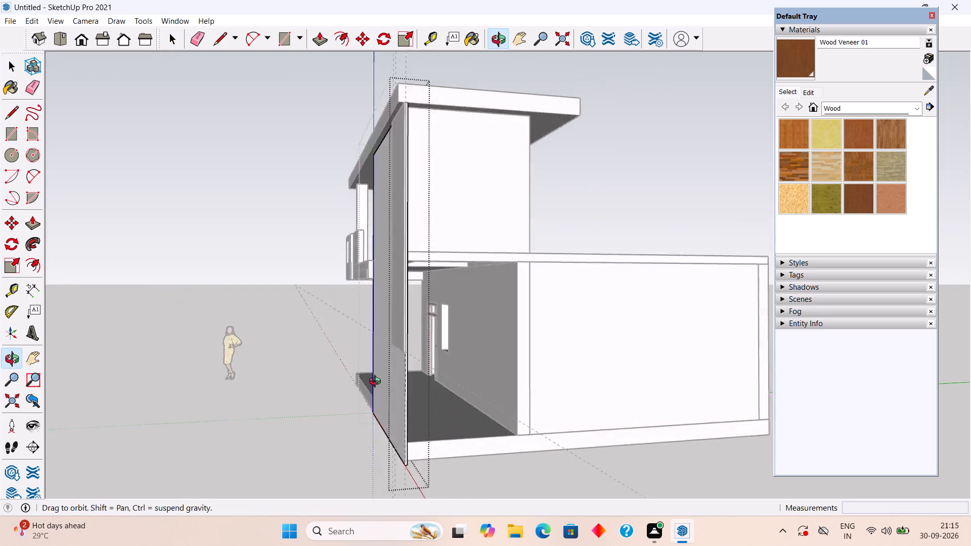
pyautogui.moveTo(377, 383); pyautogui.dragTo(364, 387, button='middle')
pyautogui.scroll(9, 382, 378)
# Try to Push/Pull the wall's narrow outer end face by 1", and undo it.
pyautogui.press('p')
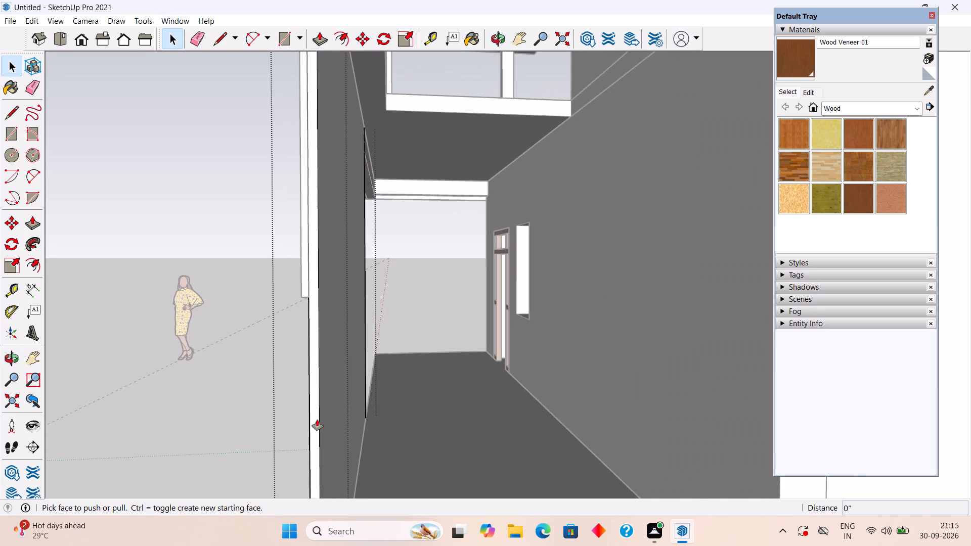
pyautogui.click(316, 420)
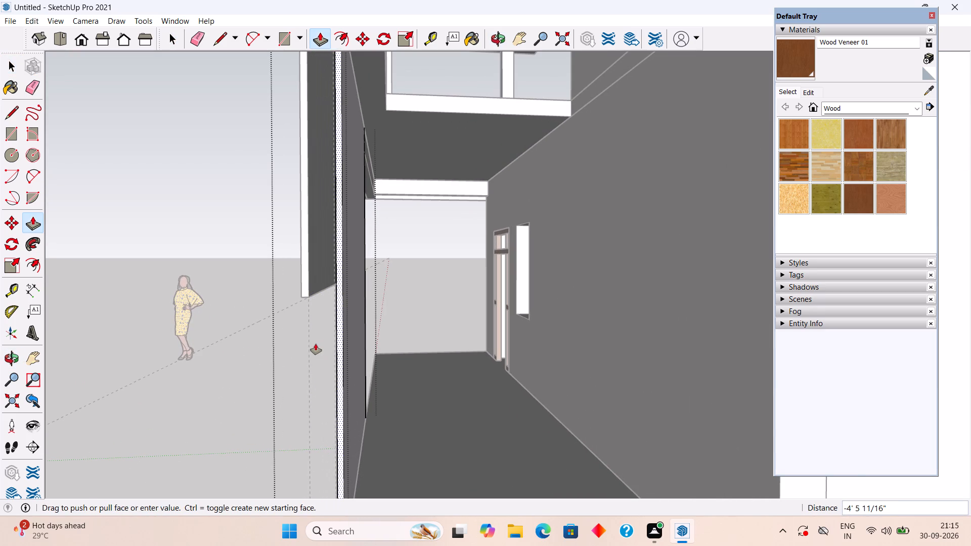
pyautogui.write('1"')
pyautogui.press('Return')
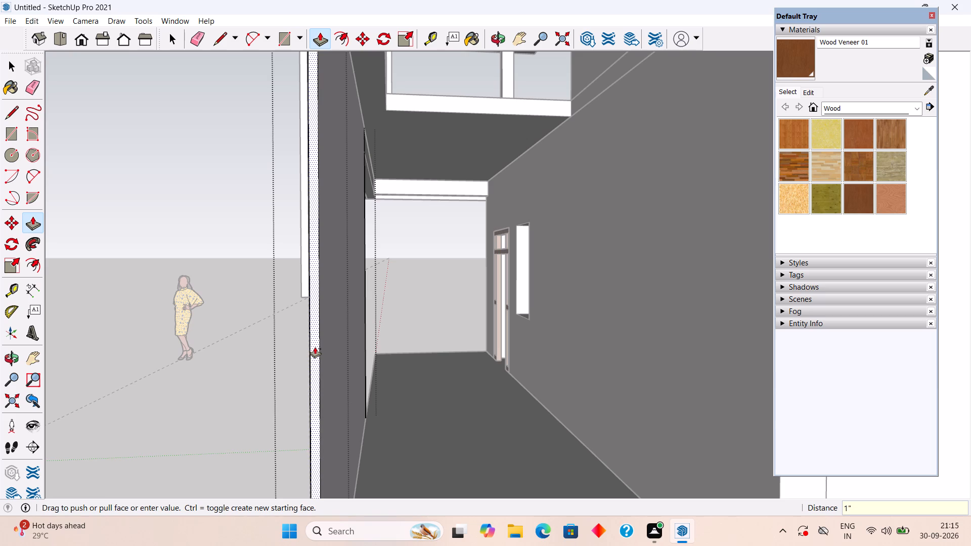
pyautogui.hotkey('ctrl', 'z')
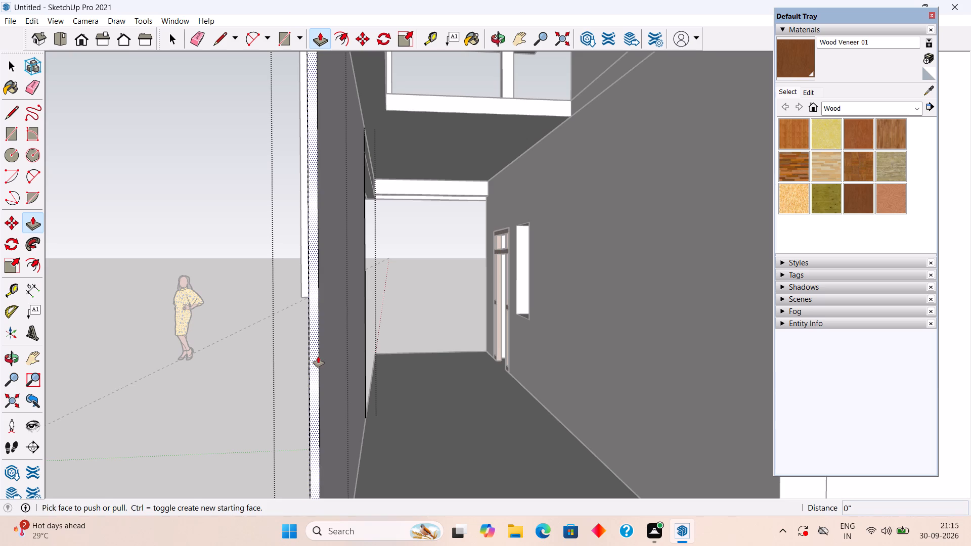
# Push/Pull the wall's narrow outer end face inward 1' and leave the group.
pyautogui.click(318, 359)
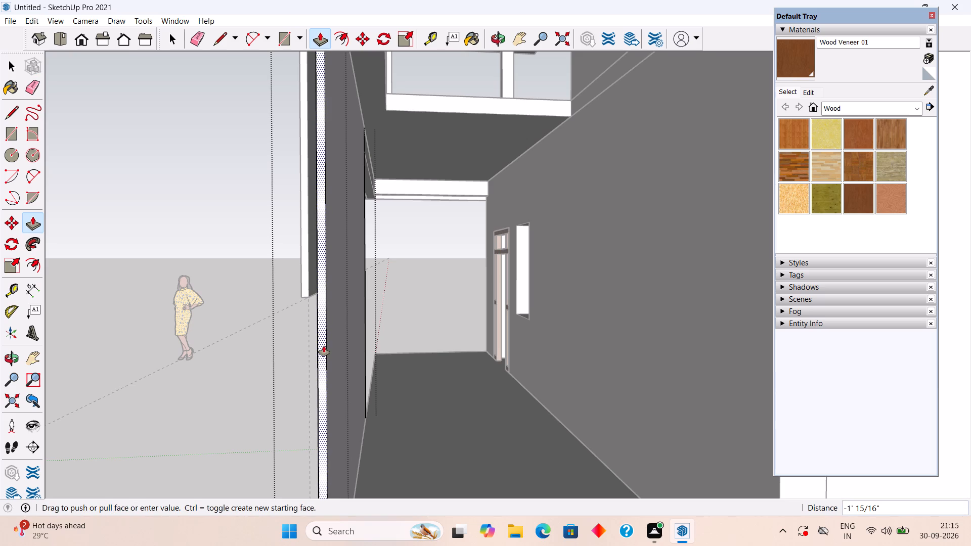
pyautogui.write("1'")
pyautogui.press('Return')
pyautogui.press('space')
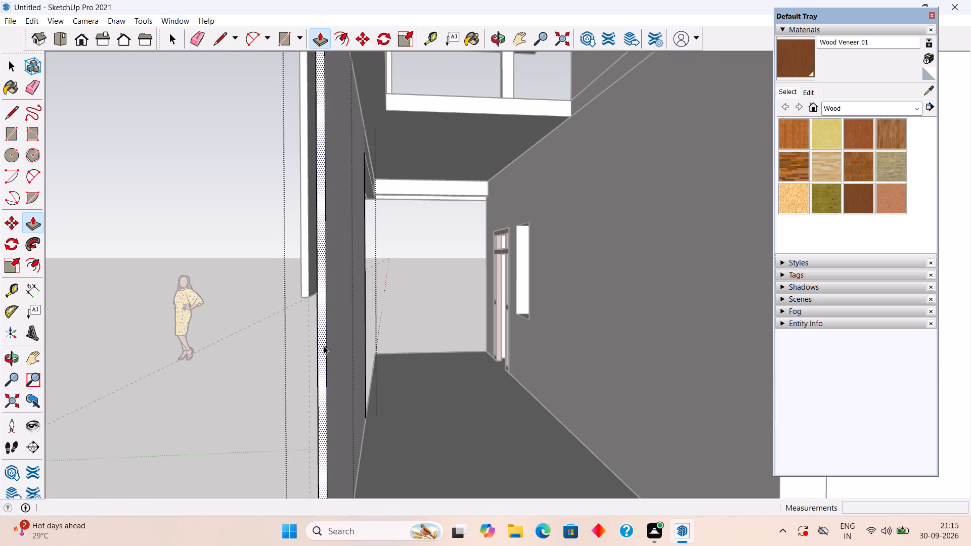
pyautogui.moveTo(307, 344); pyautogui.dragTo(620, 478, button='middle')
pyautogui.scroll(-5, 657, 498)
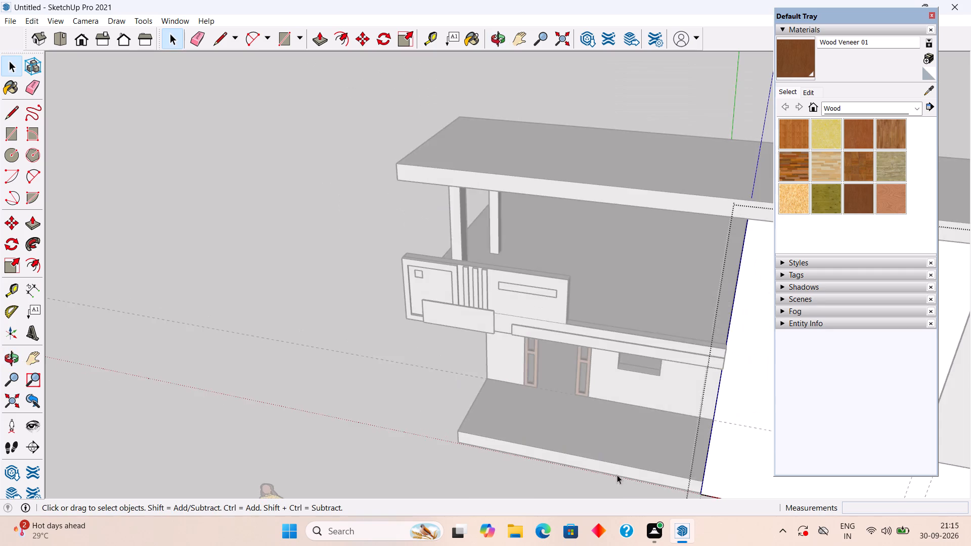
pyautogui.scroll(-5, 602, 459)
pyautogui.click(331, 365)
pyautogui.scroll(-4, 370, 370)
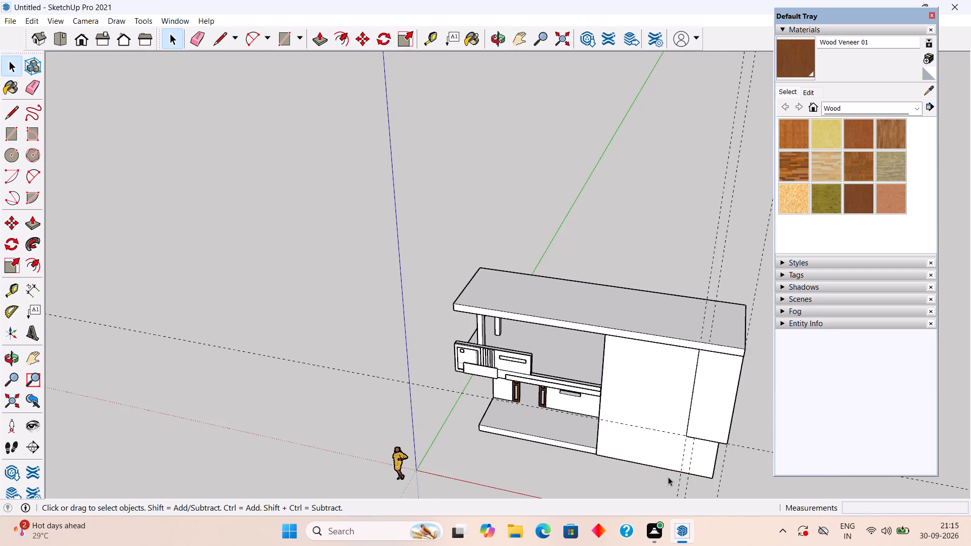
# Select the raised panel's front face and place a Protractor guide falling diagonally through the midpoint of its bottom edge.
pyautogui.moveTo(683, 443); pyautogui.dragTo(747, 294, button='middle')
pyautogui.scroll(-1, 749, 295)
pyautogui.moveTo(748, 298); pyautogui.dragTo(744, 298, button='middle')
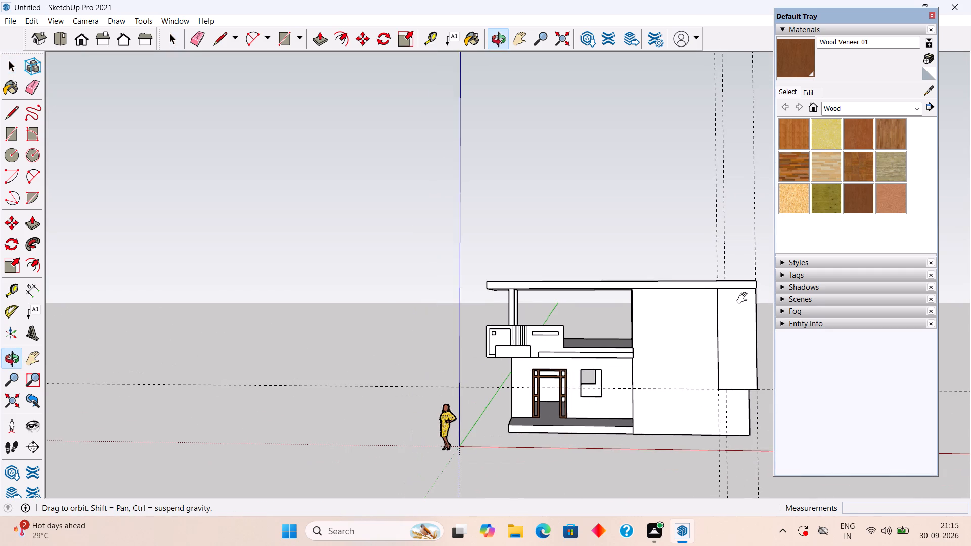
pyautogui.moveTo(744, 298); pyautogui.dragTo(583, 276, button='middle')
pyautogui.scroll(8, 647, 343)
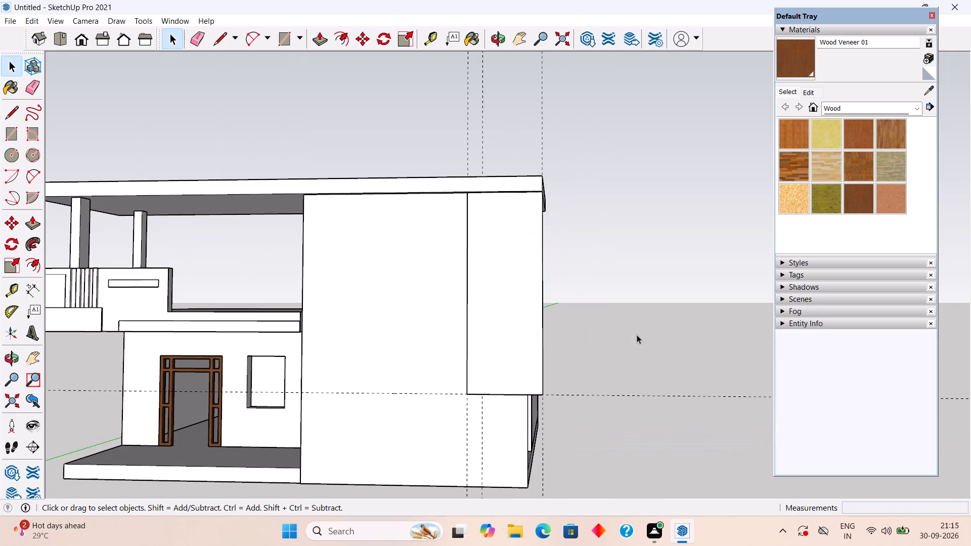
pyautogui.scroll(2, 637, 335)
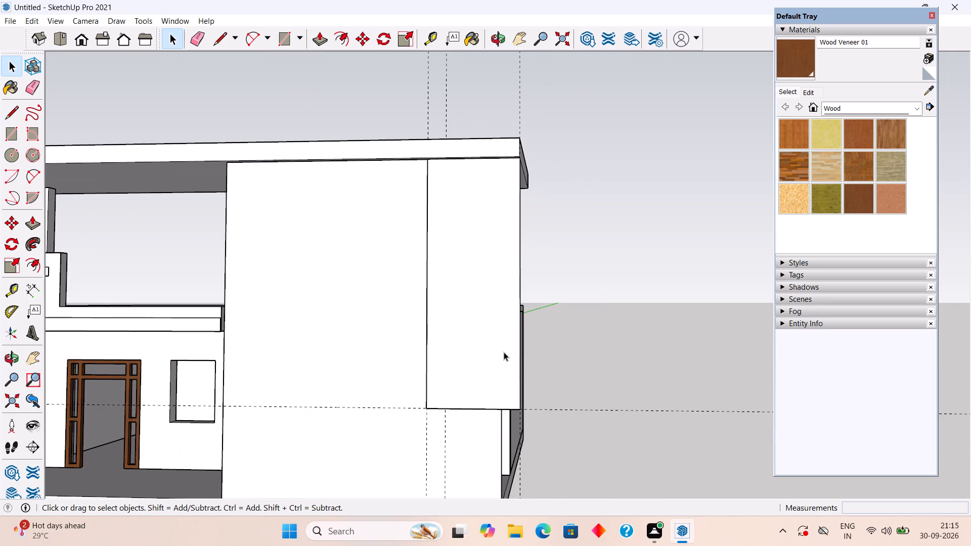
pyautogui.doubleClick(504, 352)
pyautogui.scroll(5, 478, 316)
pyautogui.scroll(-2, 480, 311)
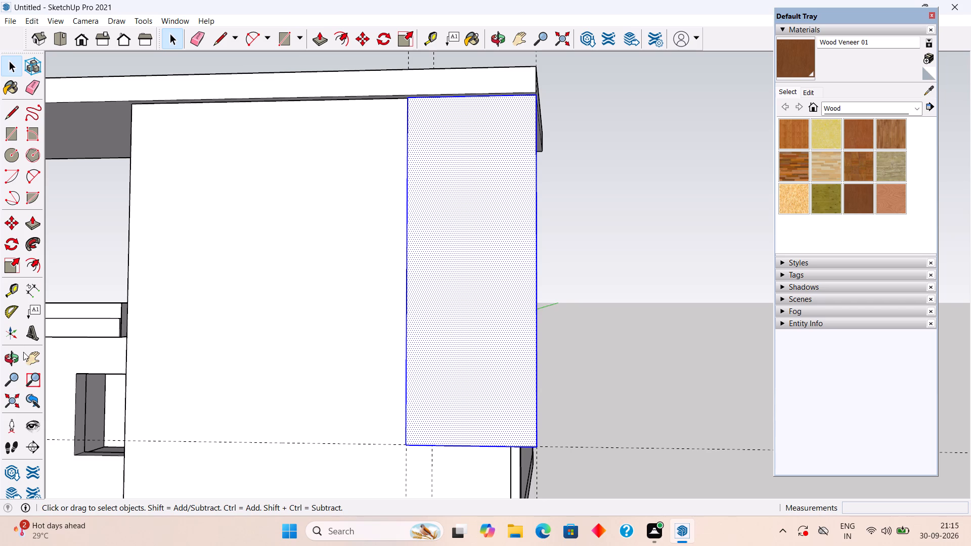
pyautogui.click(17, 304)
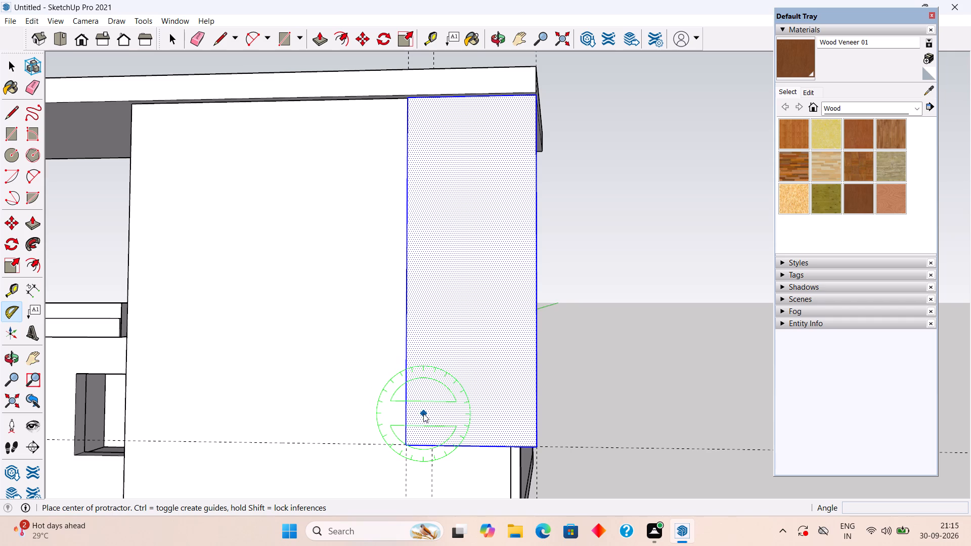
pyautogui.click(423, 414)
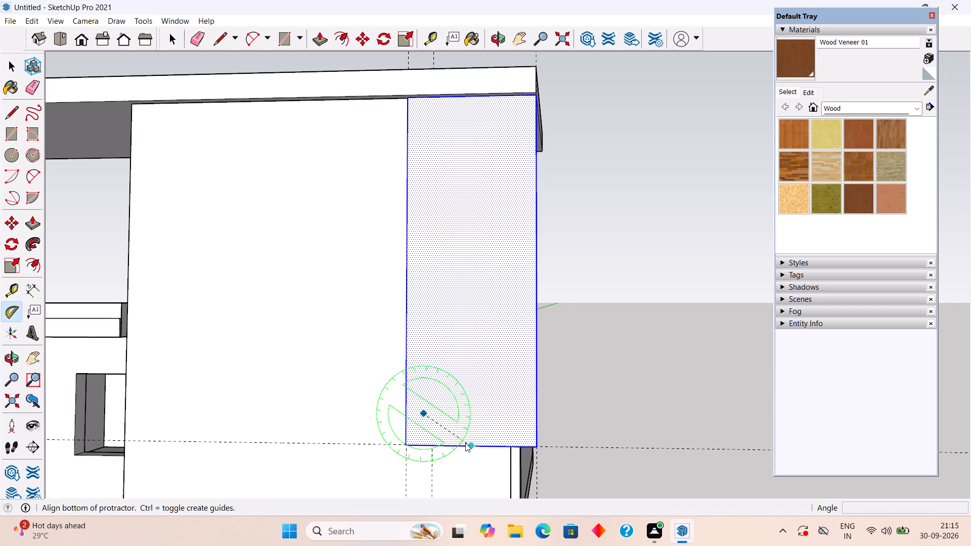
pyautogui.click(465, 443)
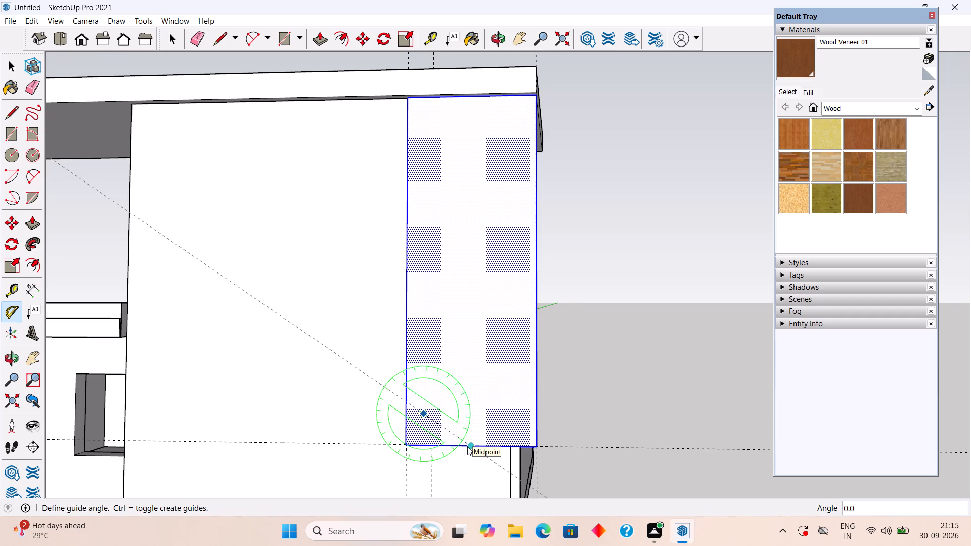
pyautogui.click(467, 446)
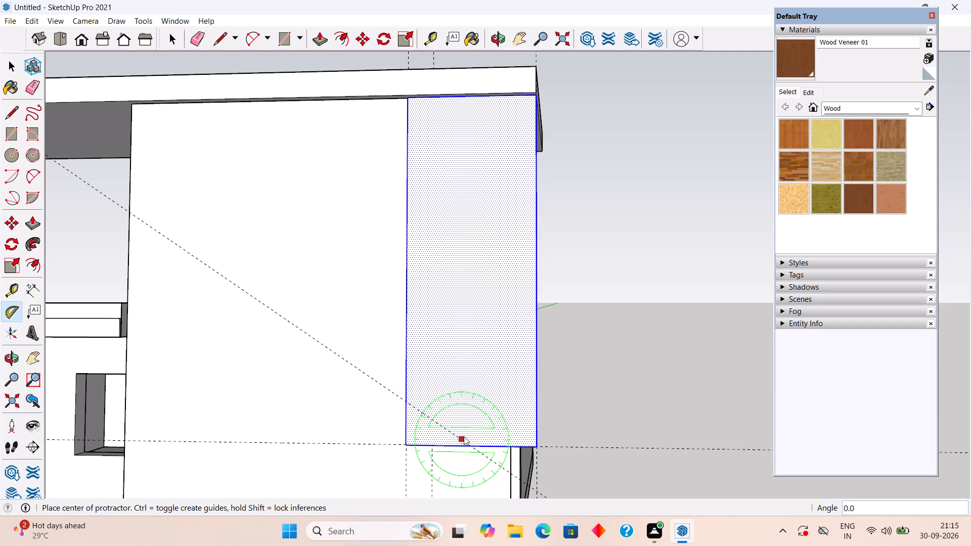
# Place a second Protractor guide rising steeply across the first diagonal guide, just above the panel's bottom edge.
pyautogui.click(460, 438)
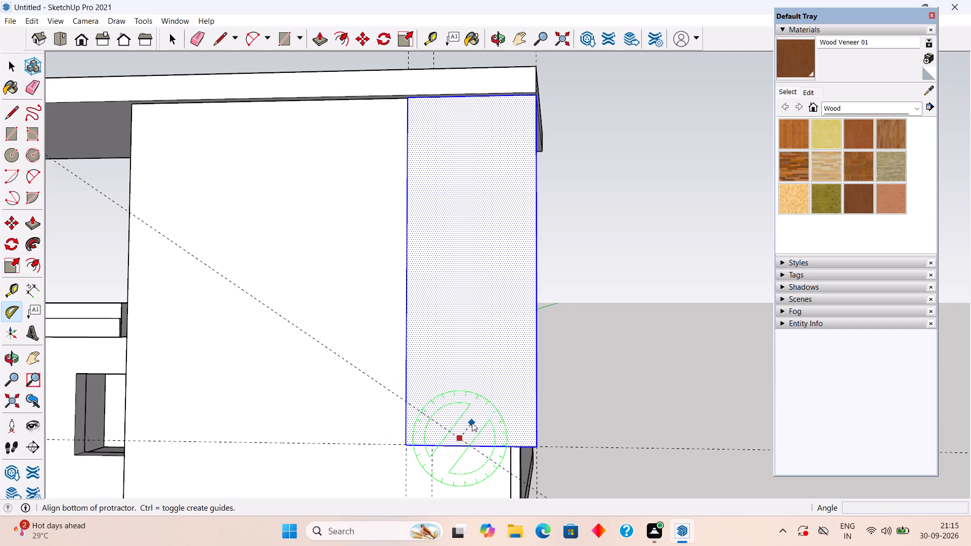
pyautogui.click(472, 422)
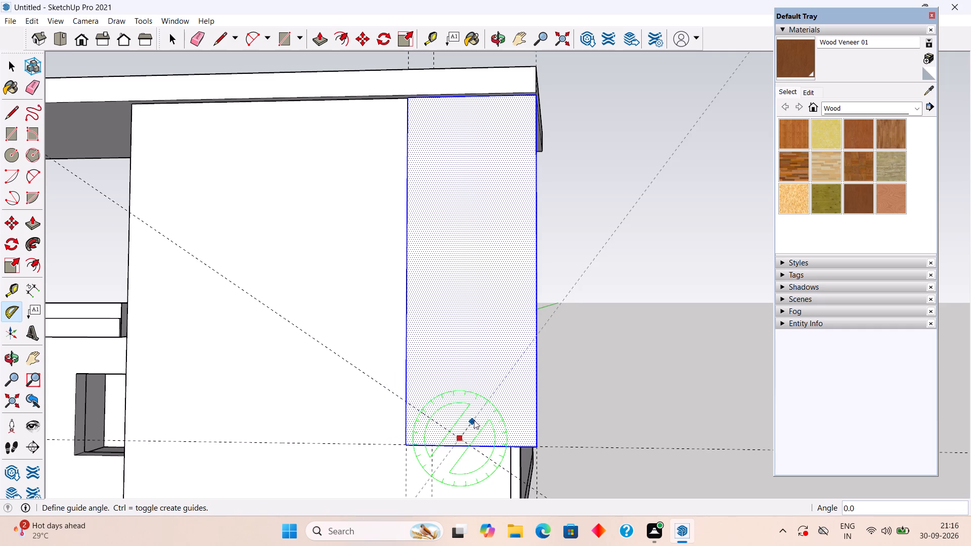
pyautogui.click(474, 420)
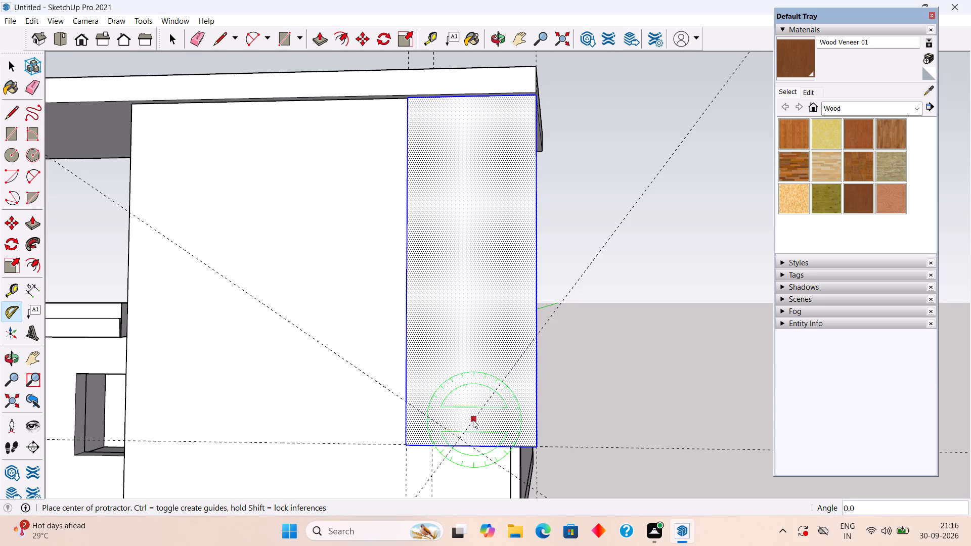
pyautogui.press('space')
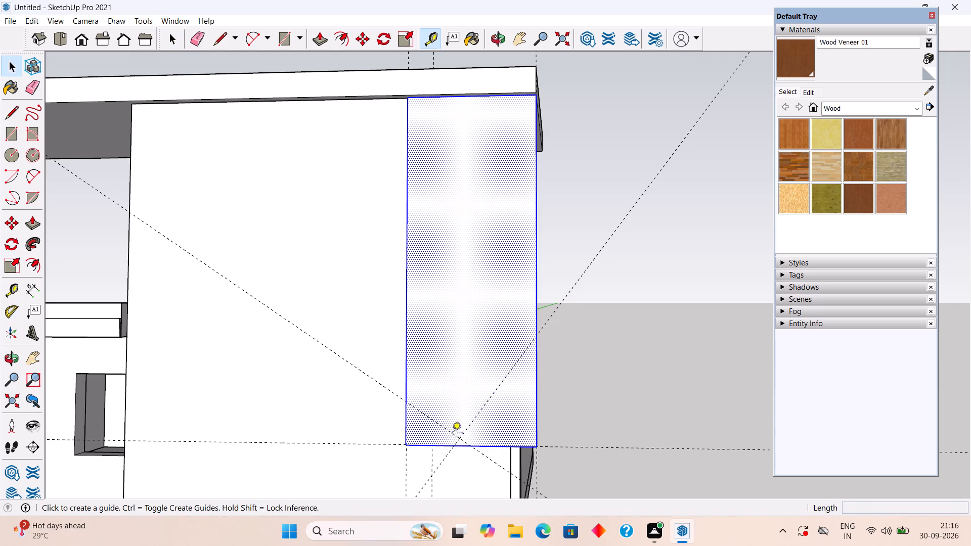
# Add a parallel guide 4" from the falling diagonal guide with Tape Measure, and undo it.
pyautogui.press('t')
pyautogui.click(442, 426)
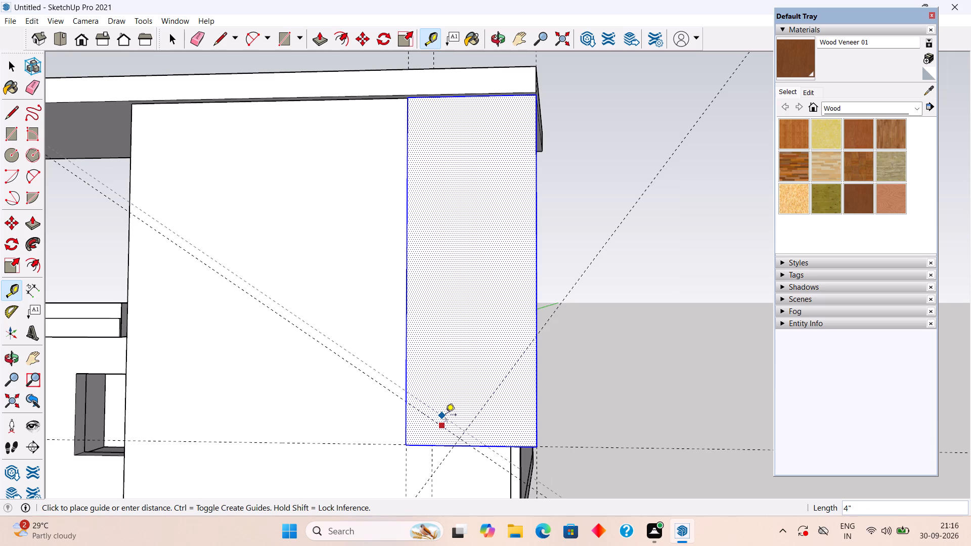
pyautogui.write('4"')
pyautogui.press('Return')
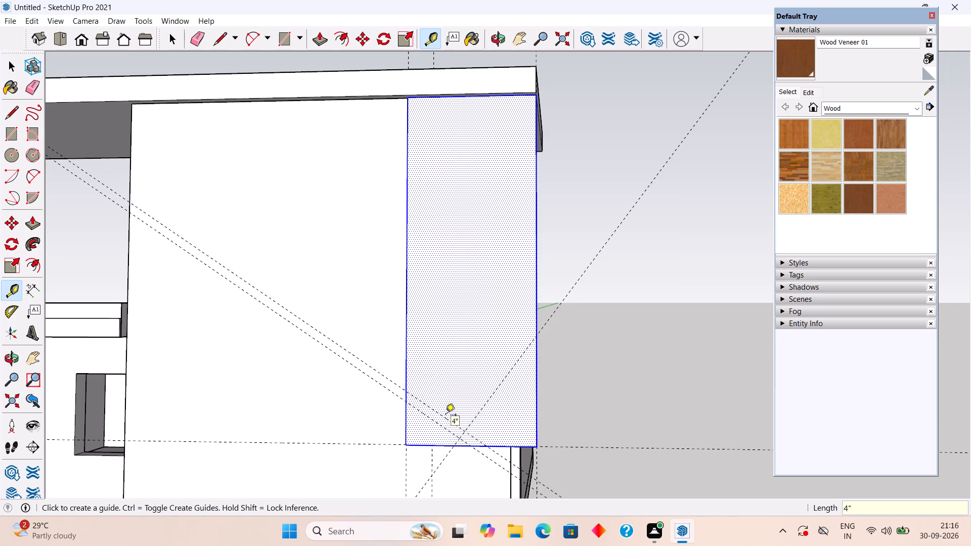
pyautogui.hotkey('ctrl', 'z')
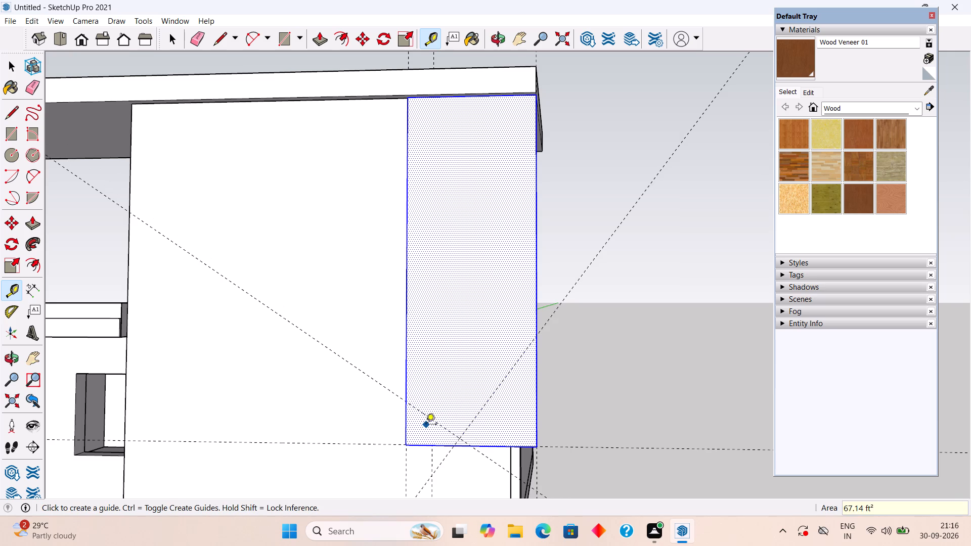
# Add a parallel guide 3" above each of the two crossing diagonal guides near the panel's bottom.
pyautogui.click(432, 416)
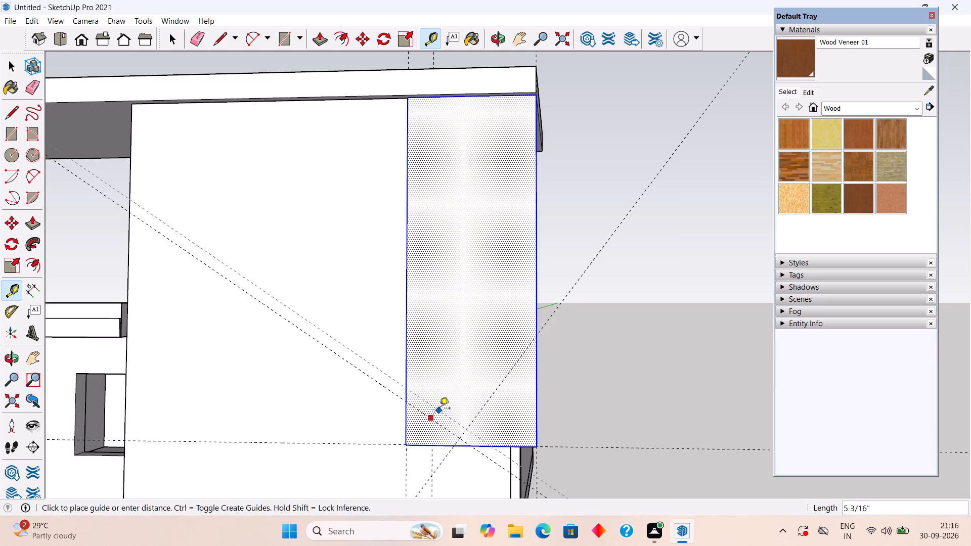
pyautogui.write('3"')
pyautogui.press('Return')
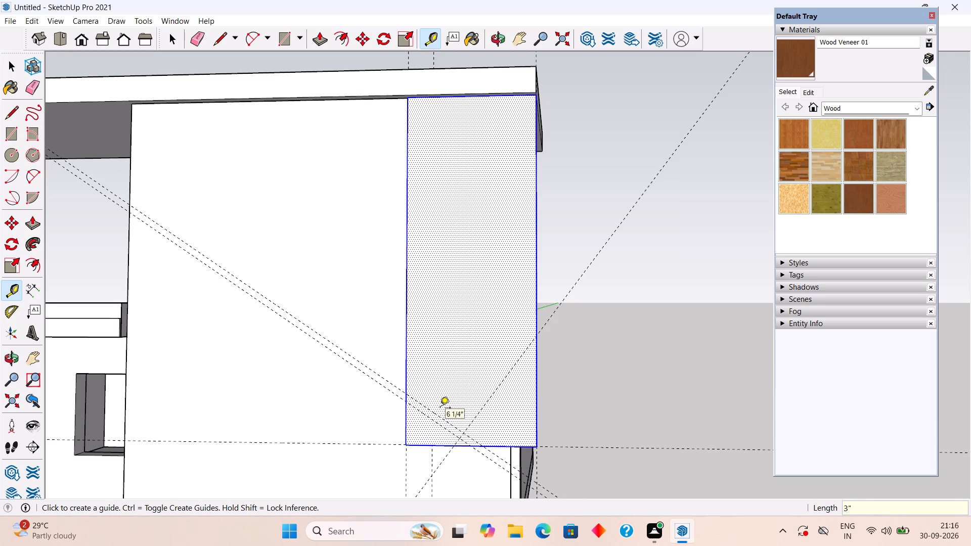
pyautogui.click(483, 405)
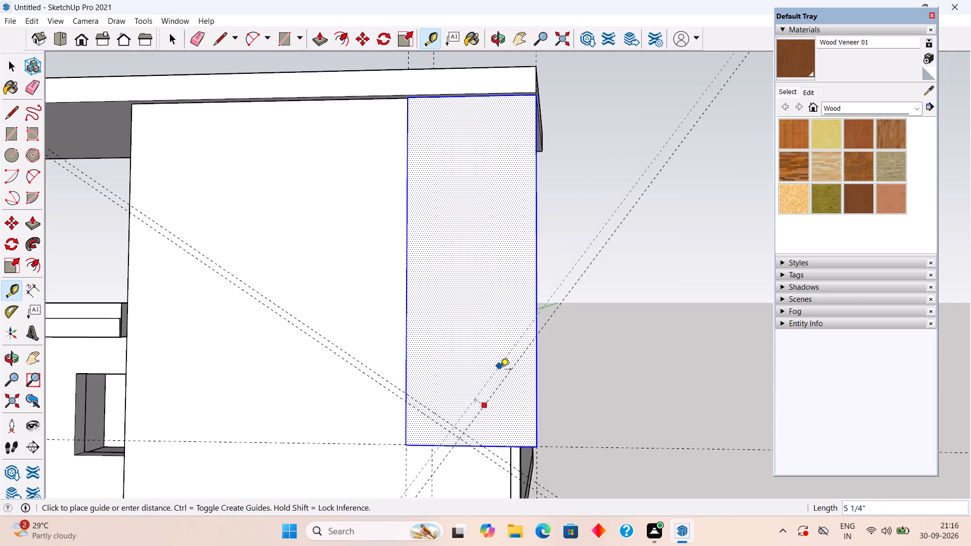
pyautogui.write('3"')
pyautogui.press('Return')
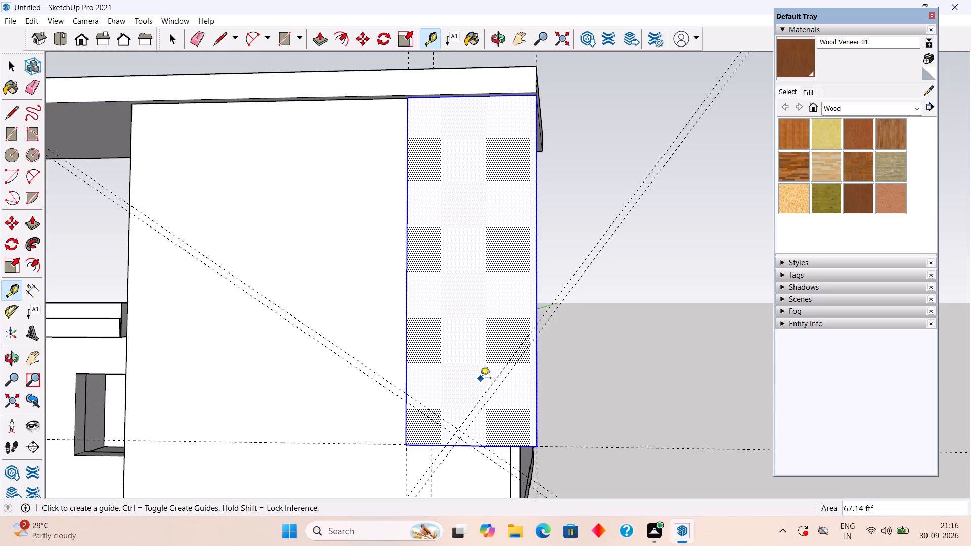
# Place a parallel of the falling diagonal guides about 10' 6" away near the panel's top, paired with another guide 3" from it.
pyautogui.click(436, 412)
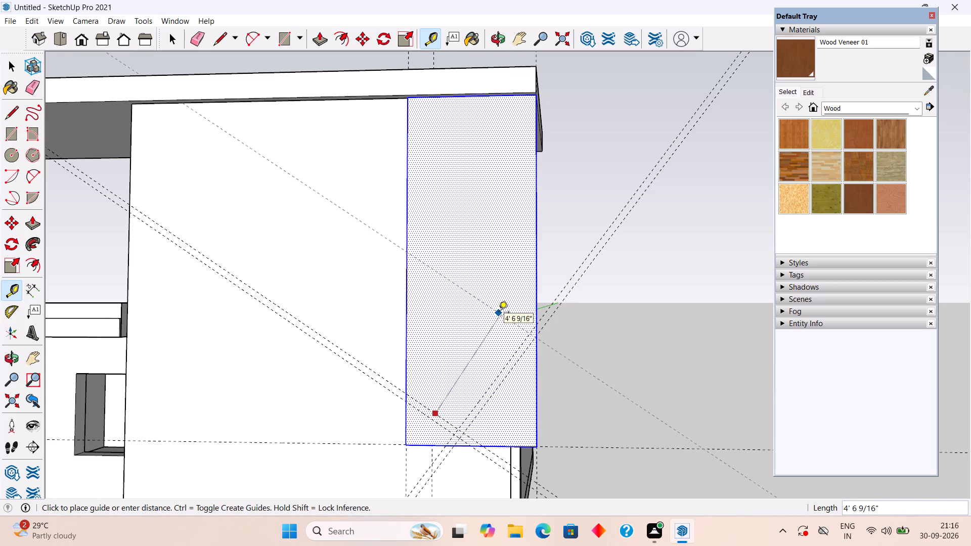
pyautogui.click(522, 142)
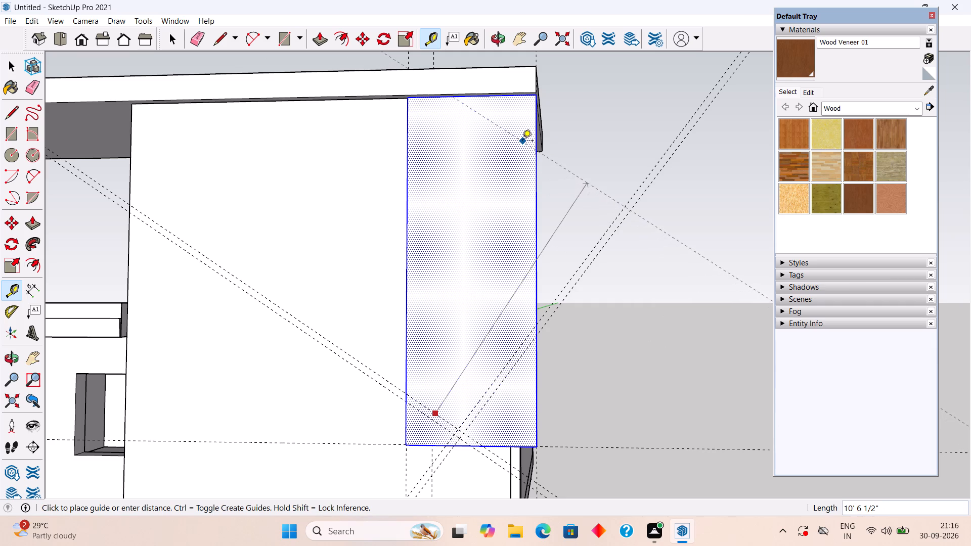
pyautogui.click(522, 142)
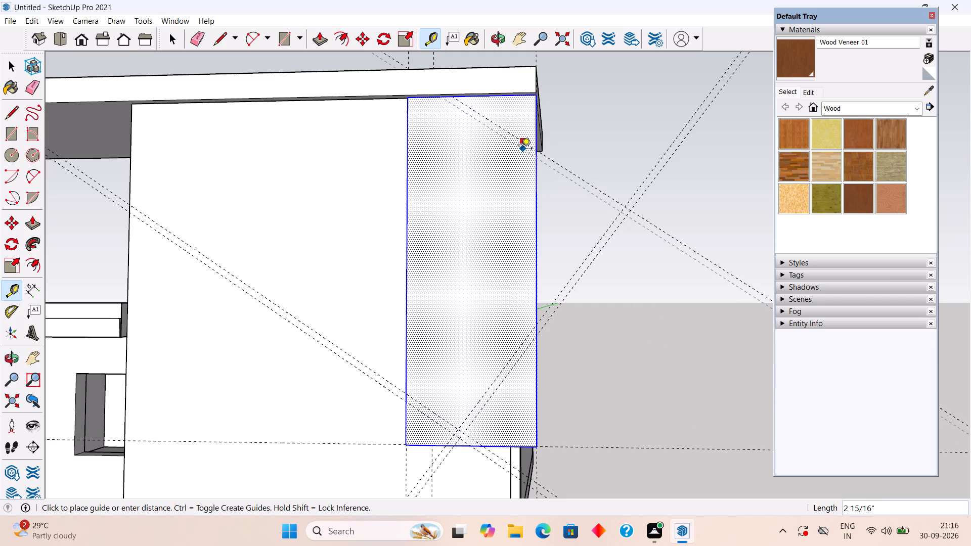
pyautogui.write('3"')
pyautogui.press('Return')
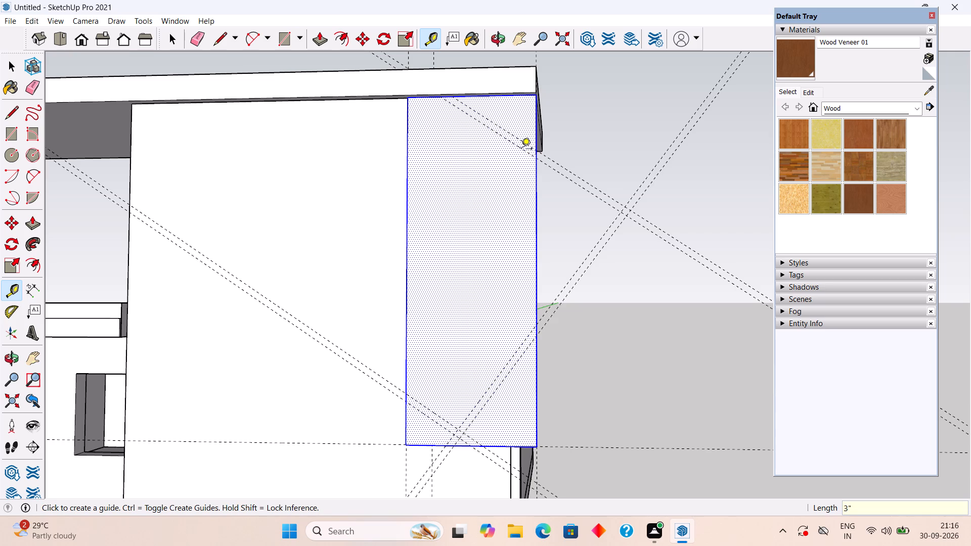
# Place two more falling Protractor guides across the panel, a shallow one around mid-height and a steeper one above it.
pyautogui.press('p')
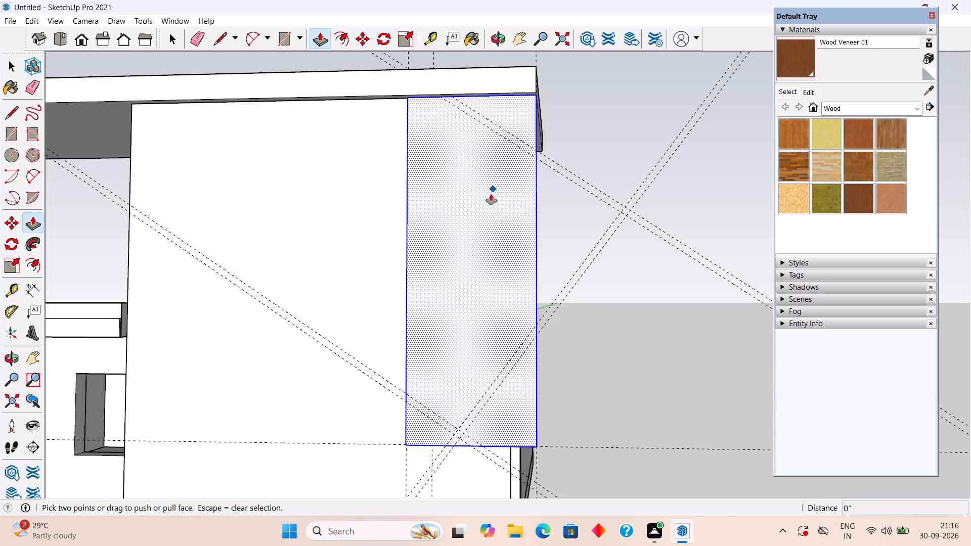
pyautogui.click(19, 314)
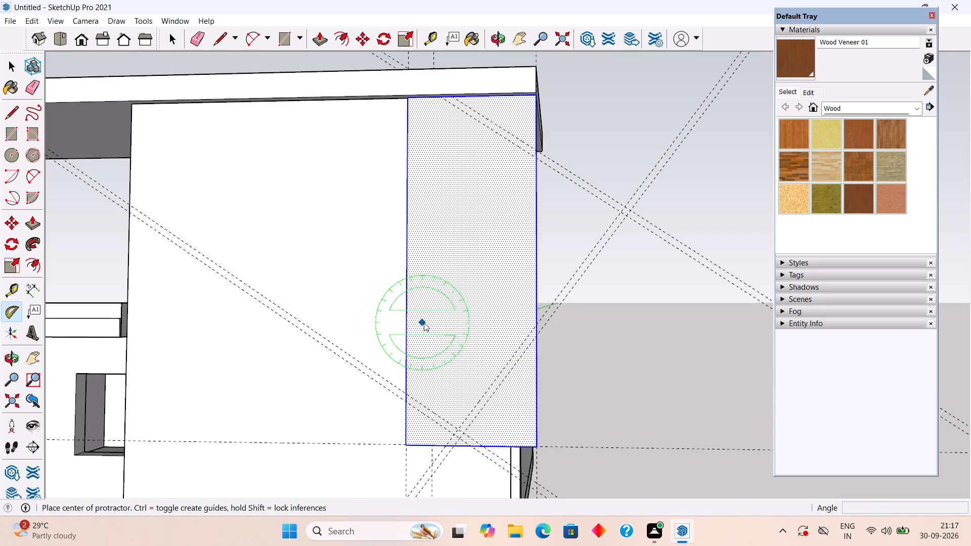
pyautogui.click(426, 325)
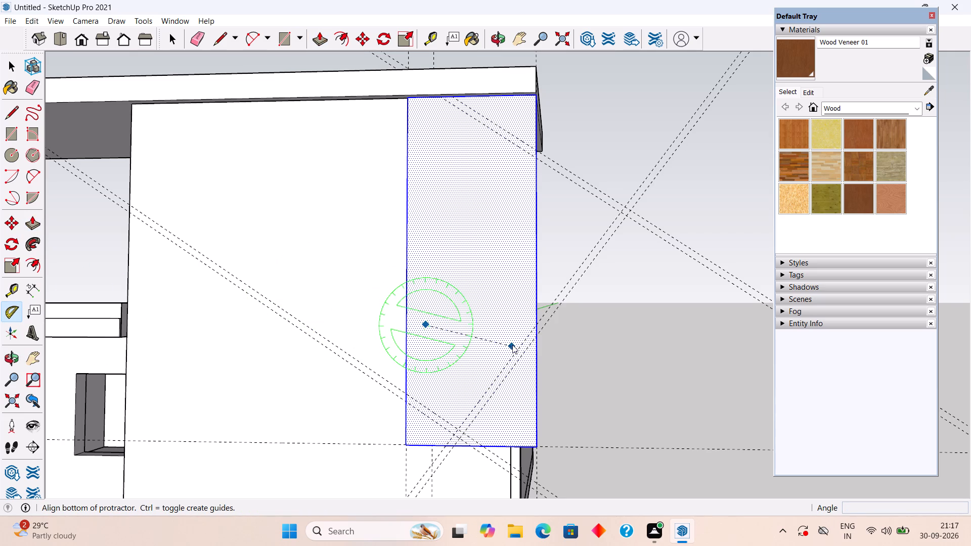
pyautogui.click(515, 351)
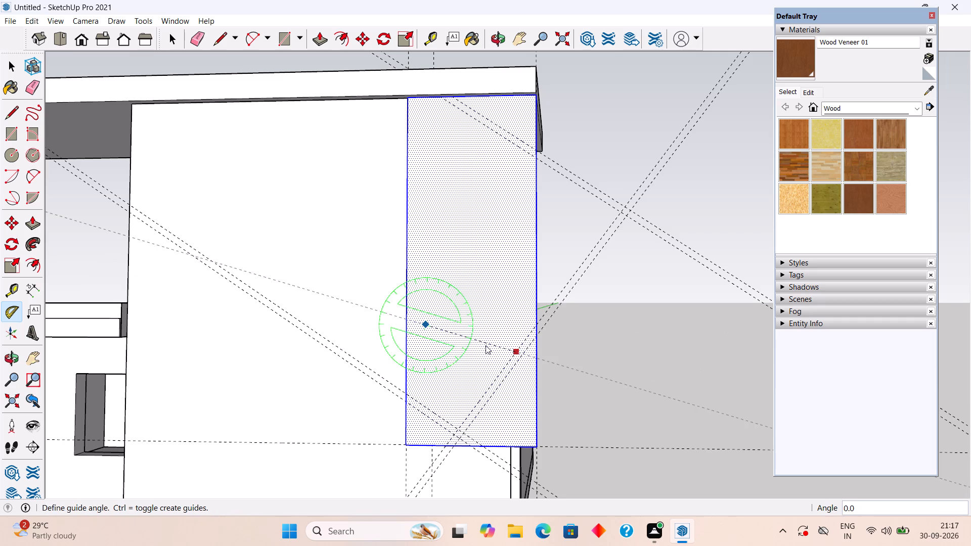
pyautogui.click(491, 347)
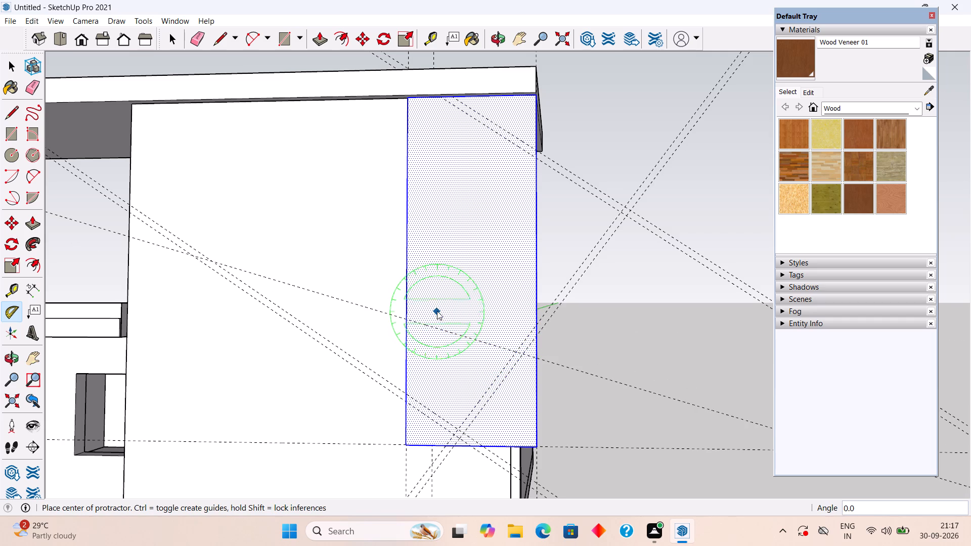
pyautogui.click(453, 221)
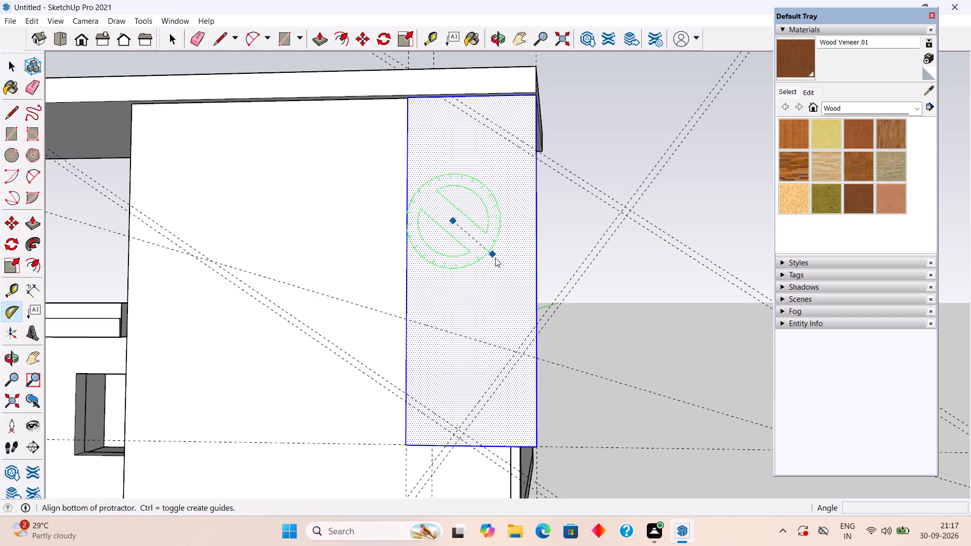
pyautogui.click(495, 258)
pyautogui.click(495, 259)
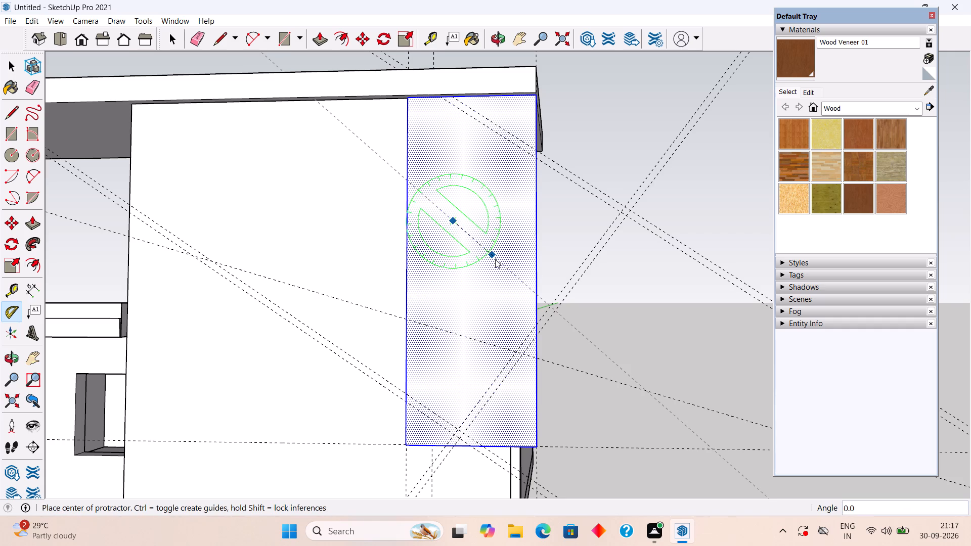
pyautogui.press('space')
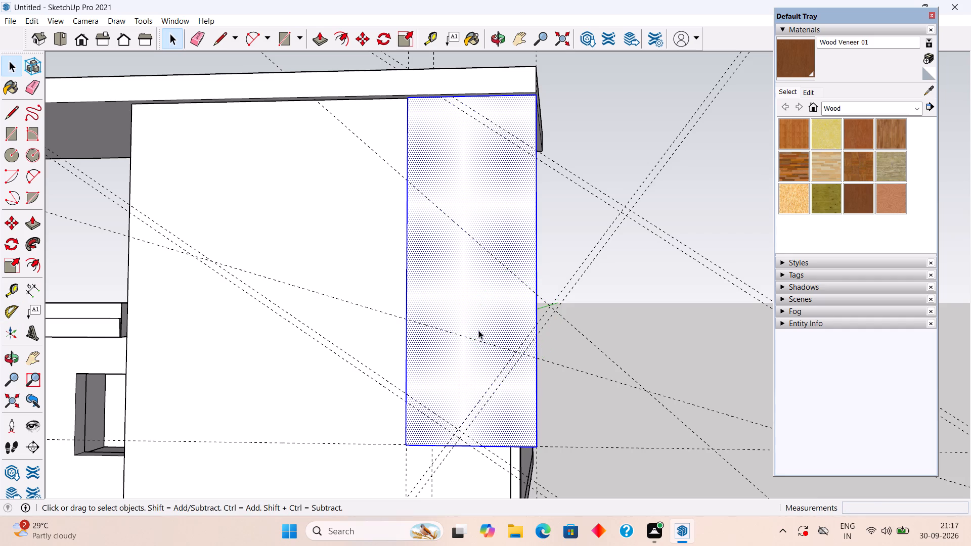
# Add a parallel guide 3" above each of the two latest falling guides, the shallow mid-height one and the steeper one.
pyautogui.press('t')
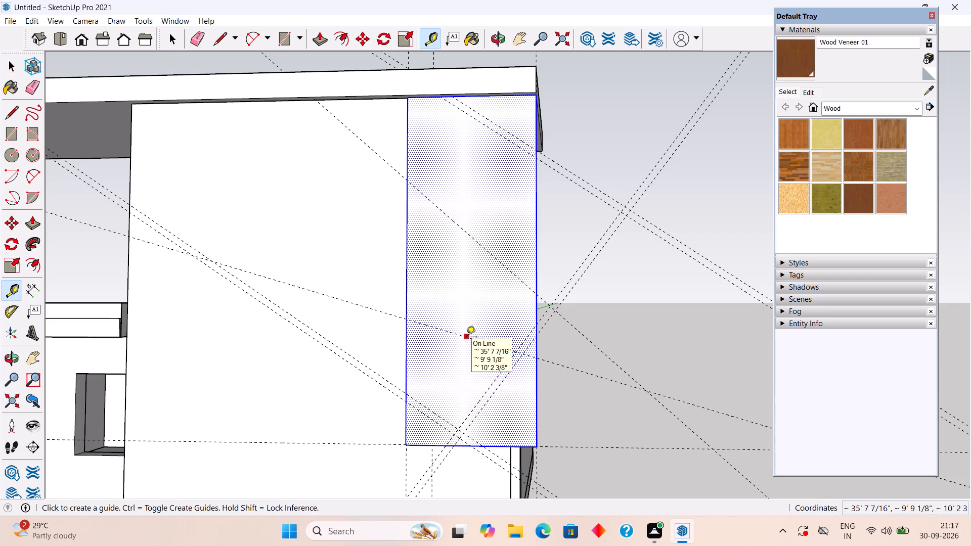
pyautogui.click(466, 338)
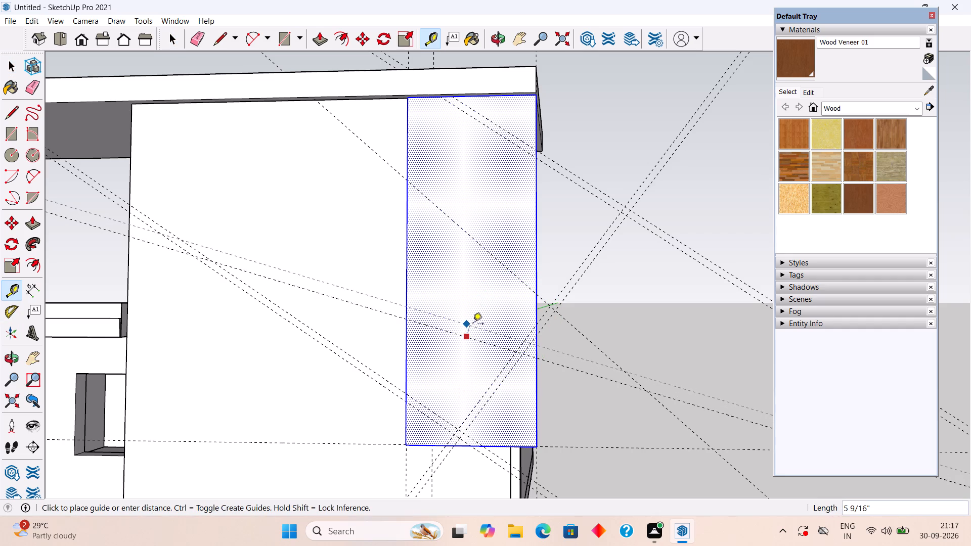
pyautogui.write('3"\'')
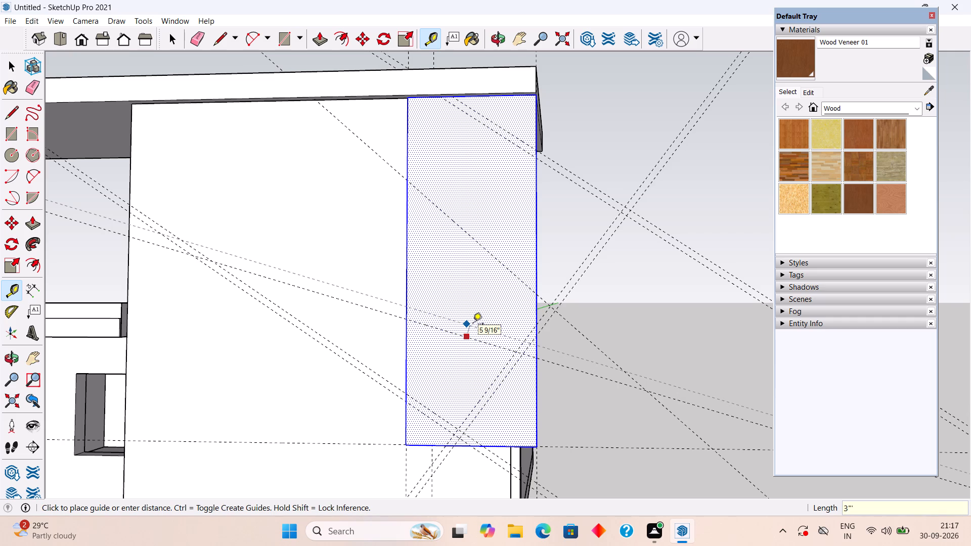
pyautogui.press('BackSpace')
pyautogui.hotkey('shift', '"')
pyautogui.press('Return')
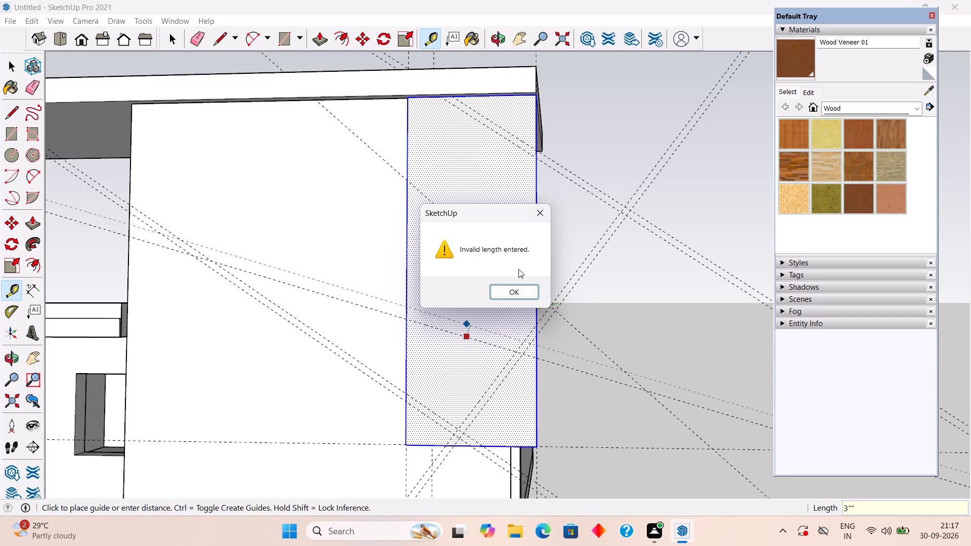
pyautogui.click(517, 294)
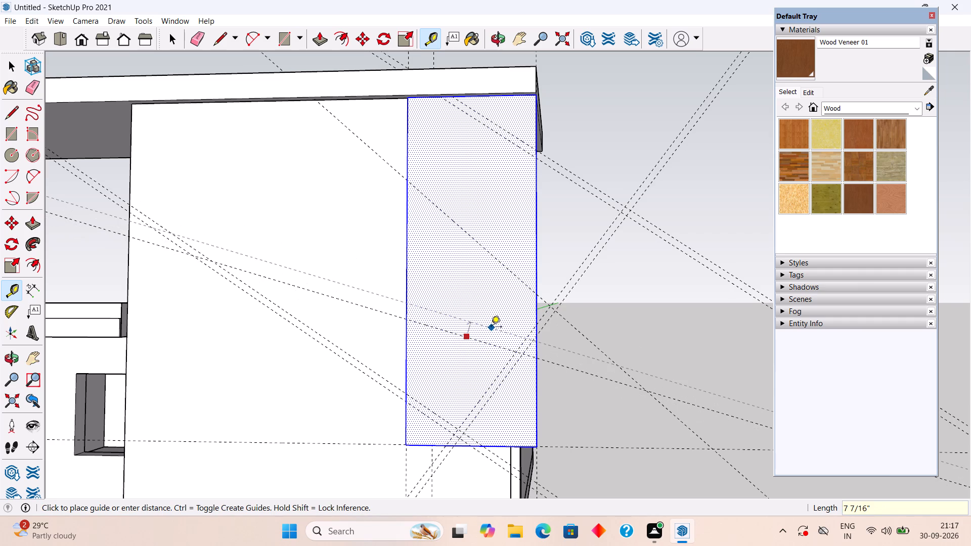
pyautogui.press('3')
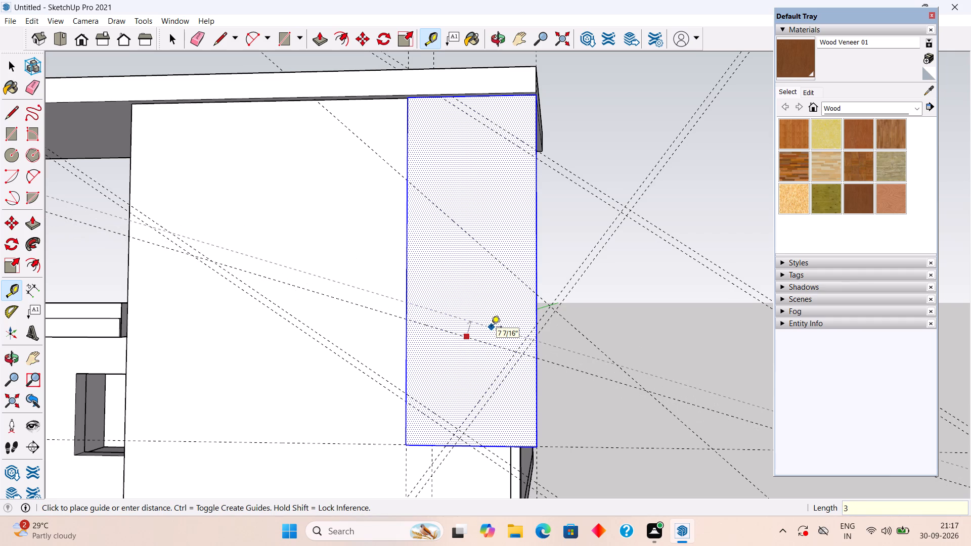
pyautogui.hotkey('shift', '"')
pyautogui.press('Return')
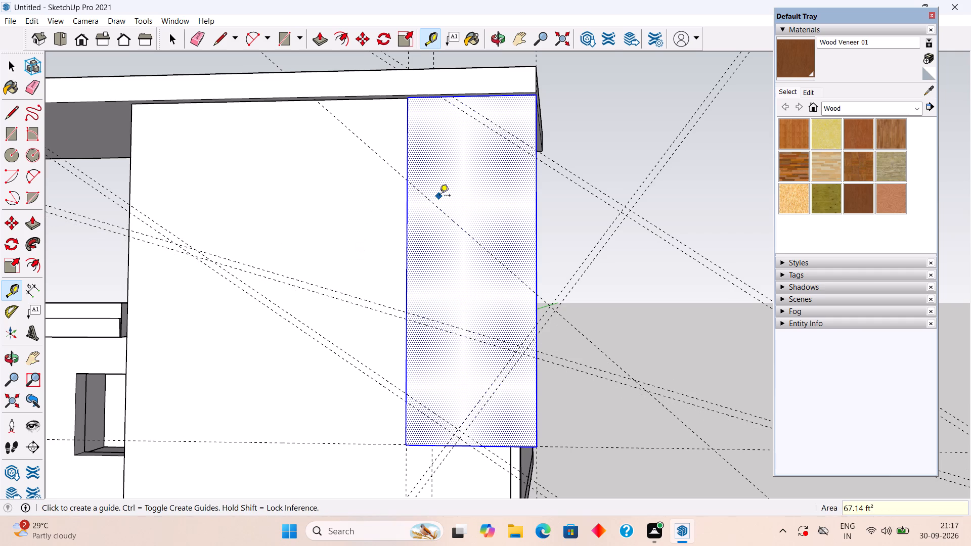
pyautogui.click(436, 205)
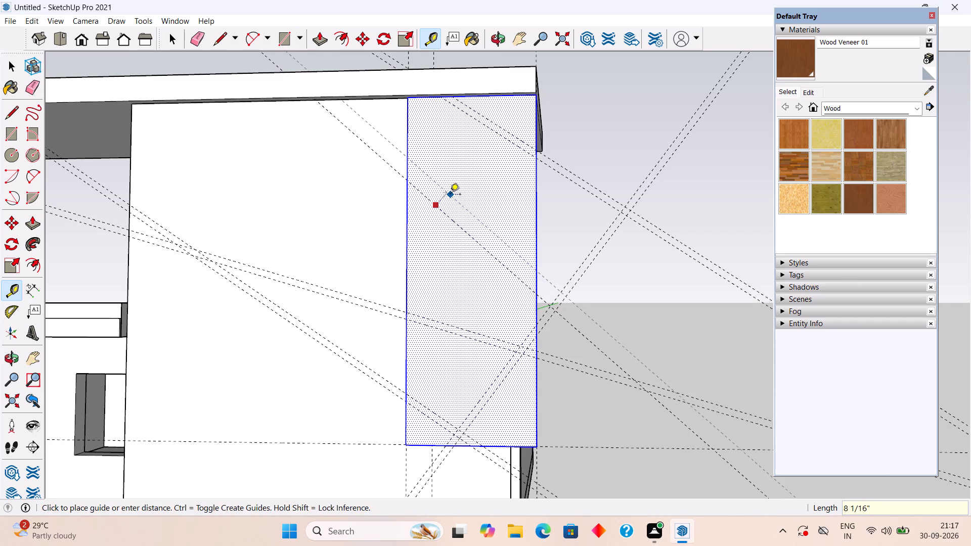
pyautogui.write('3"')
pyautogui.press('Return')
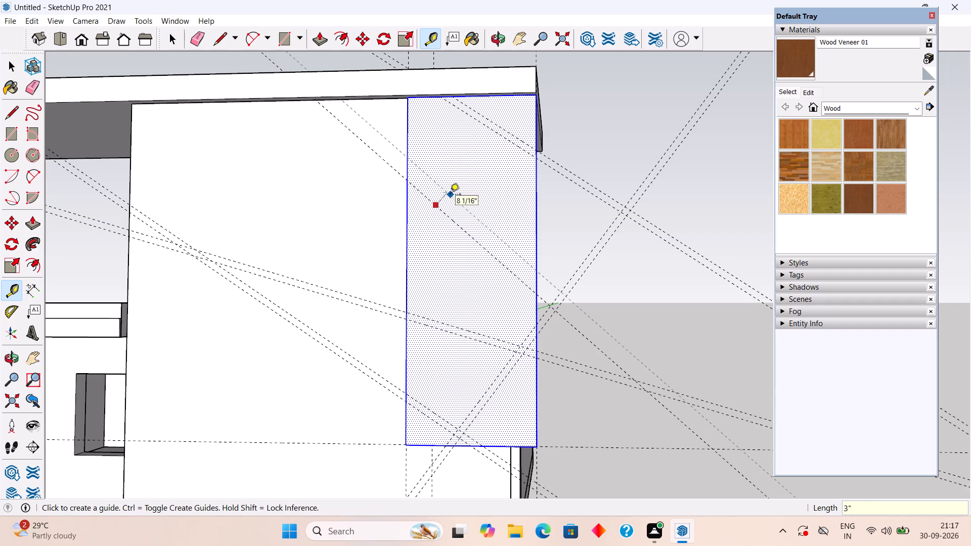
pyautogui.press('space')
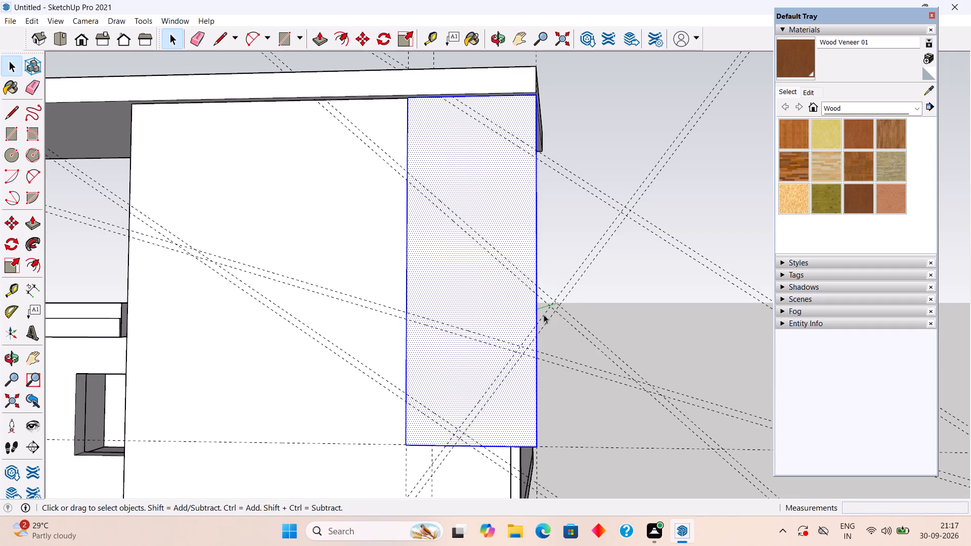
# Place a parallel of the rising diagonal guides about 3' 2" higher across the panel, paired with another guide 3" from it.
pyautogui.press('t')
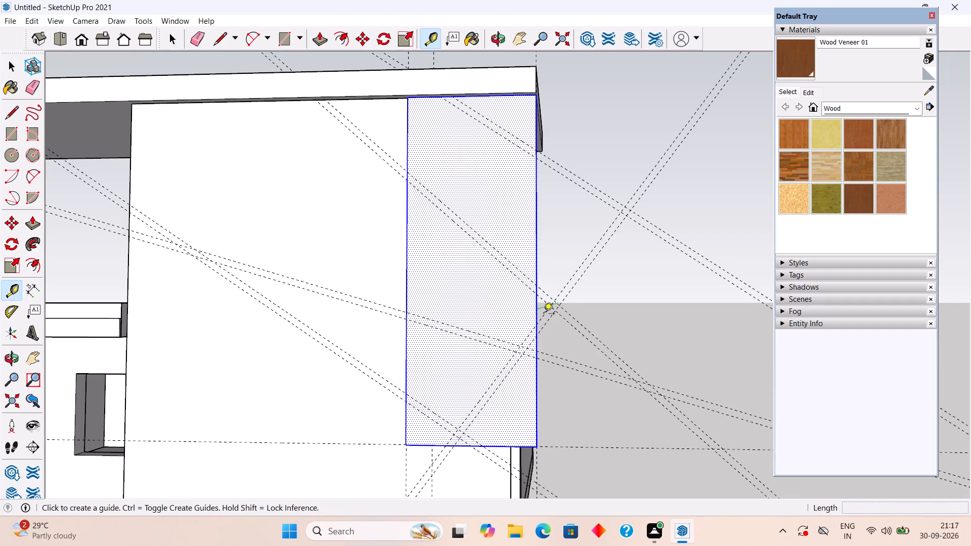
pyautogui.click(541, 314)
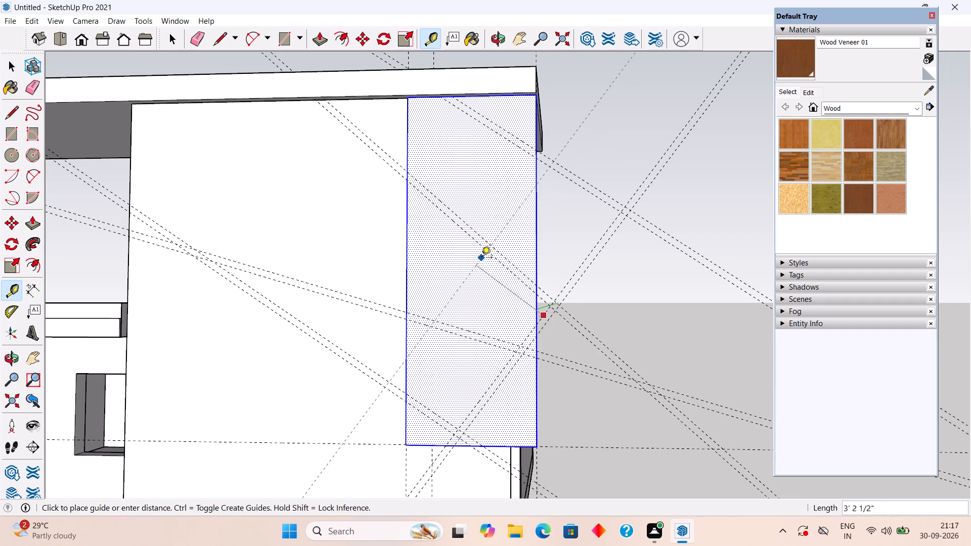
pyautogui.click(481, 257)
pyautogui.click(471, 265)
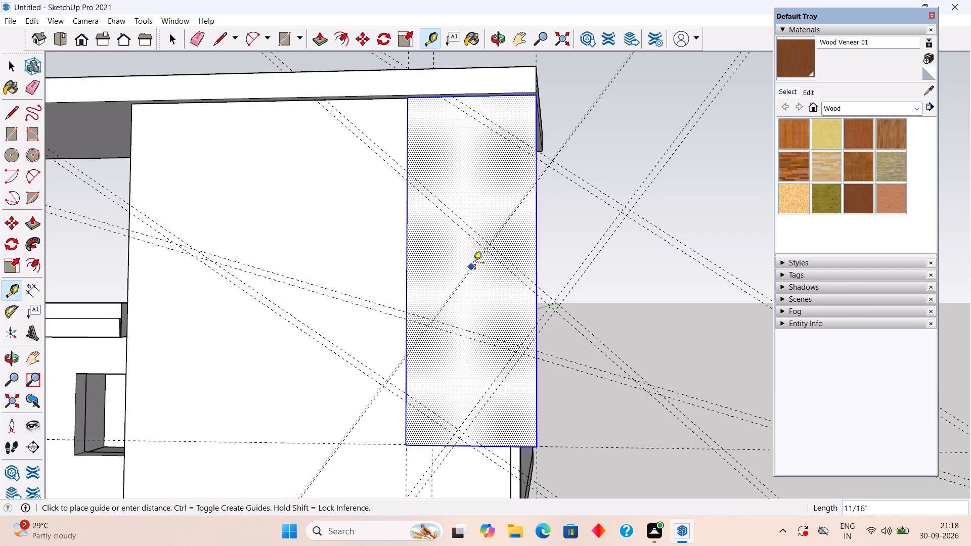
pyautogui.write('3"')
pyautogui.press('Return')
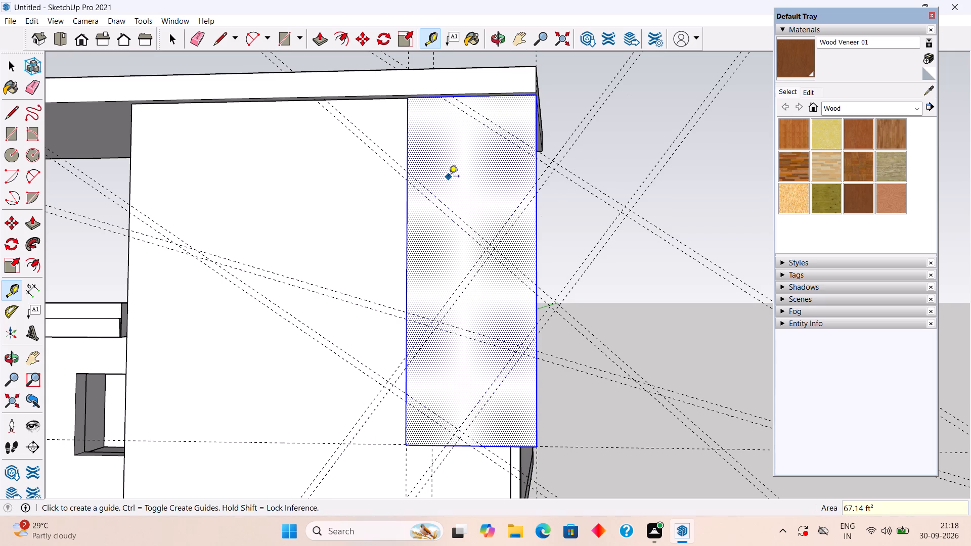
pyautogui.press('space')
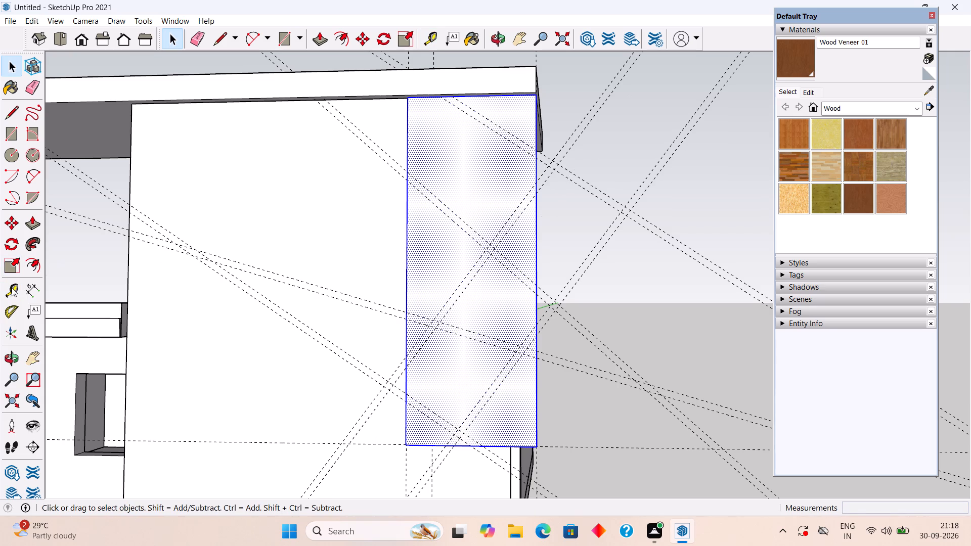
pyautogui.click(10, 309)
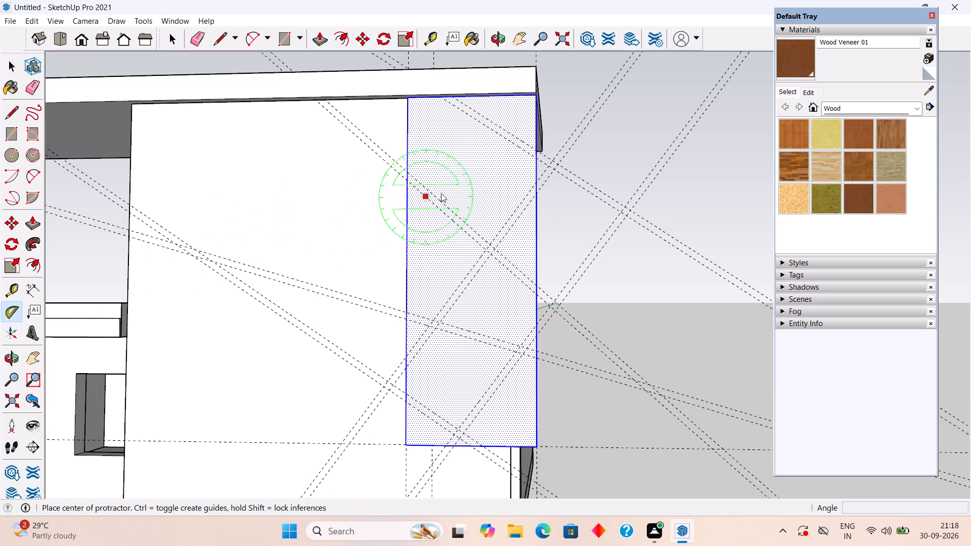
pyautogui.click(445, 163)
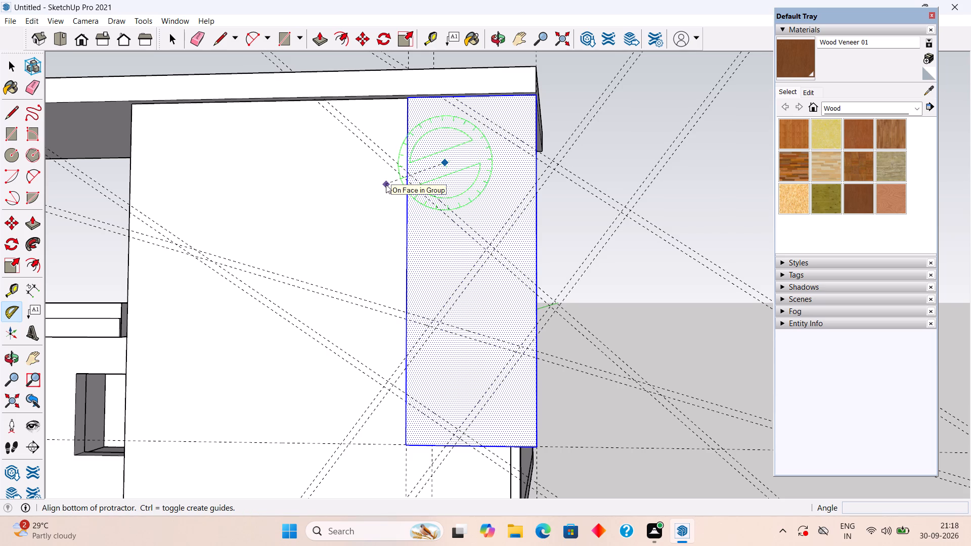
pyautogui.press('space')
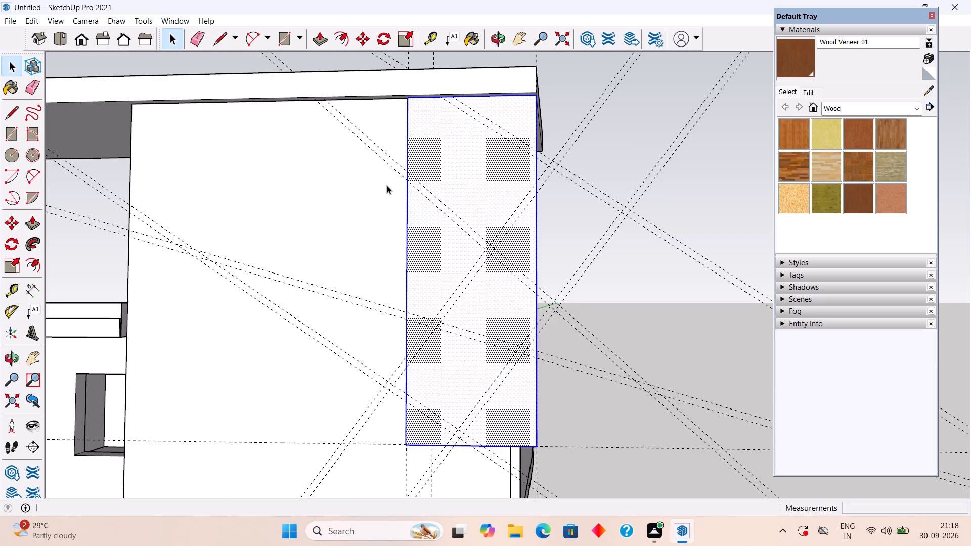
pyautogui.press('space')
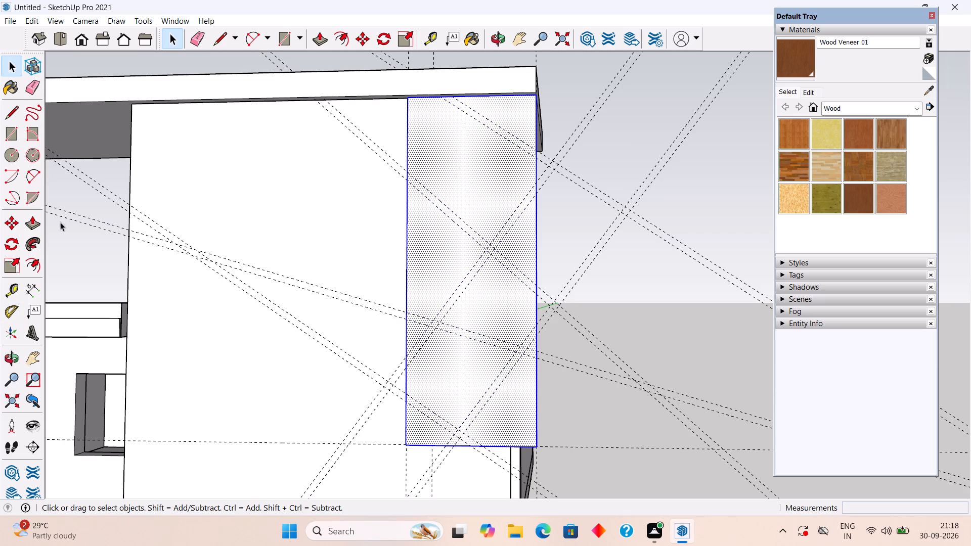
# Place two rising Protractor guides across the panel's upper part, a shallow one and a steeper one near its top corner.
pyautogui.click(13, 314)
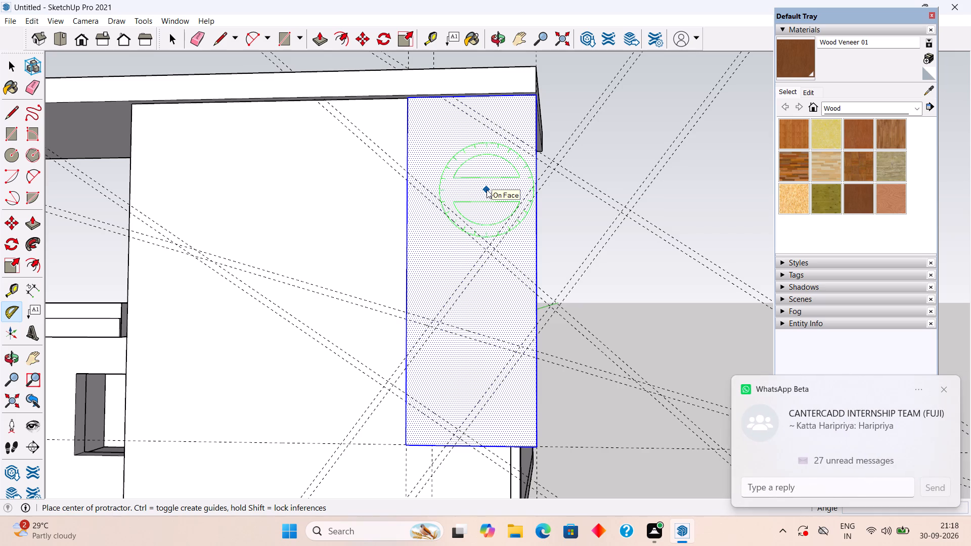
pyautogui.click(497, 162)
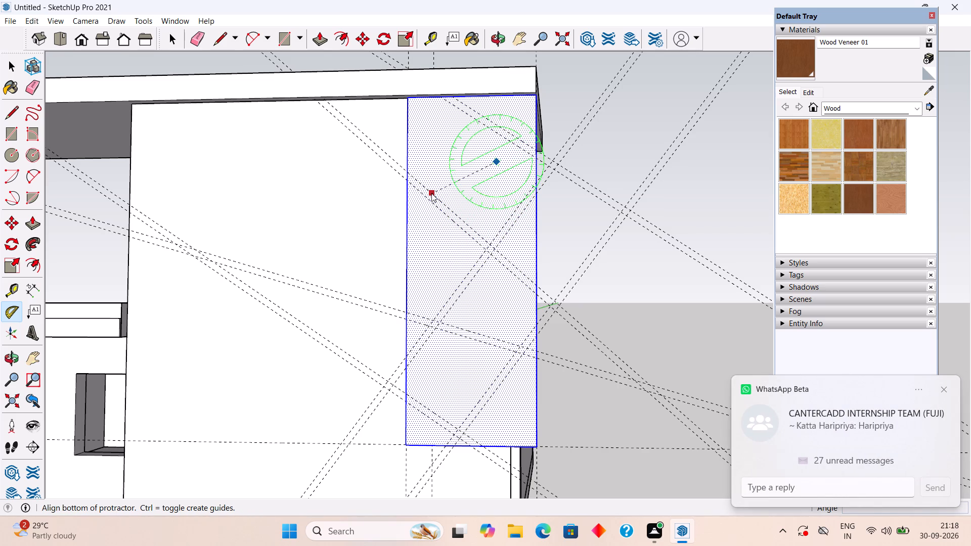
pyautogui.click(431, 192)
pyautogui.click(442, 185)
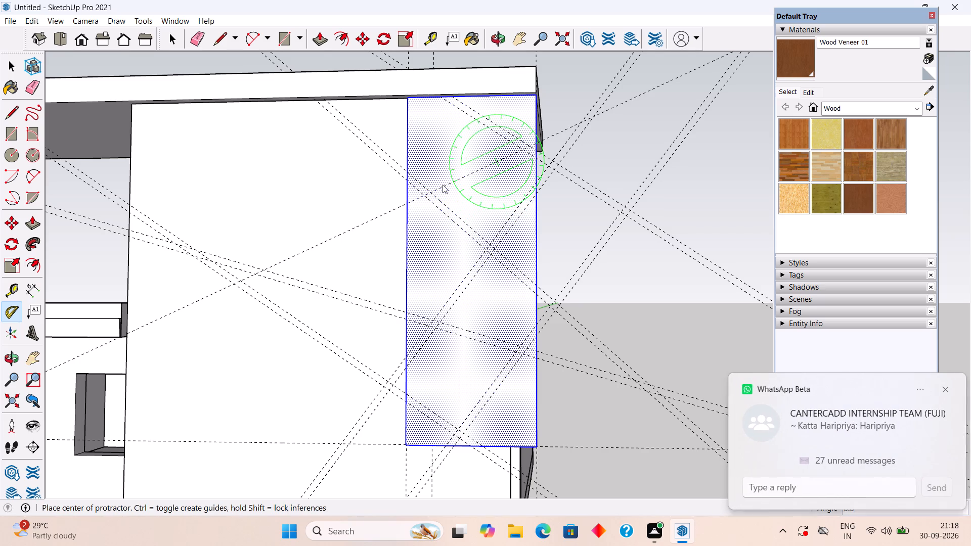
pyautogui.click(507, 109)
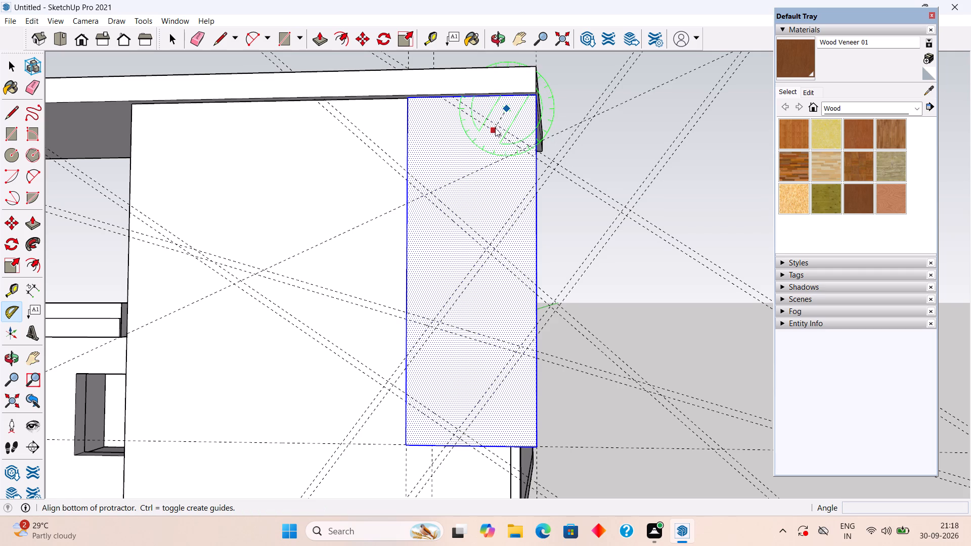
pyautogui.click(487, 130)
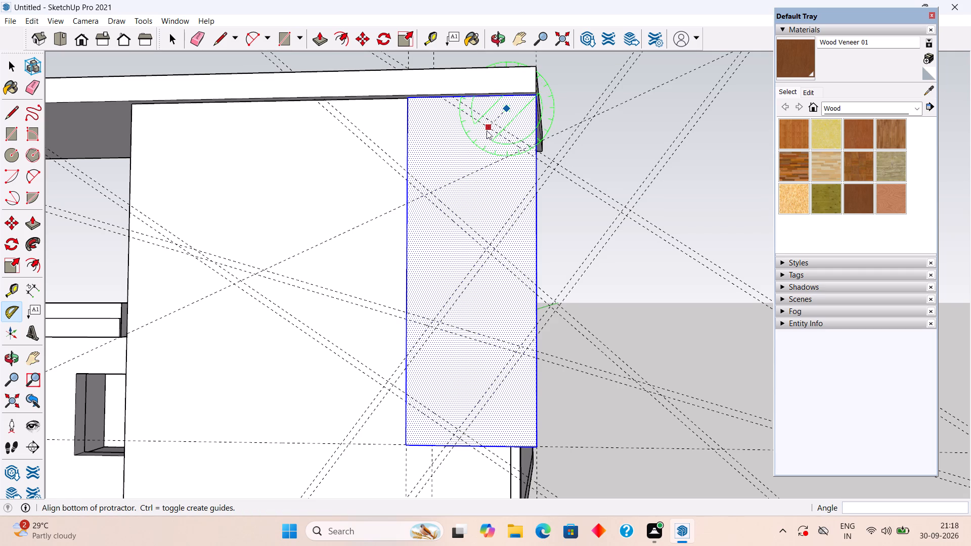
pyautogui.click(487, 130)
pyautogui.press('space')
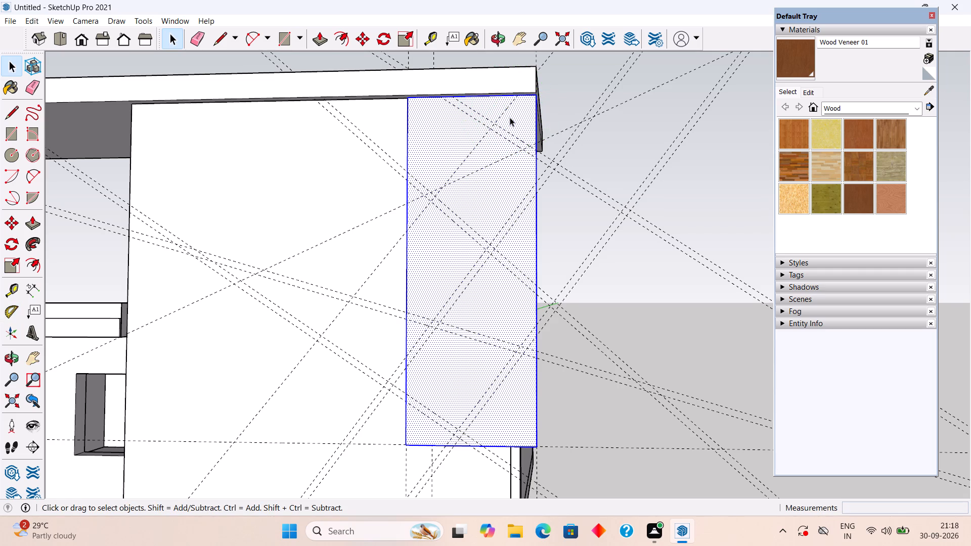
# Add a parallel guide 3" from each of the two new rising guides, below the steep one and below the shallow one.
pyautogui.press('t')
pyautogui.click(510, 107)
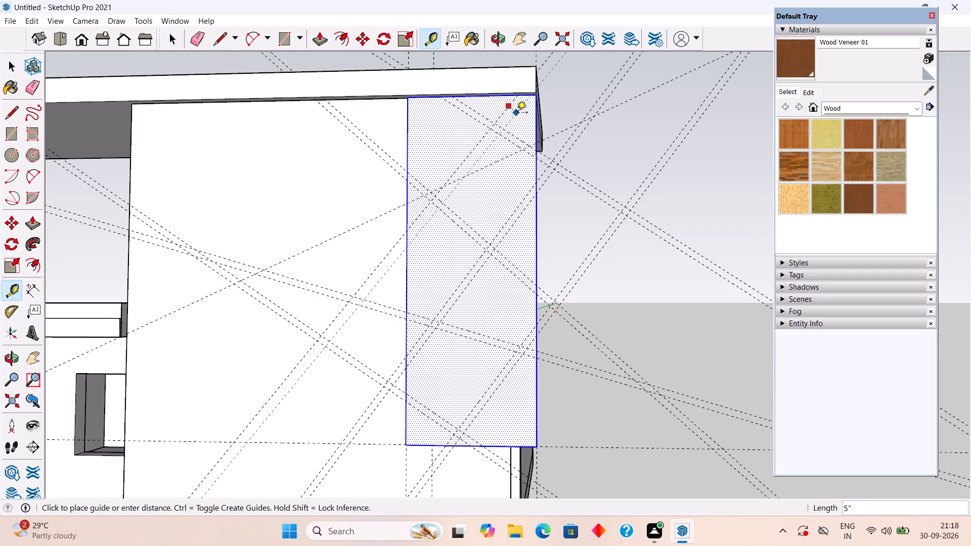
pyautogui.write('3"')
pyautogui.press('Return')
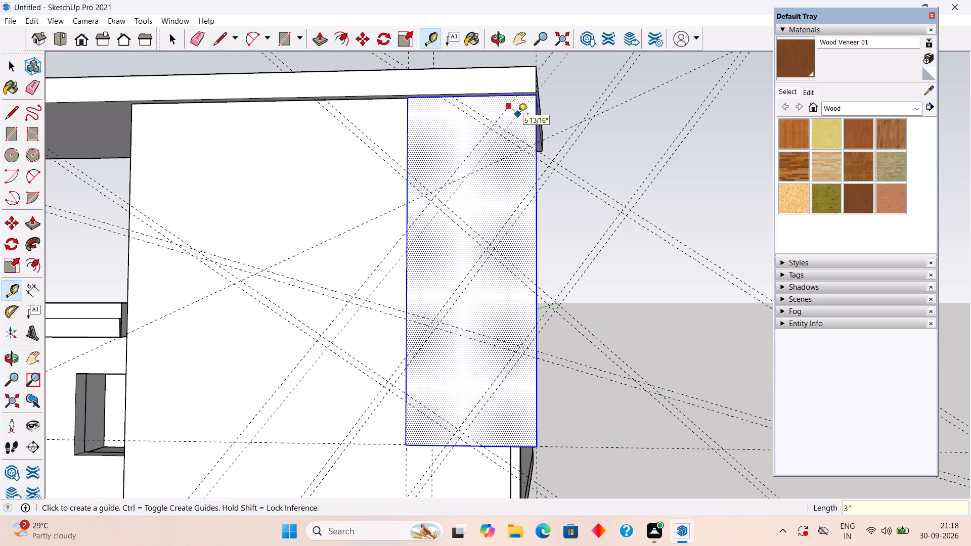
pyautogui.click(497, 163)
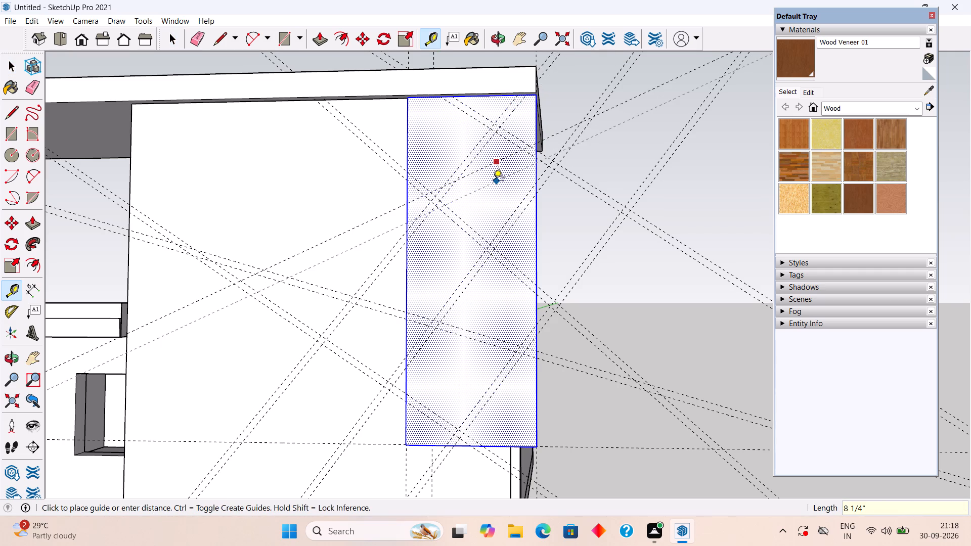
pyautogui.write('3"')
pyautogui.press('Return')
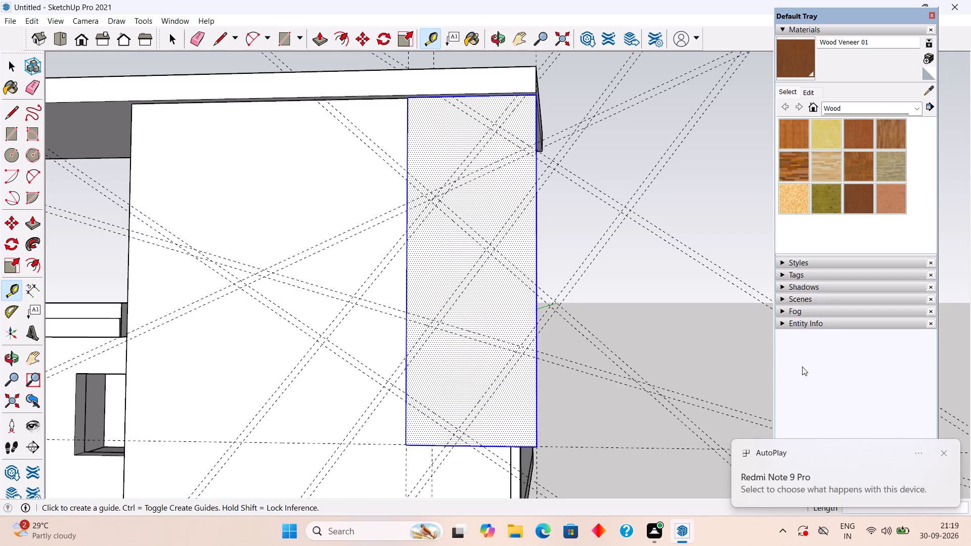
# Make a group from the raised panel's front face and its bounding edges.
pyautogui.press('l')
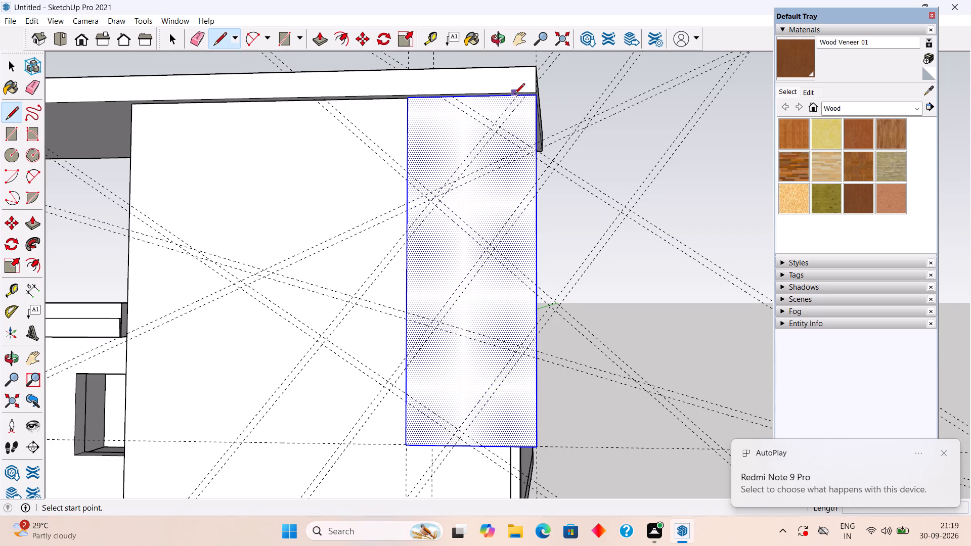
pyautogui.press('space')
pyautogui.moveTo(485, 180); pyautogui.dragTo(401, 203, button='middle')
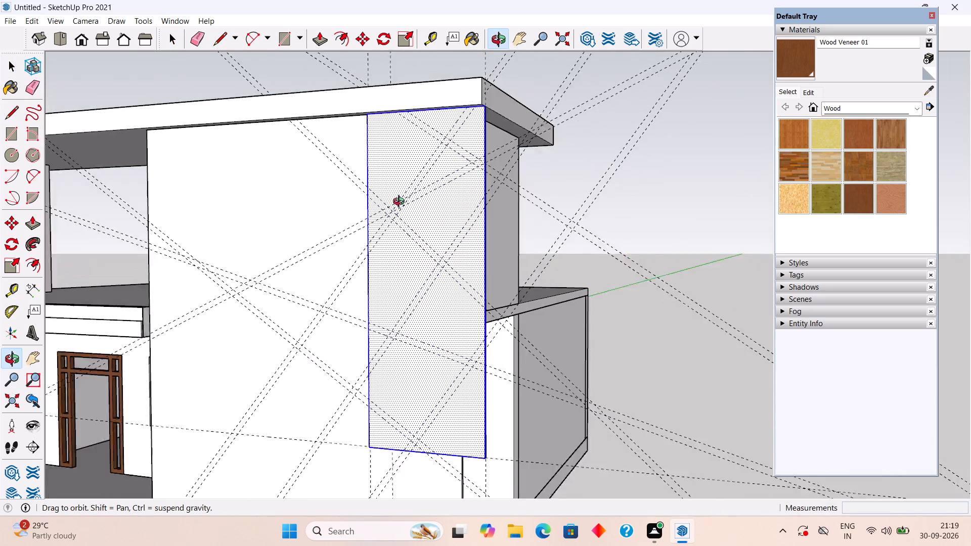
pyautogui.moveTo(401, 203); pyautogui.dragTo(135, 234, button='middle')
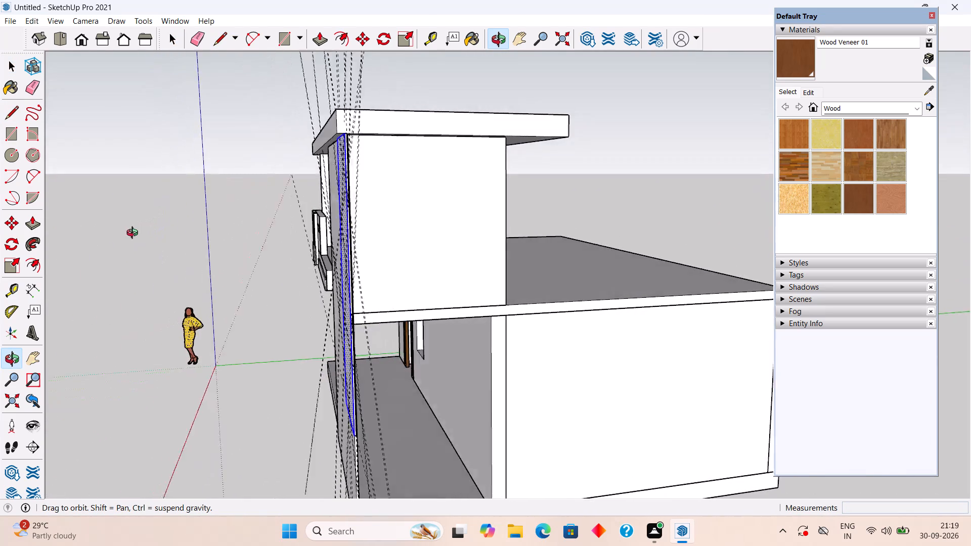
pyautogui.moveTo(135, 234); pyautogui.dragTo(625, 282, button='middle')
pyautogui.tripleClick(582, 264)
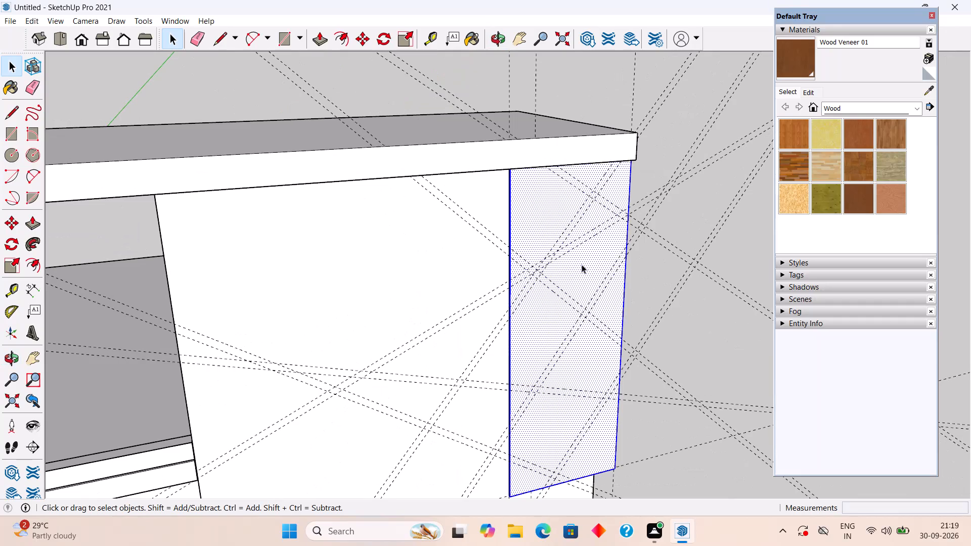
pyautogui.doubleClick(582, 264)
pyautogui.rightClick(580, 261)
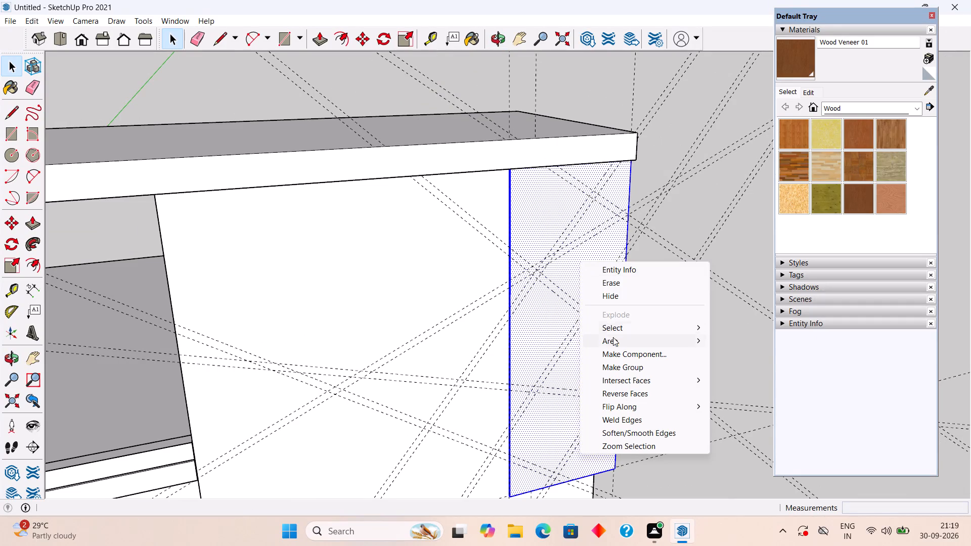
pyautogui.click(627, 370)
pyautogui.tripleClick(593, 301)
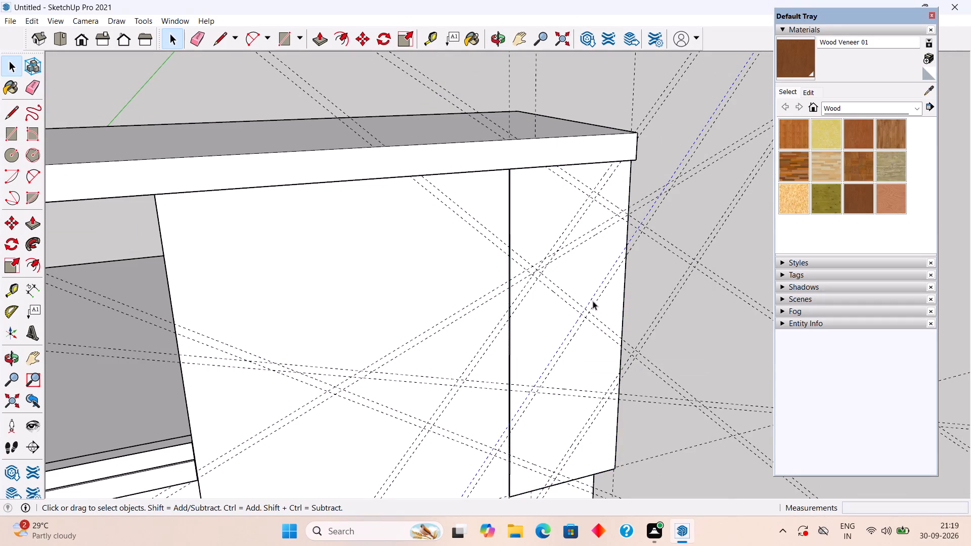
# Inside the panel group, trace the outer steep guide about 1' 7" down from the top edge, and the upper falling guide to the side edge.
pyautogui.doubleClick(603, 311)
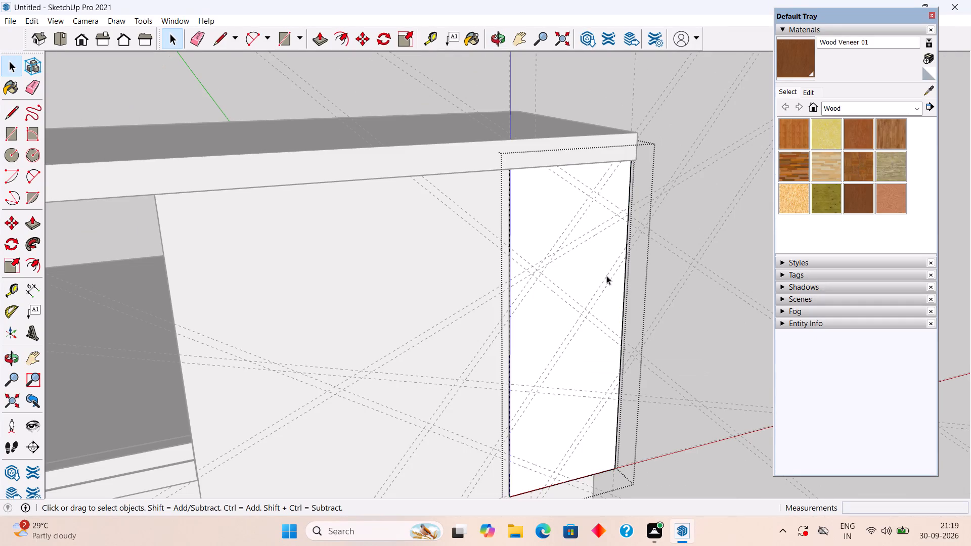
pyautogui.scroll(3, 596, 166)
pyautogui.moveTo(631, 149); pyautogui.dragTo(603, 0, button='middle')
pyautogui.scroll(5, 589, 115)
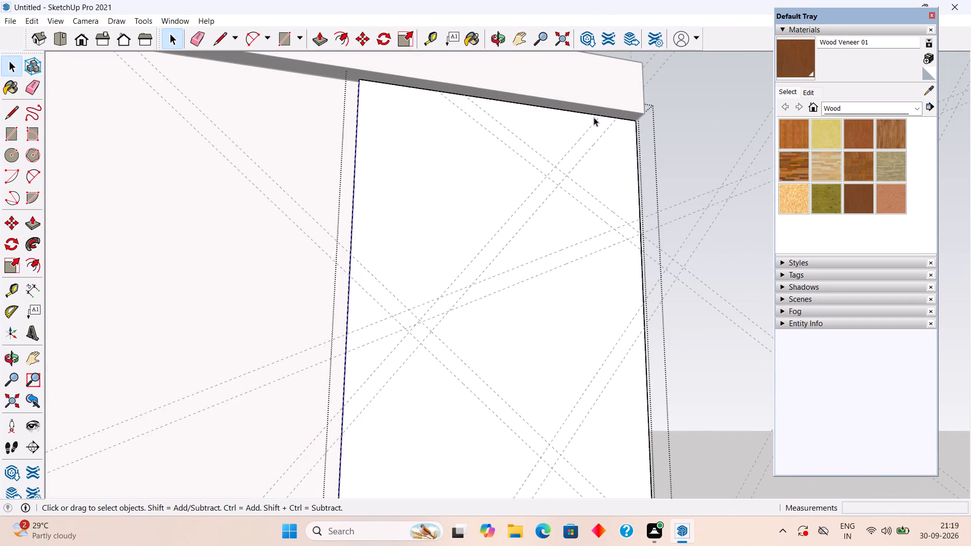
pyautogui.scroll(8, 596, 123)
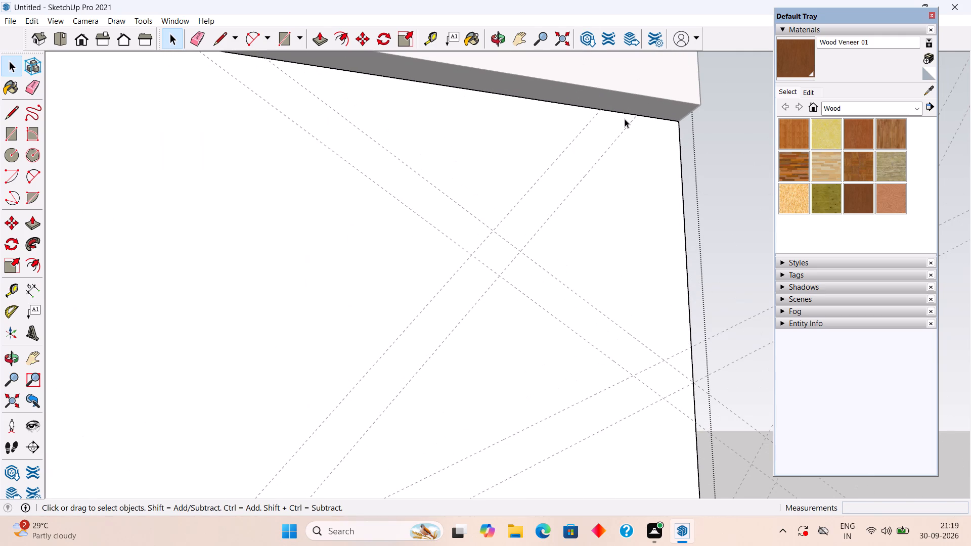
pyautogui.press('l')
pyautogui.click(636, 116)
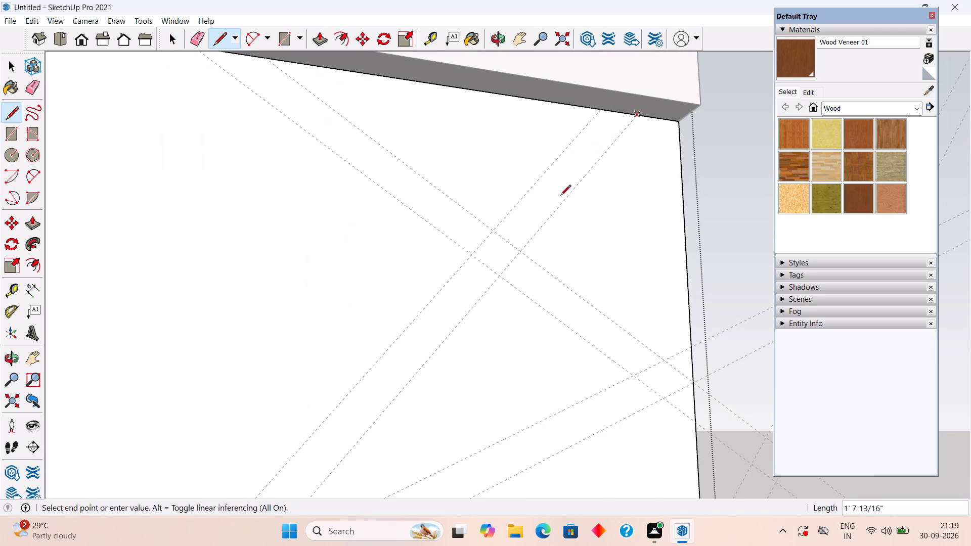
pyautogui.click(520, 250)
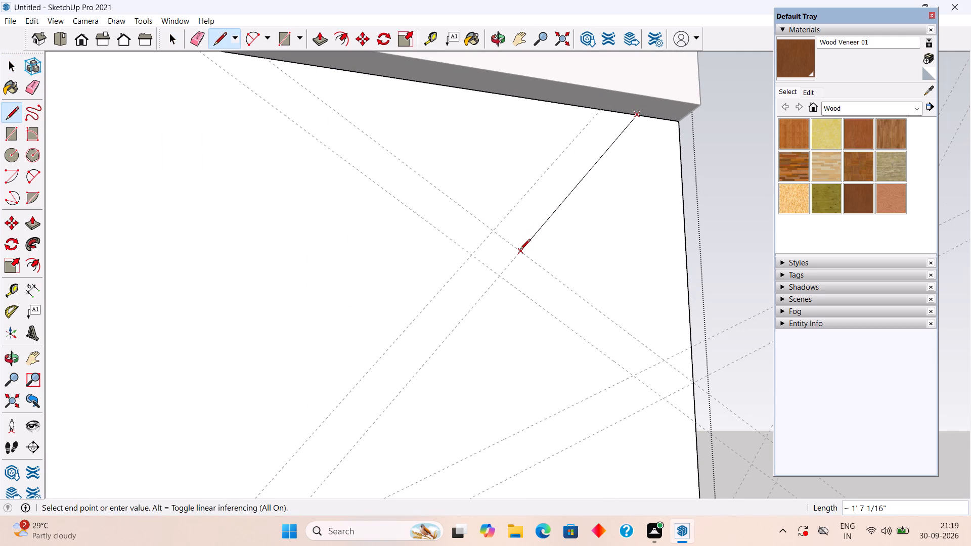
pyautogui.click(521, 255)
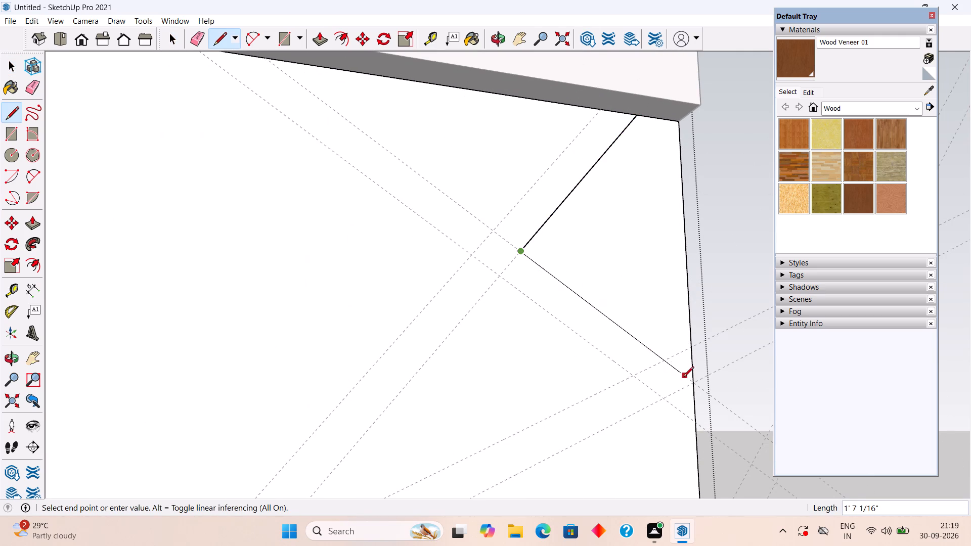
pyautogui.click(694, 381)
pyautogui.press('space')
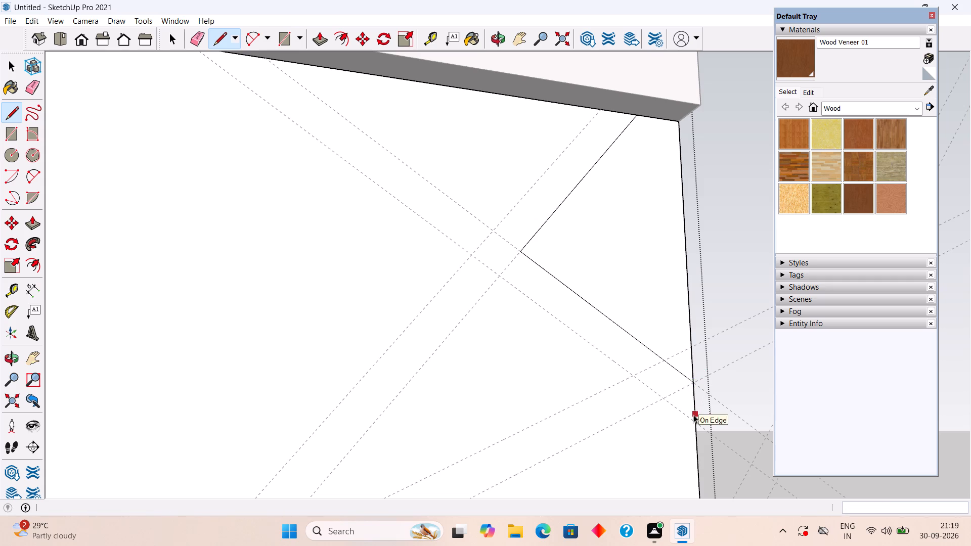
# Trace the inner steep guide from the panel's top edge to the upper falling guide, and that falling guide back up to the top edge.
pyautogui.press('l')
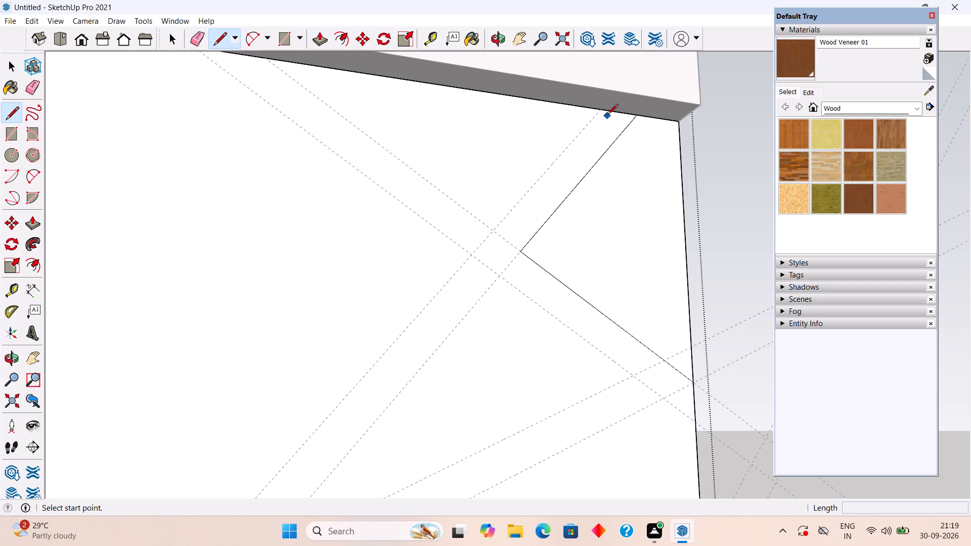
pyautogui.click(605, 109)
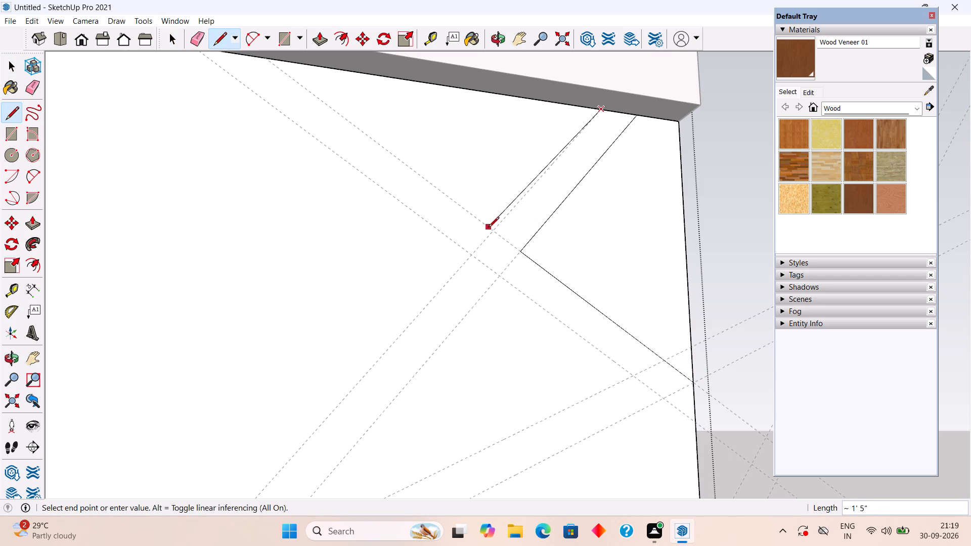
pyautogui.click(491, 234)
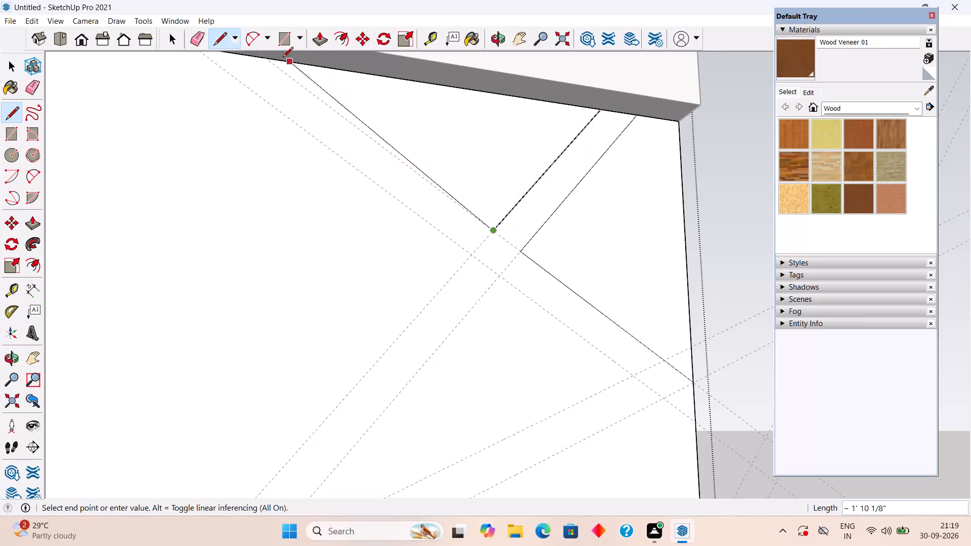
pyautogui.click(265, 61)
pyautogui.press('space')
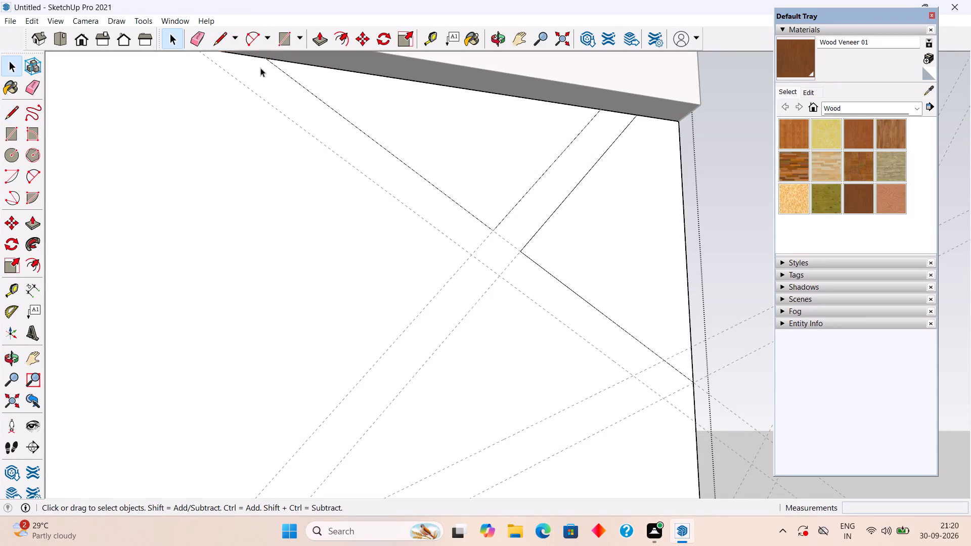
# Draw the topmost falling strip's lower line along its guide, from the panel's top edge through the steep guide's crossing to the side edge.
pyautogui.moveTo(255, 88); pyautogui.dragTo(288, 183, button='middle')
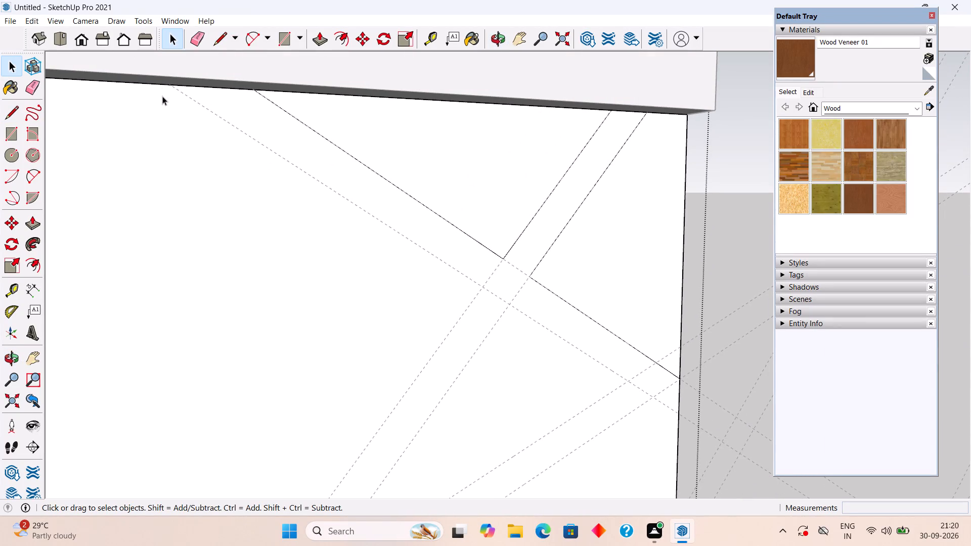
pyautogui.press('l')
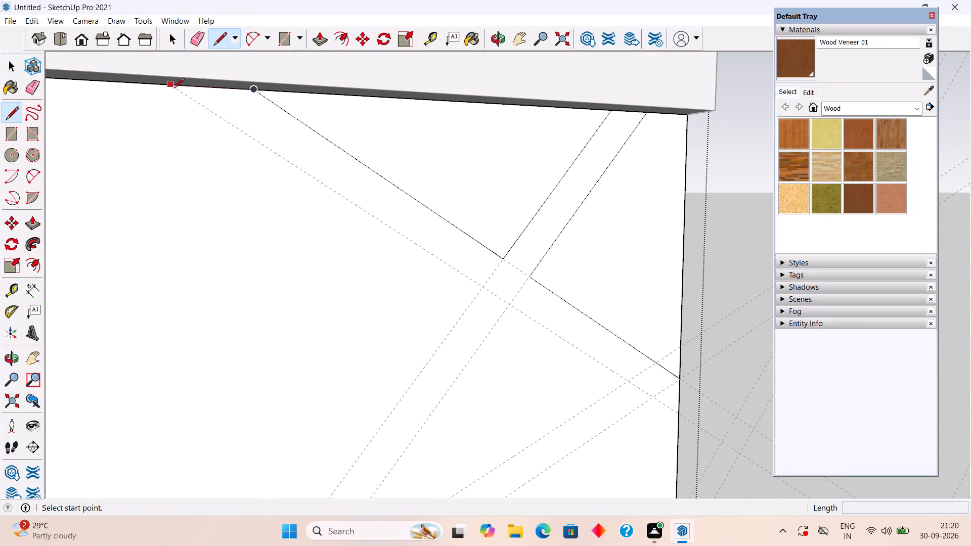
pyautogui.click(174, 89)
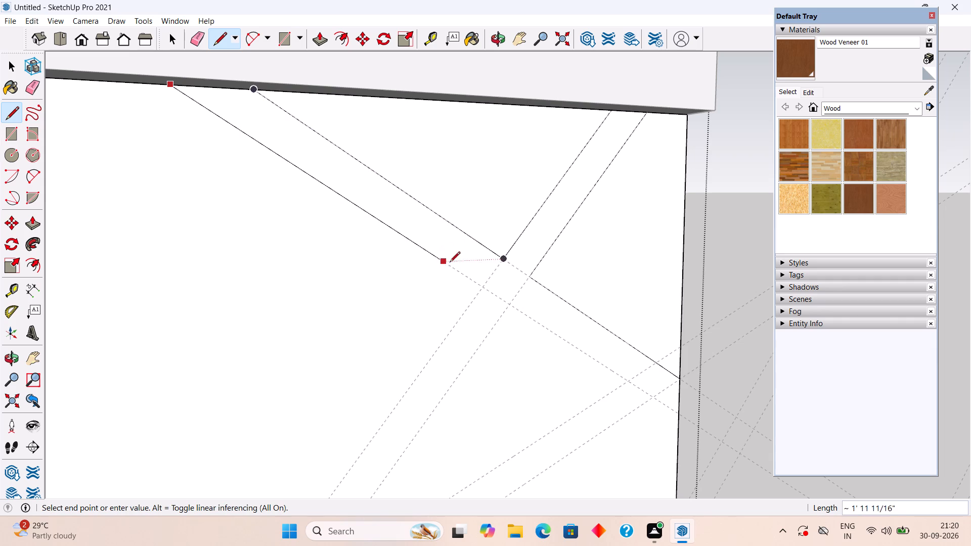
pyautogui.click(481, 284)
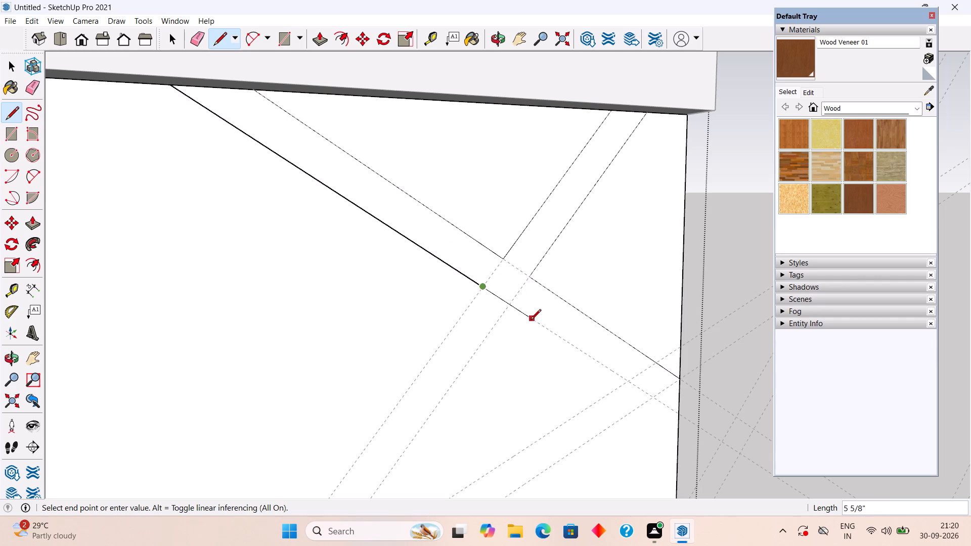
pyautogui.scroll(-12, 458, 329)
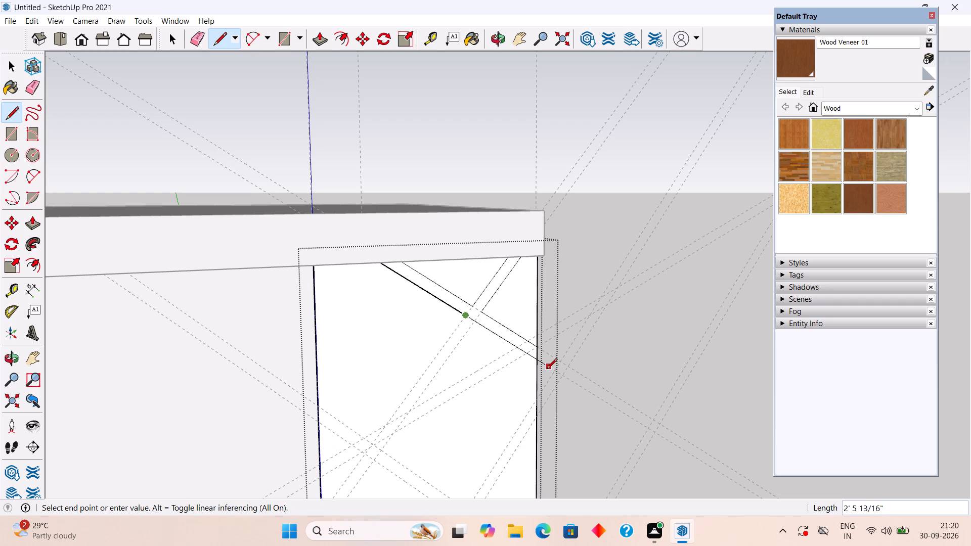
pyautogui.click(535, 363)
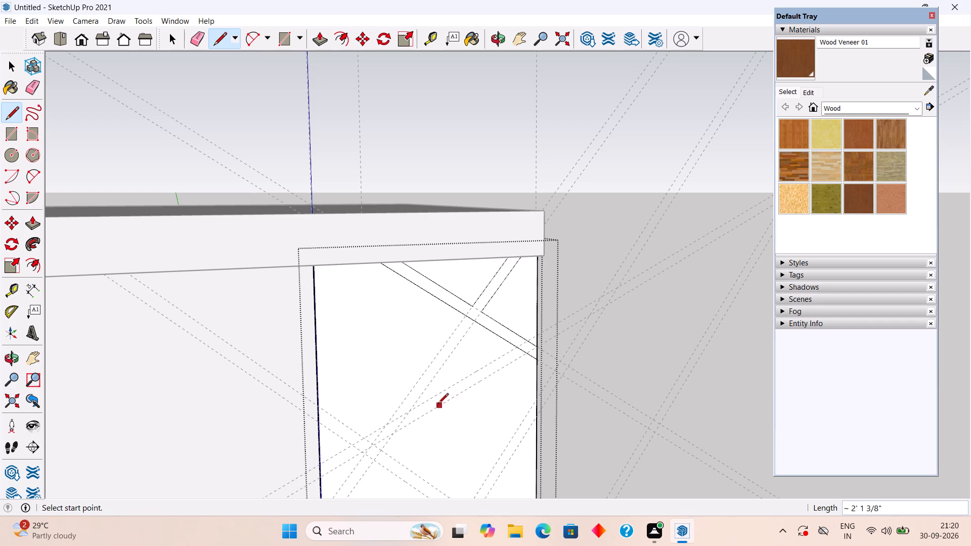
# Draw two lines about 6' 8" long across the panel, side edge to side edge, along the middle pair of falling guides.
pyautogui.click(320, 406)
pyautogui.scroll(-20, 320, 400)
pyautogui.scroll(-4, 320, 400)
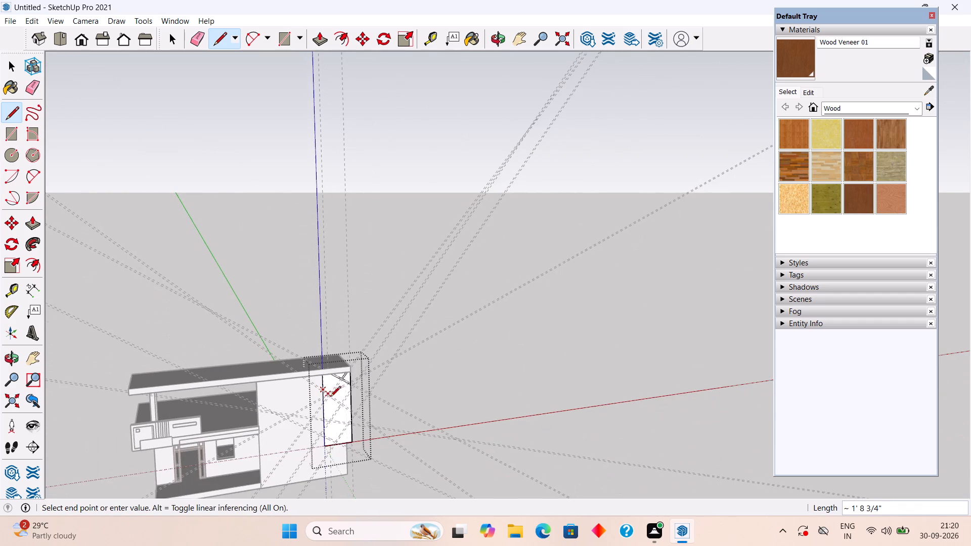
pyautogui.scroll(20, 369, 444)
pyautogui.scroll(3, 369, 444)
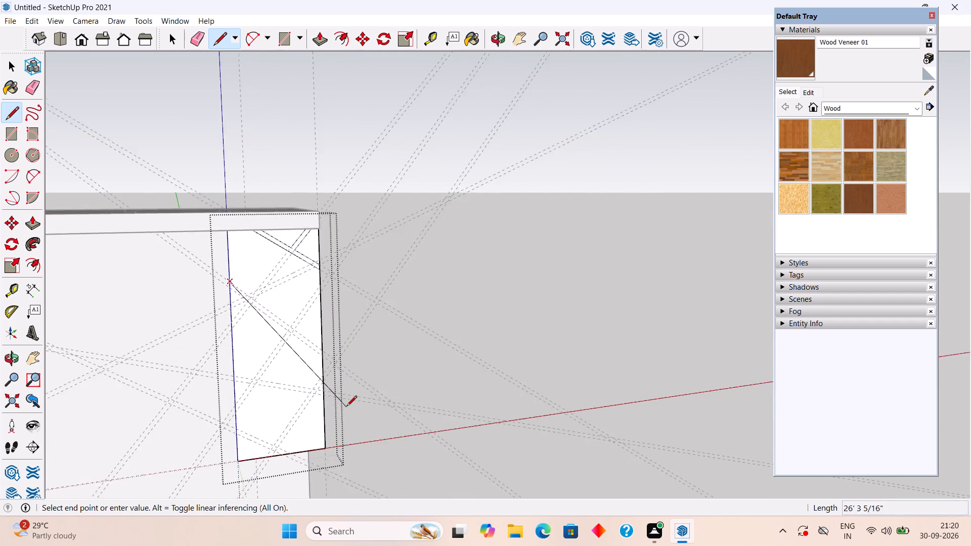
pyautogui.scroll(6, 346, 407)
pyautogui.click(322, 338)
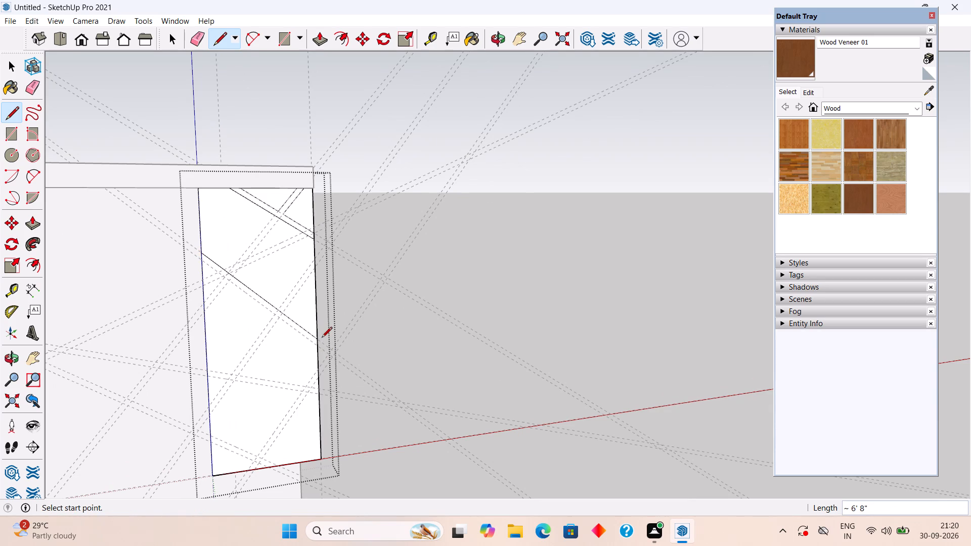
pyautogui.click(203, 261)
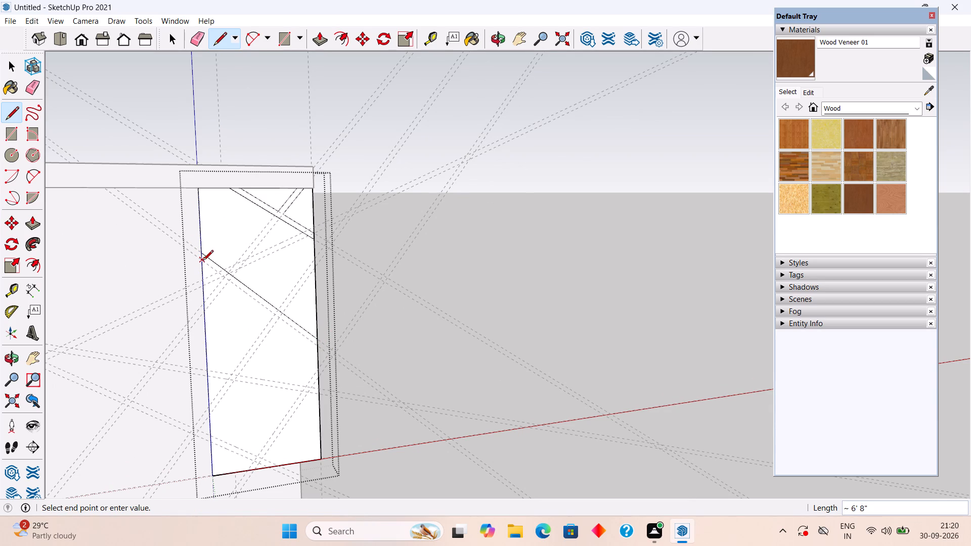
pyautogui.click(314, 347)
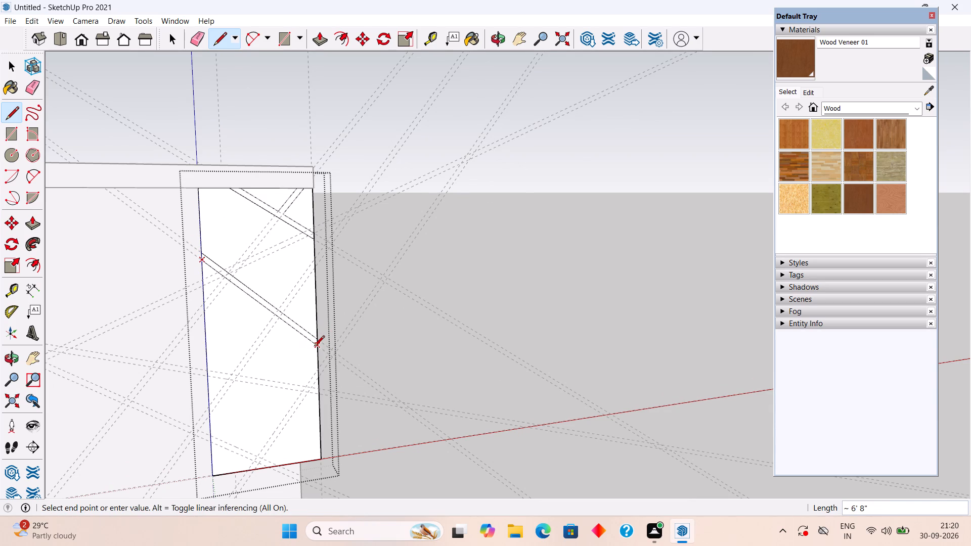
# Draw lines about 3' 6" and 3' long along the lowest pair of falling guides, from the panel's side edge to its bottom edge.
pyautogui.click(211, 435)
pyautogui.click(278, 467)
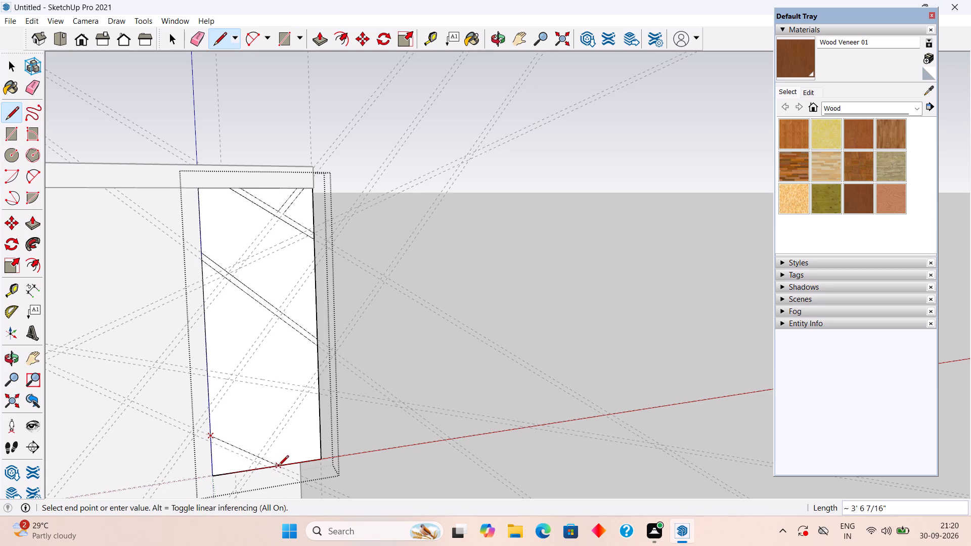
pyautogui.click(212, 443)
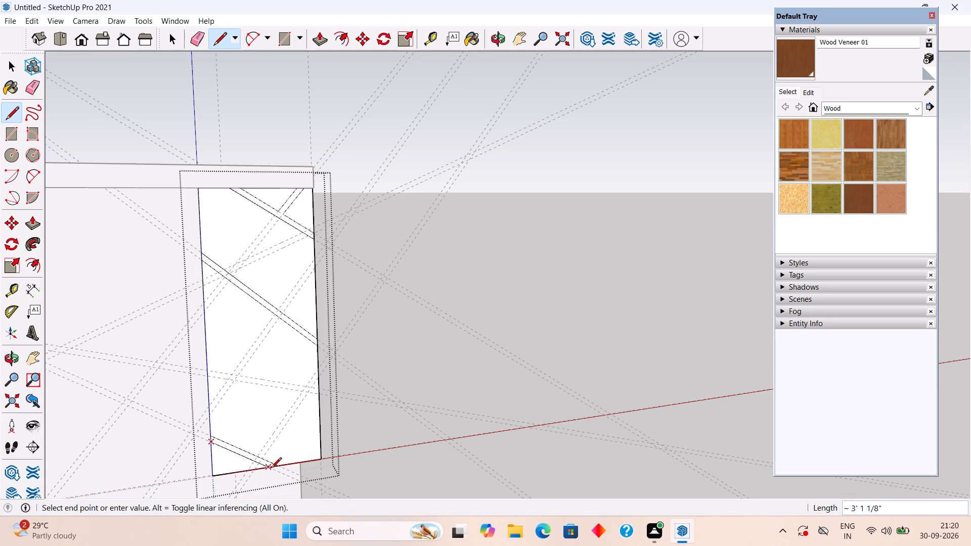
pyautogui.click(271, 469)
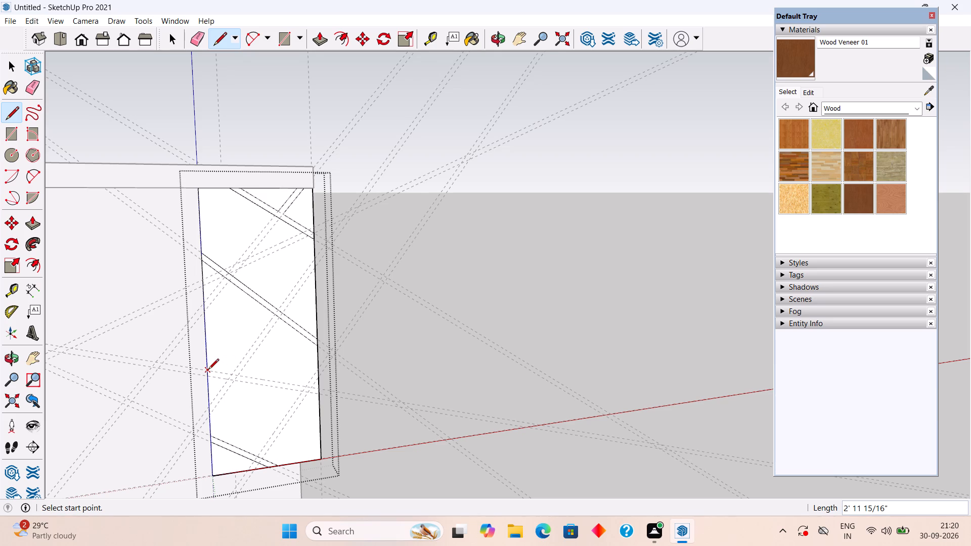
# Draw a 5' 2 1/2" line across the panel along the upper of the two nearly horizontal guides.
pyautogui.click(208, 370)
pyautogui.click(320, 387)
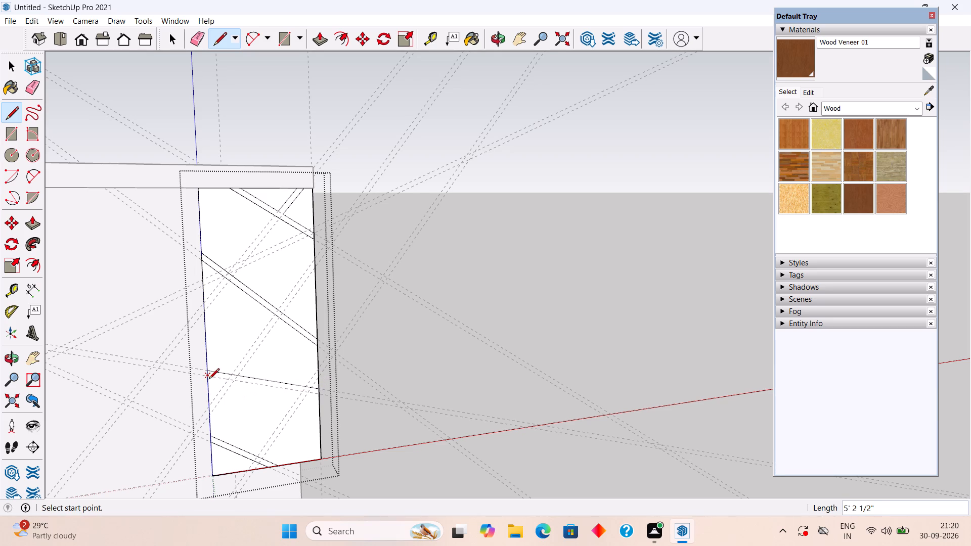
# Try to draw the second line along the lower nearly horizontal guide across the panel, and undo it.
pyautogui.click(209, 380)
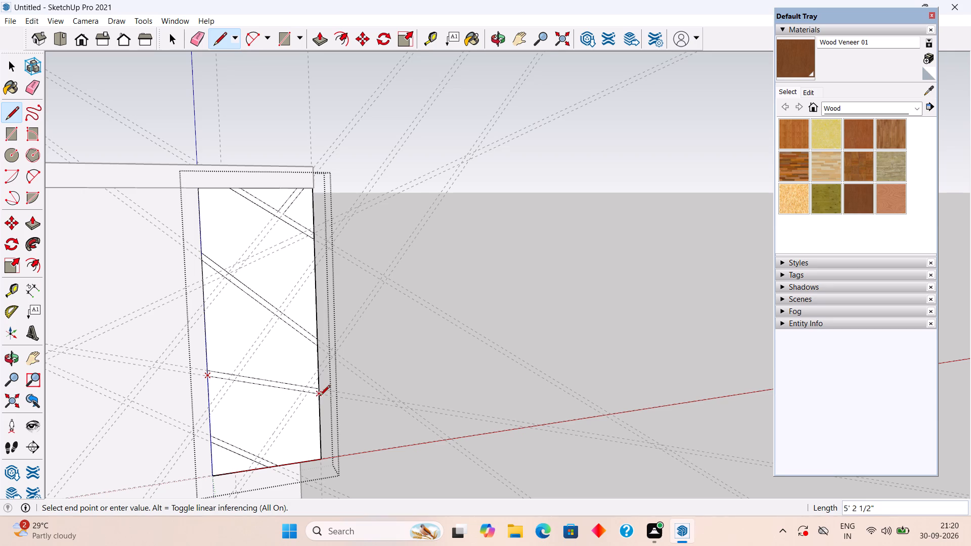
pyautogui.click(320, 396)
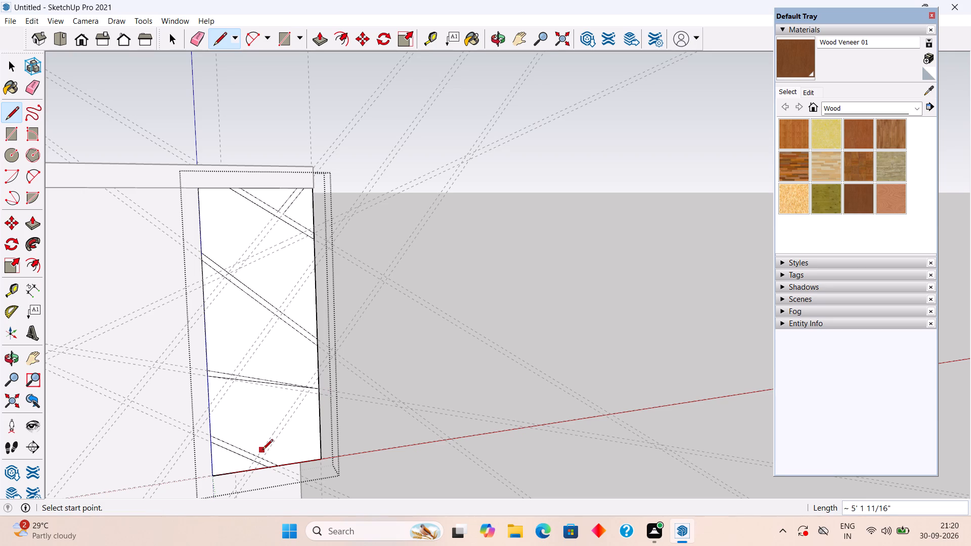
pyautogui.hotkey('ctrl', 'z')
# Draw a 5' 2 1/2" line across the panel along the lower of the two nearly horizontal guides.
pyautogui.click(208, 378)
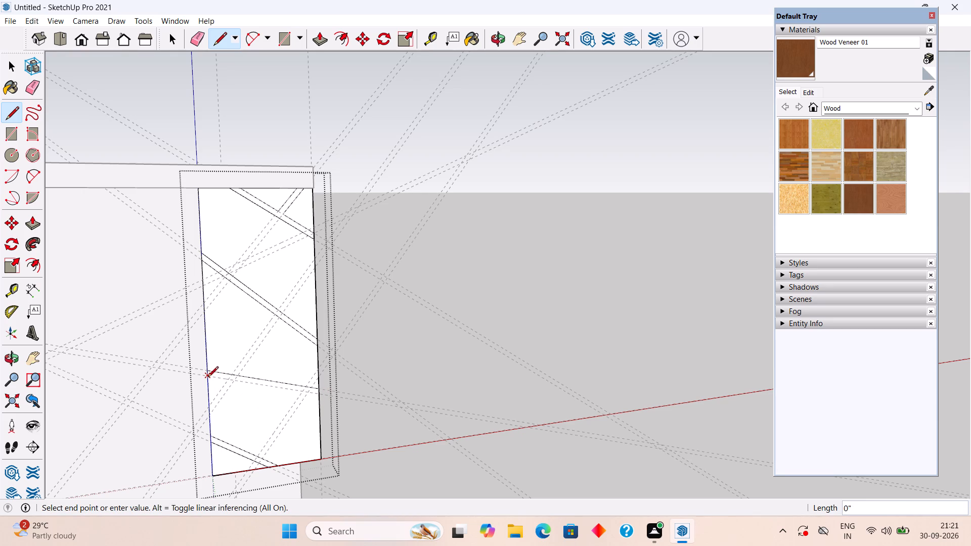
pyautogui.scroll(10, 321, 390)
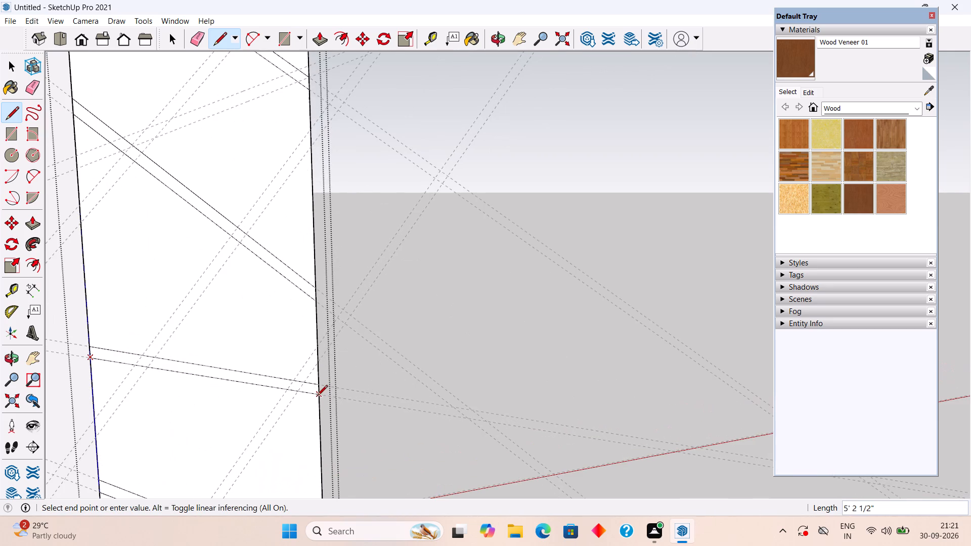
pyautogui.click(317, 396)
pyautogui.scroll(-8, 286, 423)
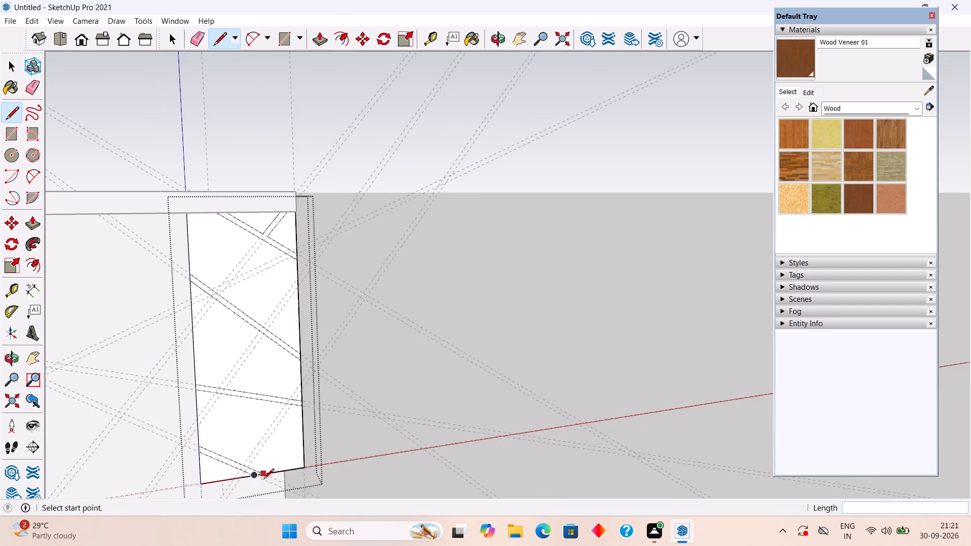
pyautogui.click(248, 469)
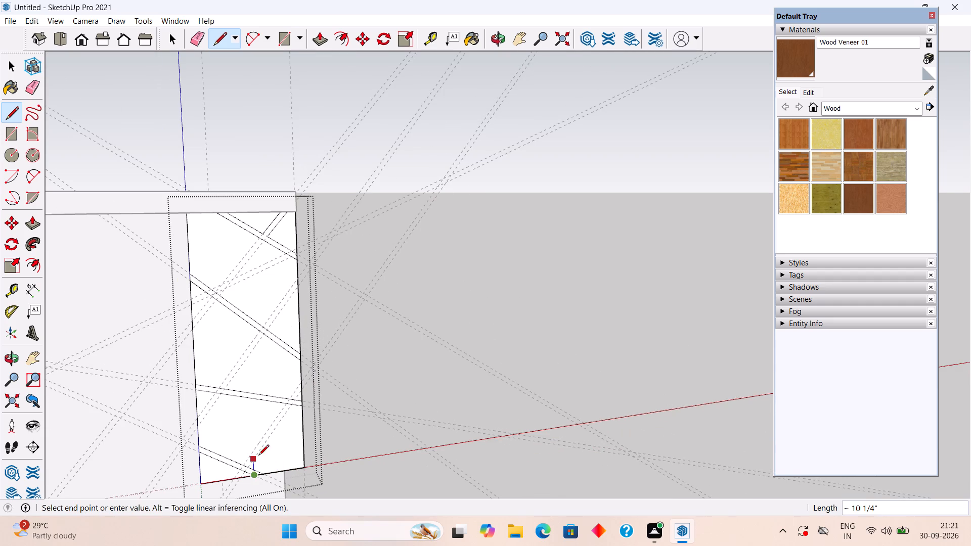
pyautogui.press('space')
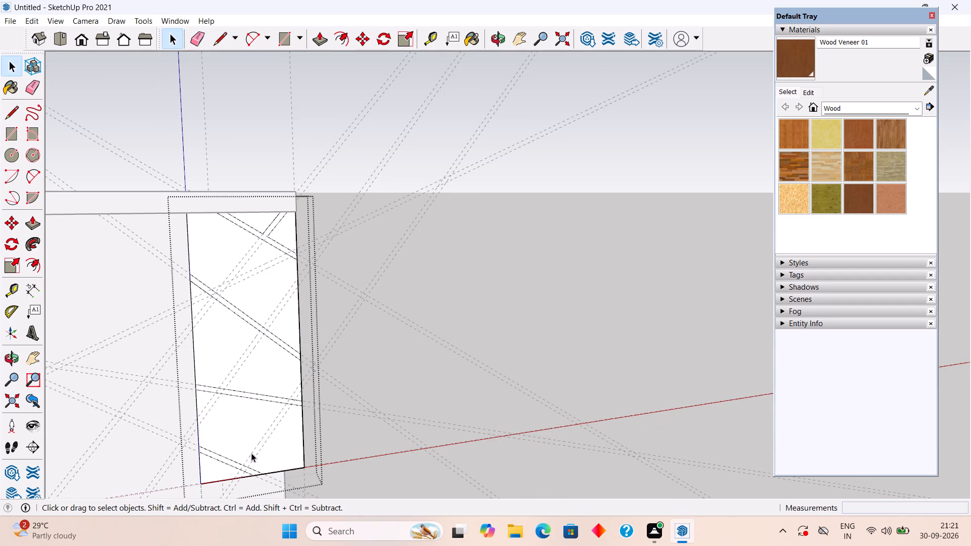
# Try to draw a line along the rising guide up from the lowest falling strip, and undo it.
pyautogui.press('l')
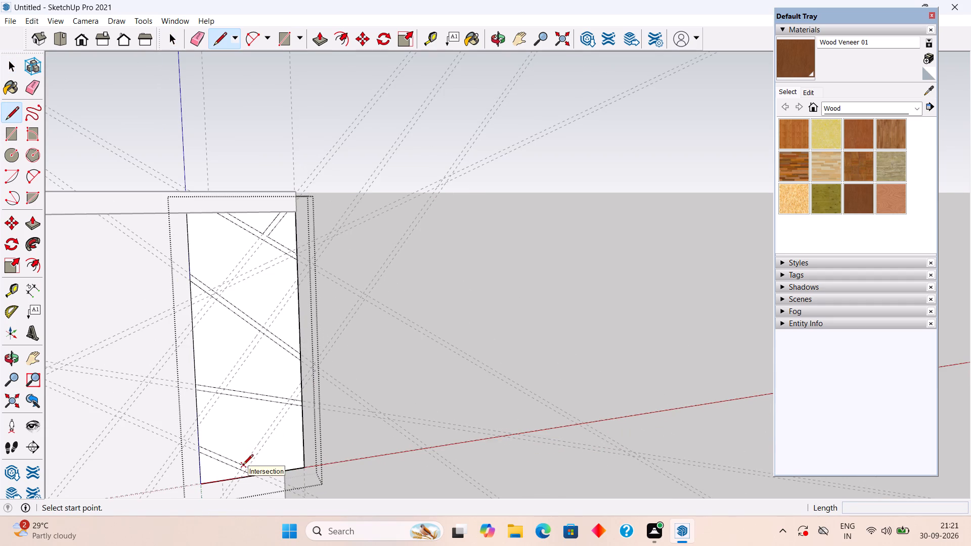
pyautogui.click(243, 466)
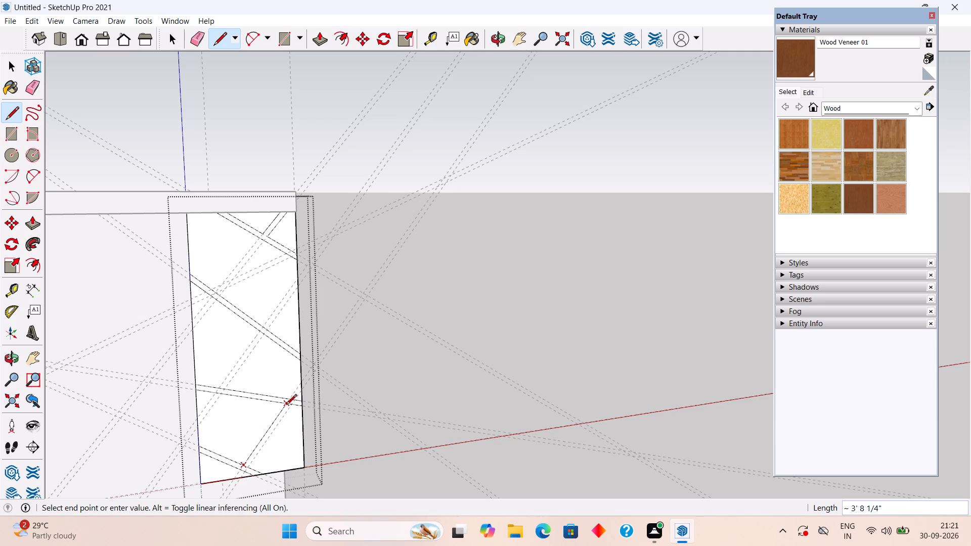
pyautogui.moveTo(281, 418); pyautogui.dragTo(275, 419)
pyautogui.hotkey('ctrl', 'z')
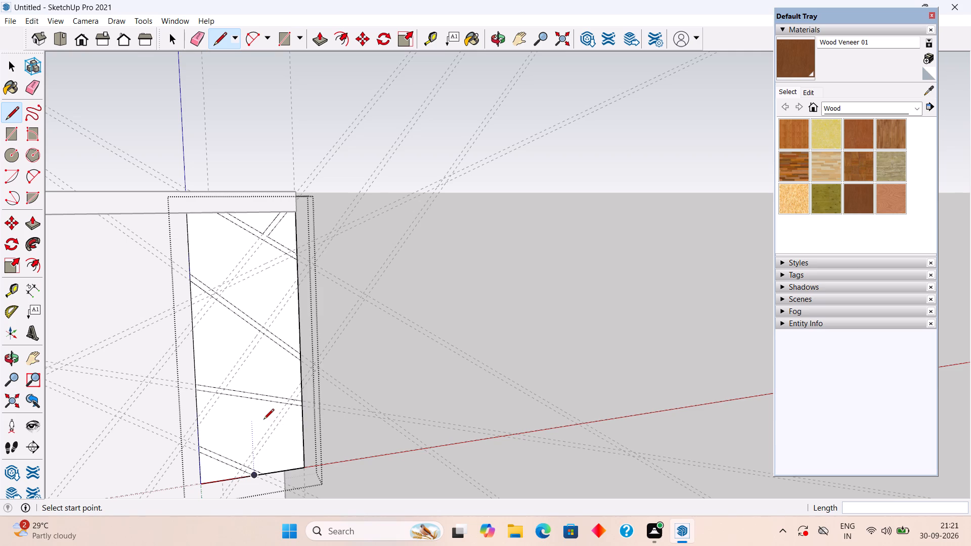
# Draw lines about 3' 8 1/4" and 3' 9 3/16" along the lowest rising guide pair, between the lowest falling strip and the nearly horizontal strip.
pyautogui.scroll(6, 263, 420)
pyautogui.scroll(-3, 274, 412)
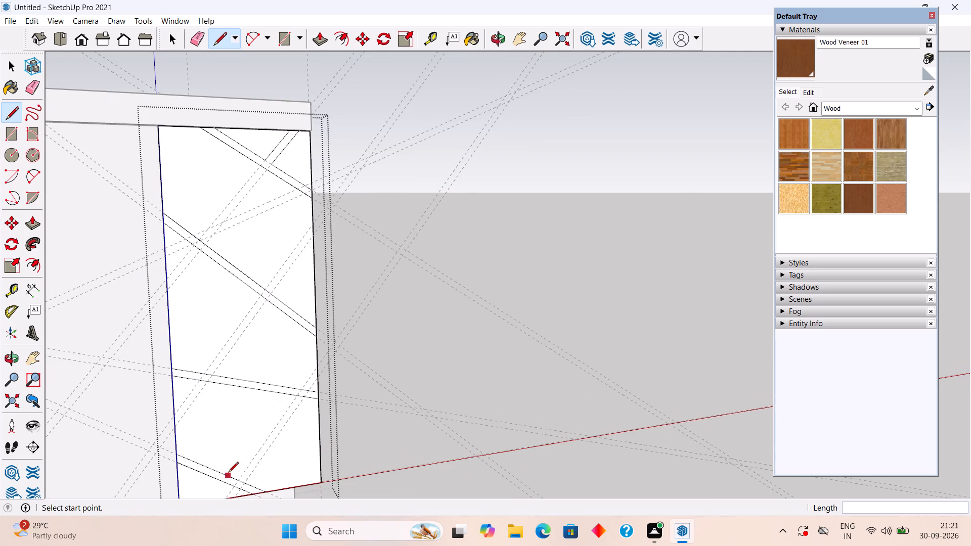
pyautogui.click(240, 481)
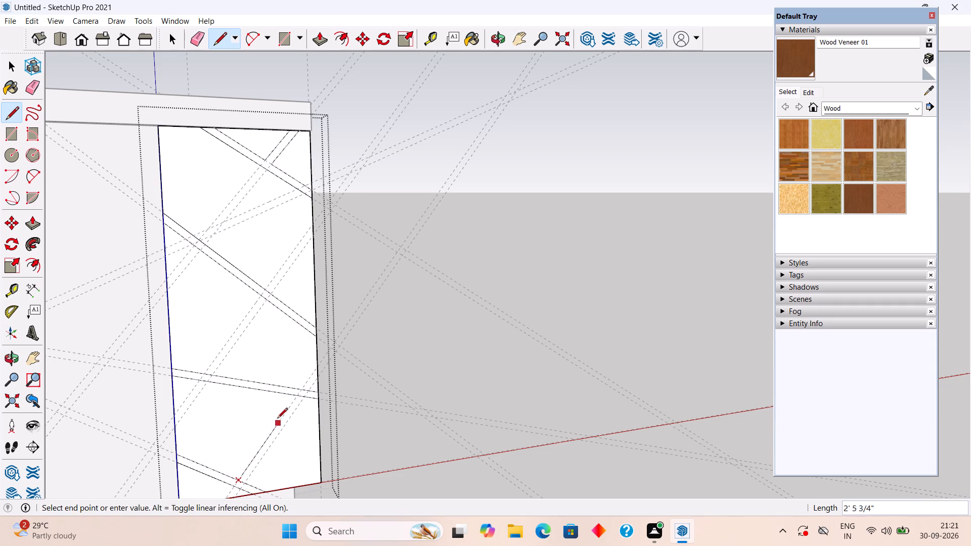
pyautogui.click(295, 397)
pyautogui.click(249, 481)
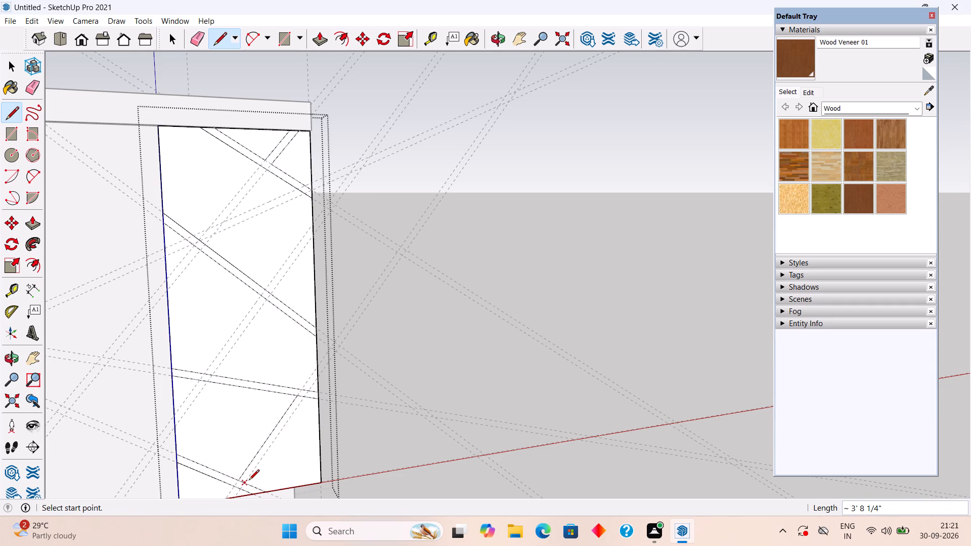
pyautogui.scroll(9, 300, 422)
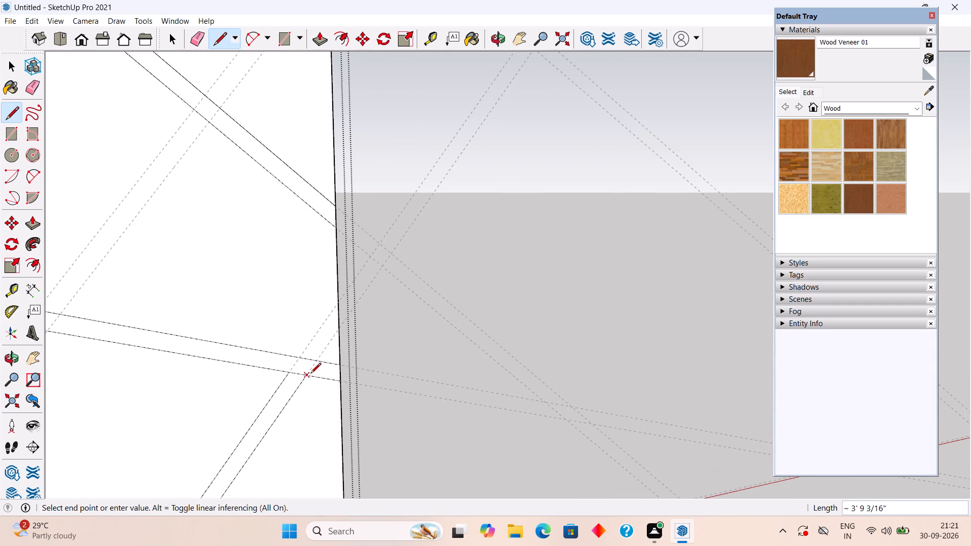
pyautogui.click(311, 374)
# Draw lines about 3' 4 1/2" and 3' 3 1/4" along the middle rising guide pair, from the nearly horizontal strip to the middle falling strip.
pyautogui.scroll(-11, 270, 367)
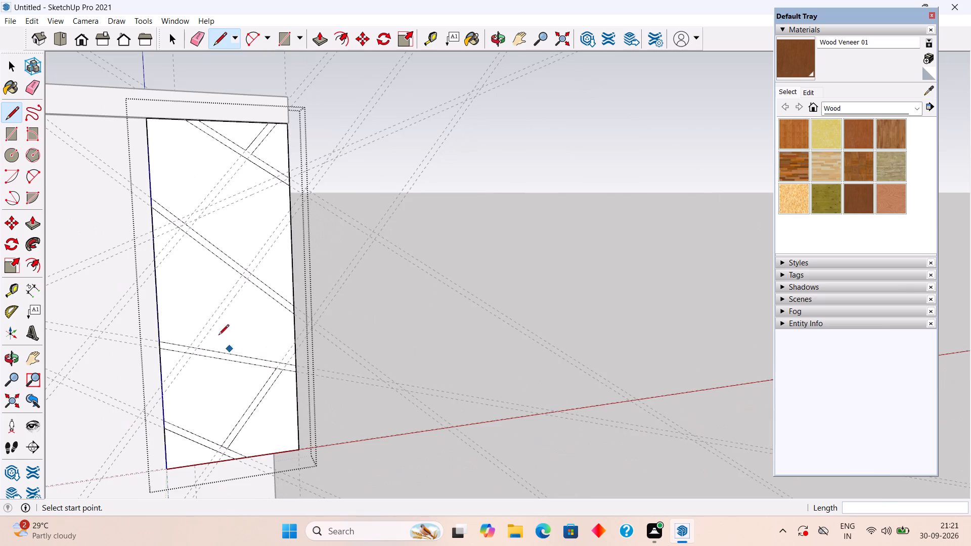
pyautogui.scroll(6, 192, 324)
pyautogui.click(189, 364)
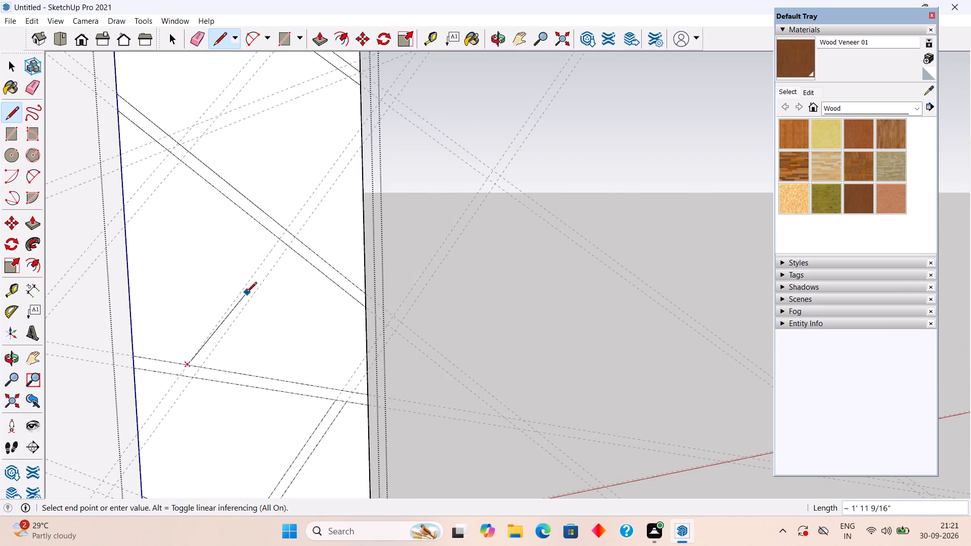
pyautogui.click(281, 241)
pyautogui.click(201, 367)
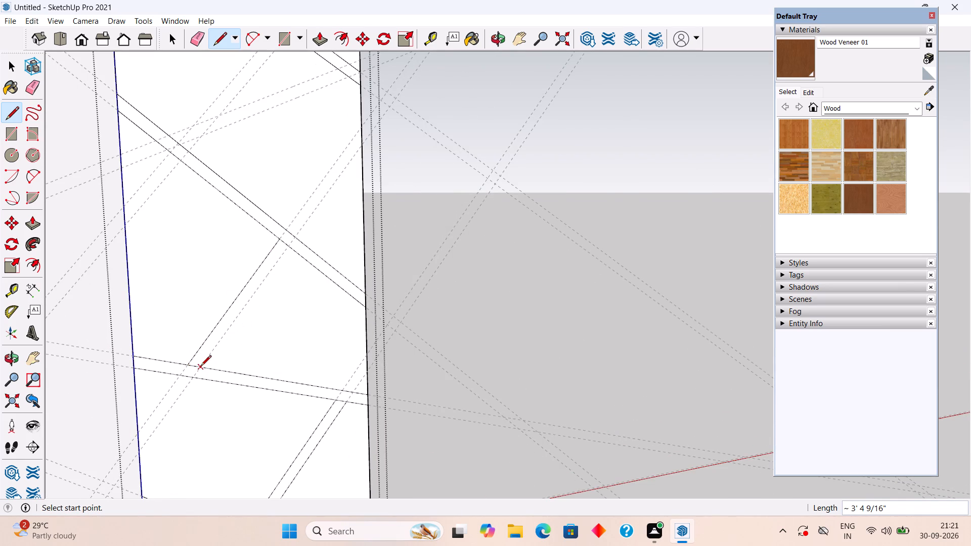
pyautogui.click(288, 250)
# Draw lines about 3' 11 1/16" and 3' 11 5/8" along the shallow rising guide pair, from the middle falling strip to the uppermost one.
pyautogui.scroll(-8, 288, 250)
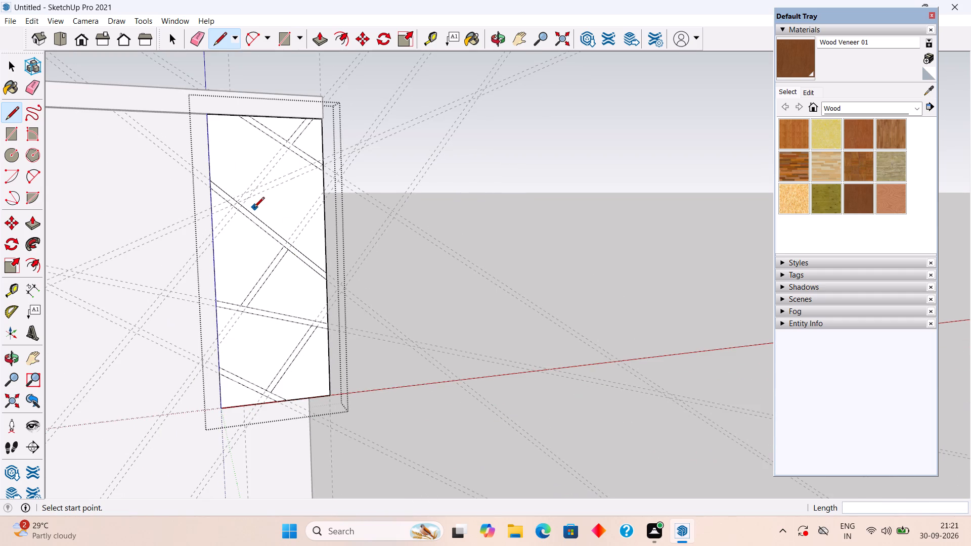
pyautogui.scroll(6, 243, 201)
pyautogui.click(225, 196)
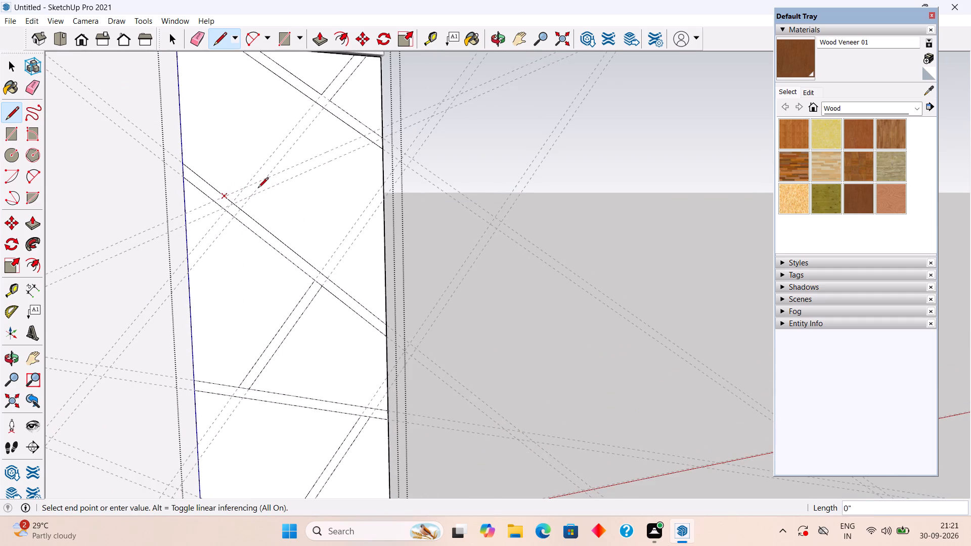
pyautogui.click(368, 134)
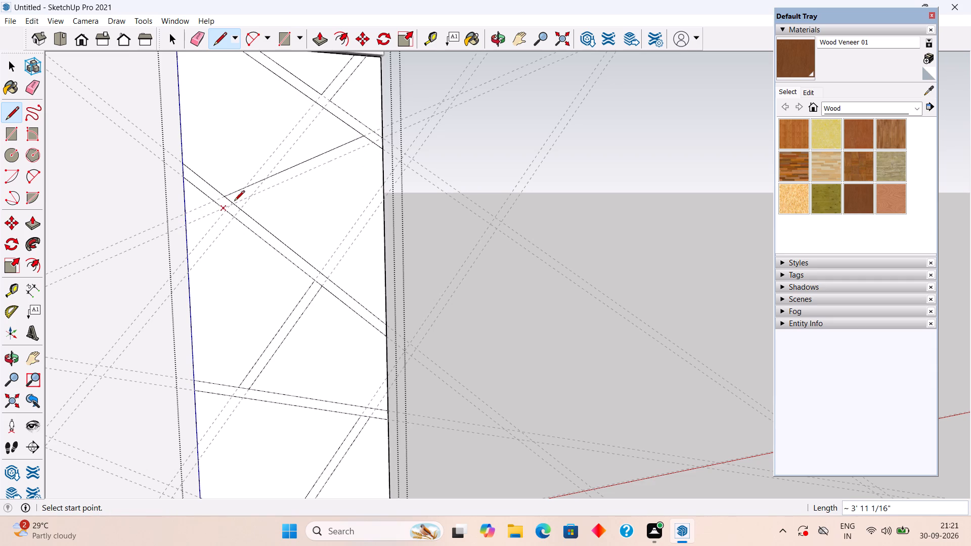
pyautogui.click(234, 205)
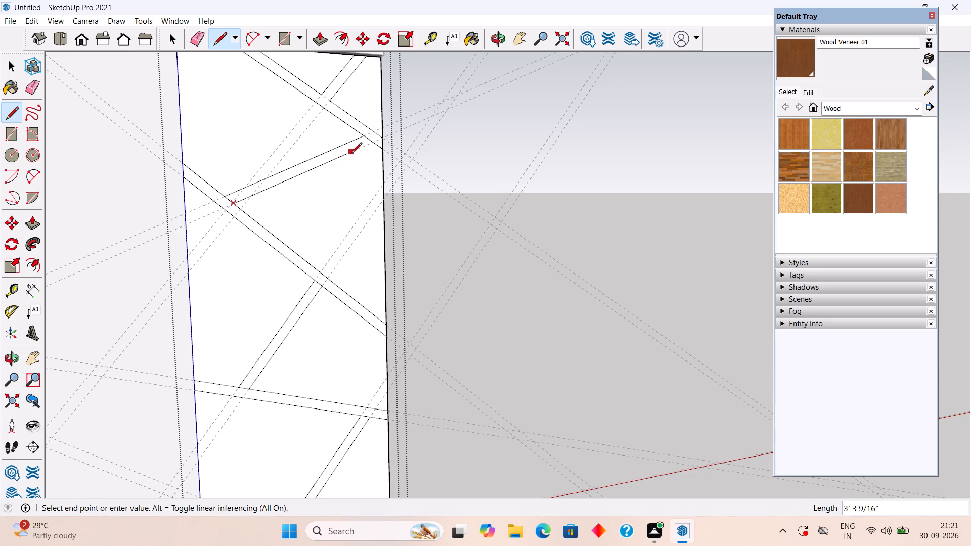
pyautogui.click(371, 144)
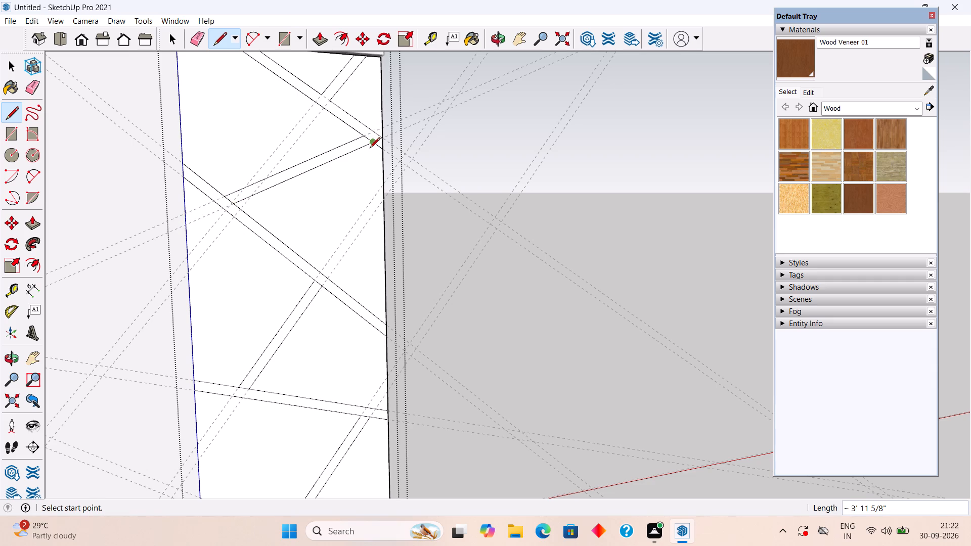
pyautogui.press('space')
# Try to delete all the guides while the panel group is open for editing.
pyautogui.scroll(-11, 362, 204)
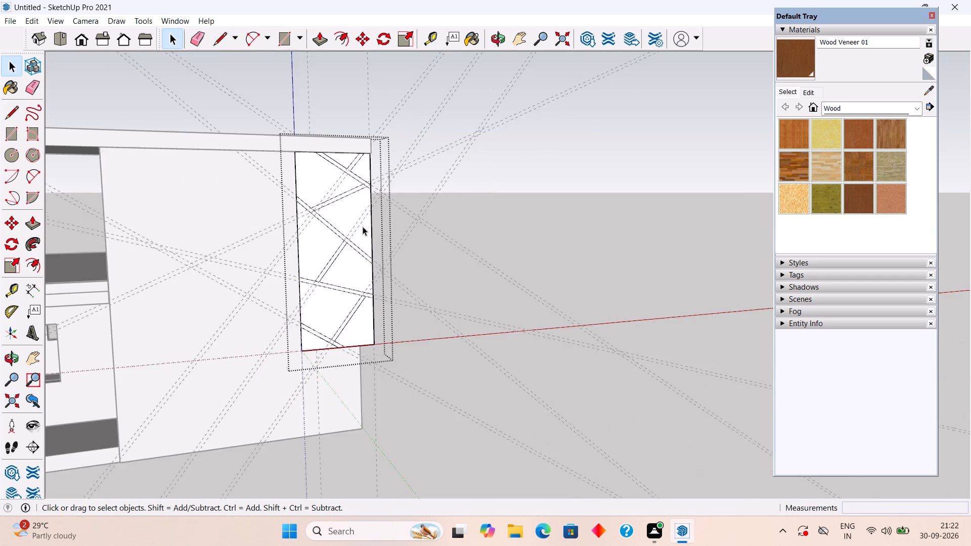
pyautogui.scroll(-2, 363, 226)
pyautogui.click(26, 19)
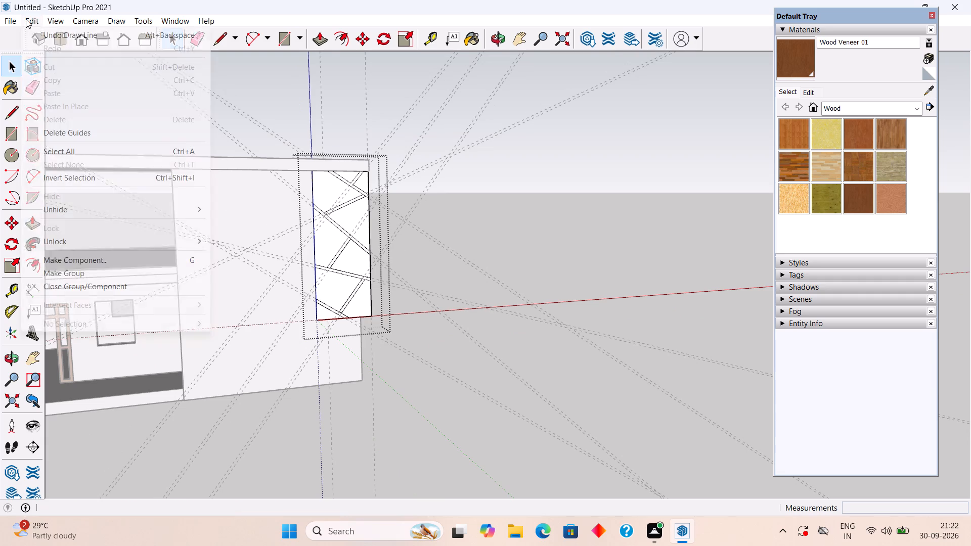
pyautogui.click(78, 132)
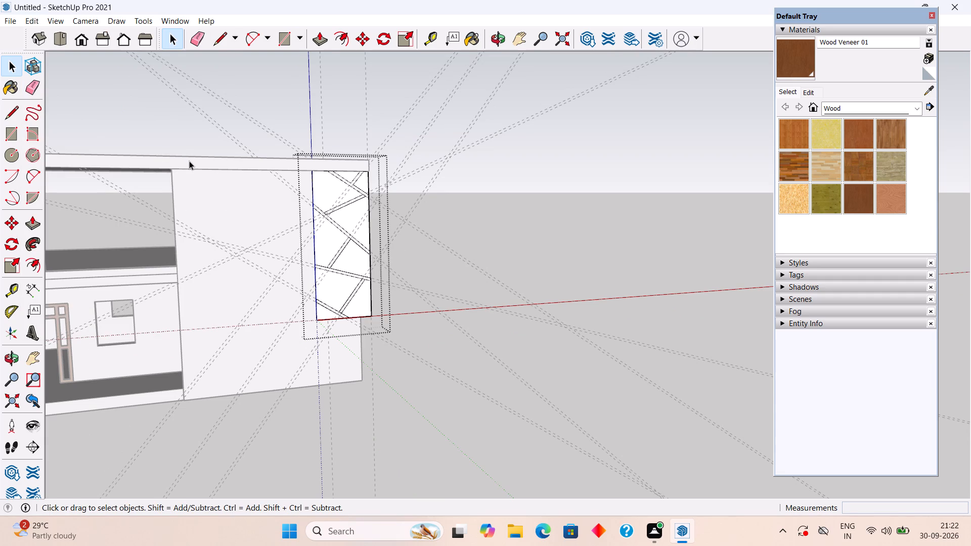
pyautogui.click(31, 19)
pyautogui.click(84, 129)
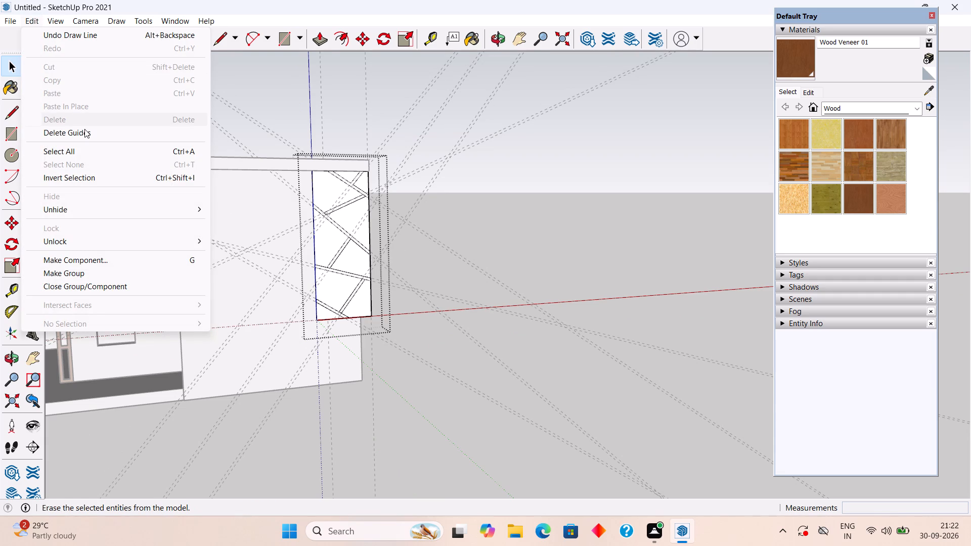
# Close the panel group and delete all the guides from the model.
pyautogui.scroll(-5, 156, 190)
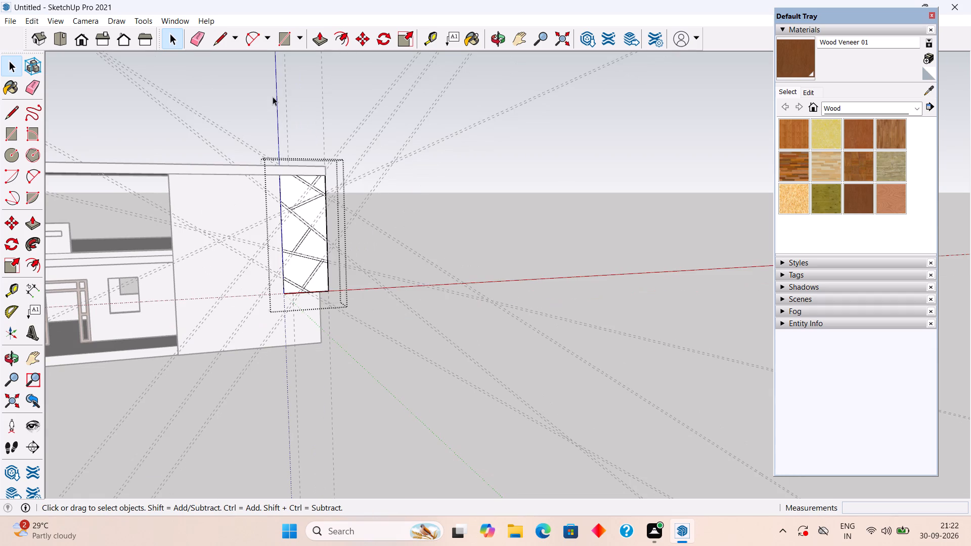
pyautogui.click(245, 103)
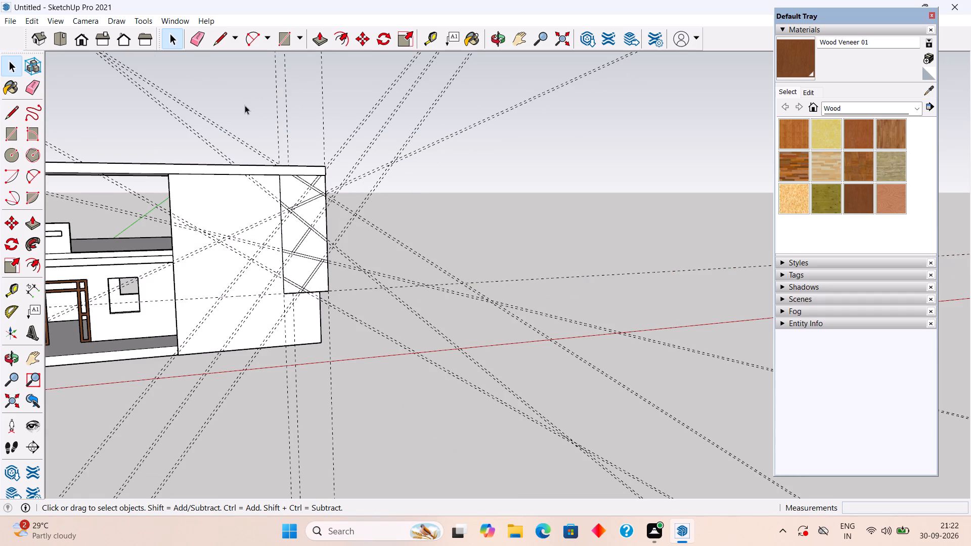
pyautogui.click(27, 17)
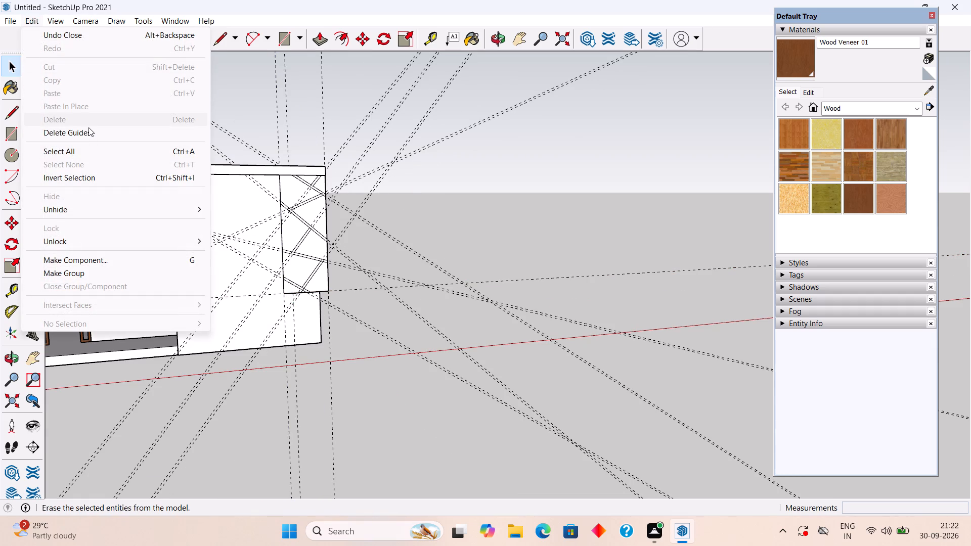
pyautogui.click(91, 132)
# Open the panel group and erase the short edges separating the shallow and middle rising strips from the uppermost and middle falling strips.
pyautogui.scroll(12, 309, 206)
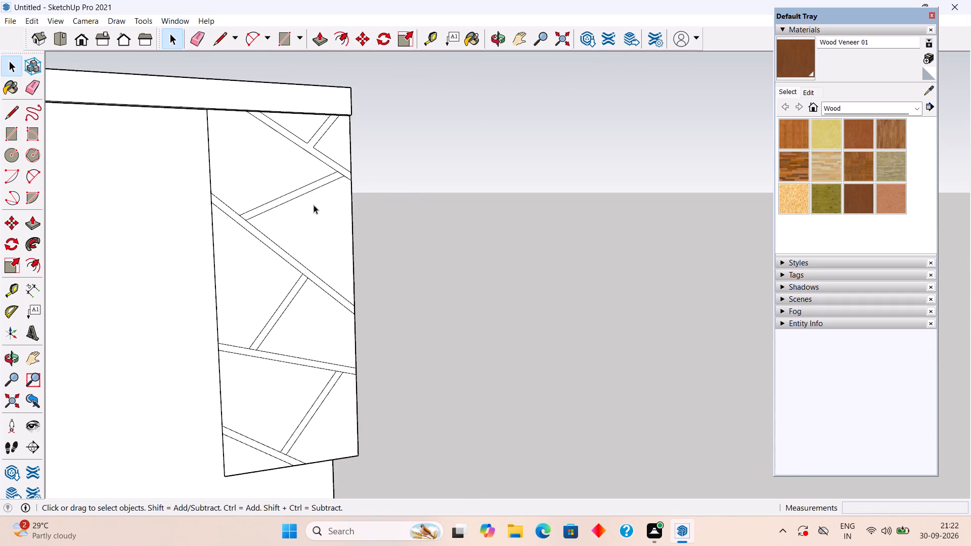
pyautogui.scroll(1, 314, 205)
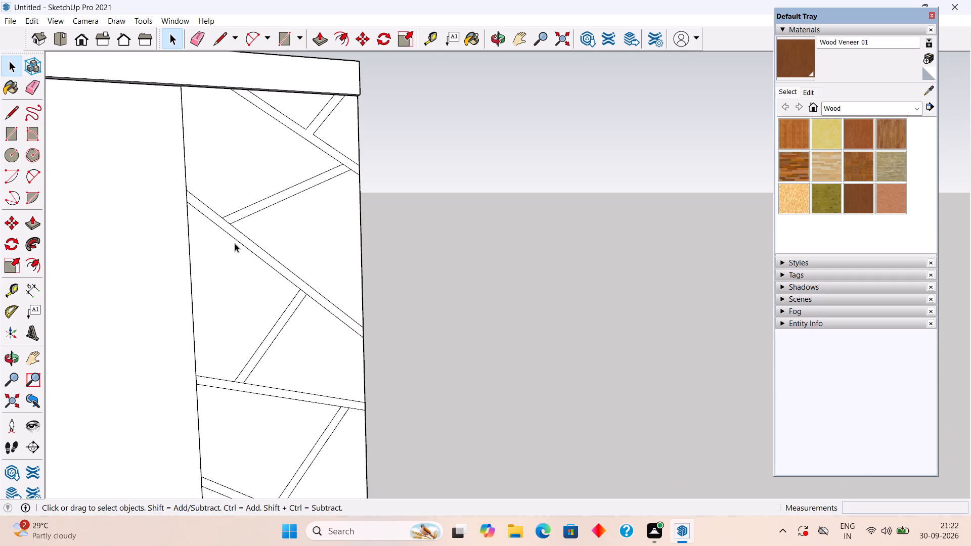
pyautogui.doubleClick(235, 247)
pyautogui.click(235, 241)
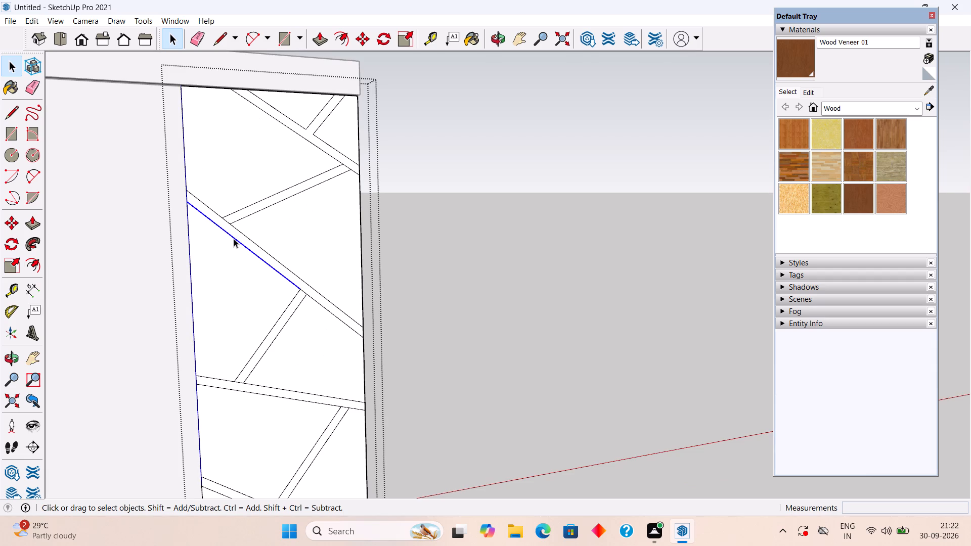
pyautogui.tripleClick(234, 265)
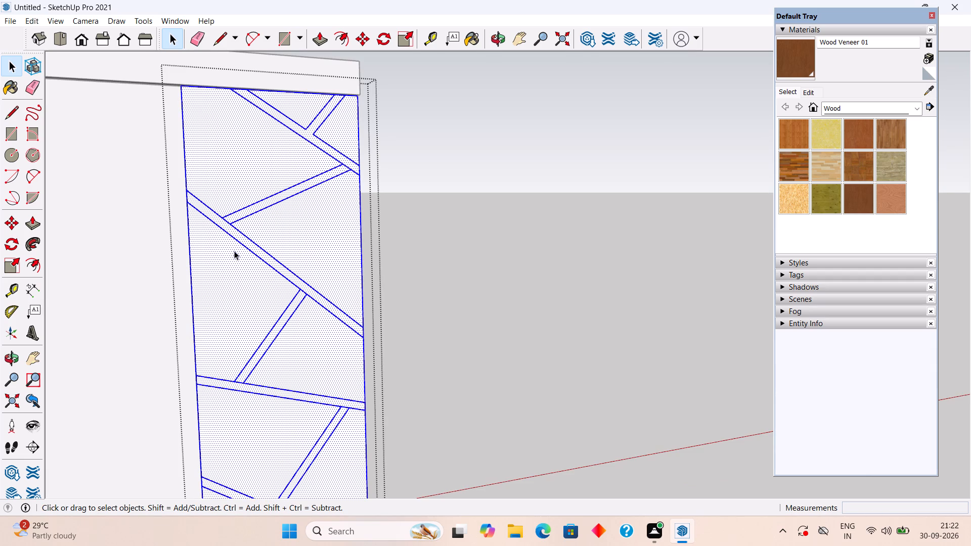
pyautogui.press('e')
pyautogui.click(229, 222)
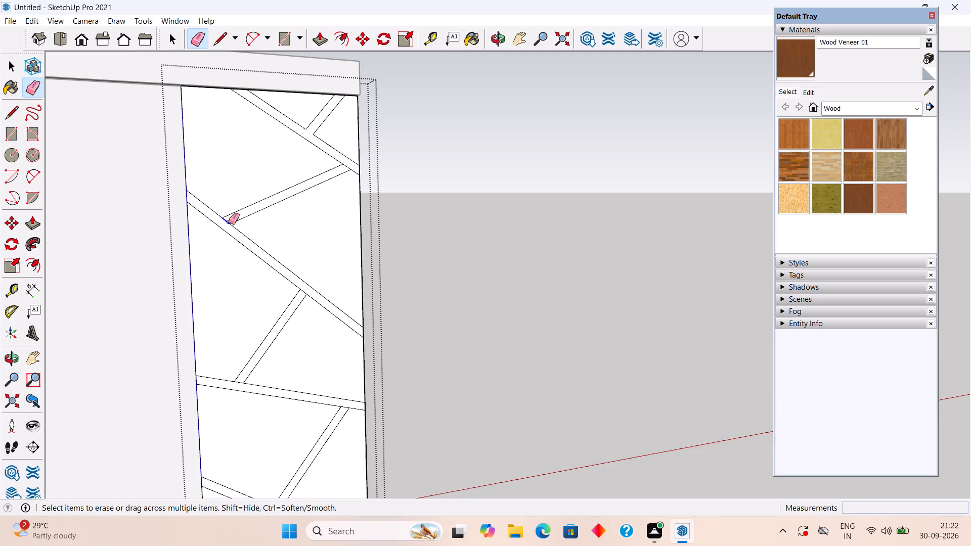
pyautogui.click(346, 166)
pyautogui.click(305, 292)
# Erase the short edges where the middle and lowest rising strips meet the nearly horizontal strip and the lowest falling strip.
pyautogui.click(240, 381)
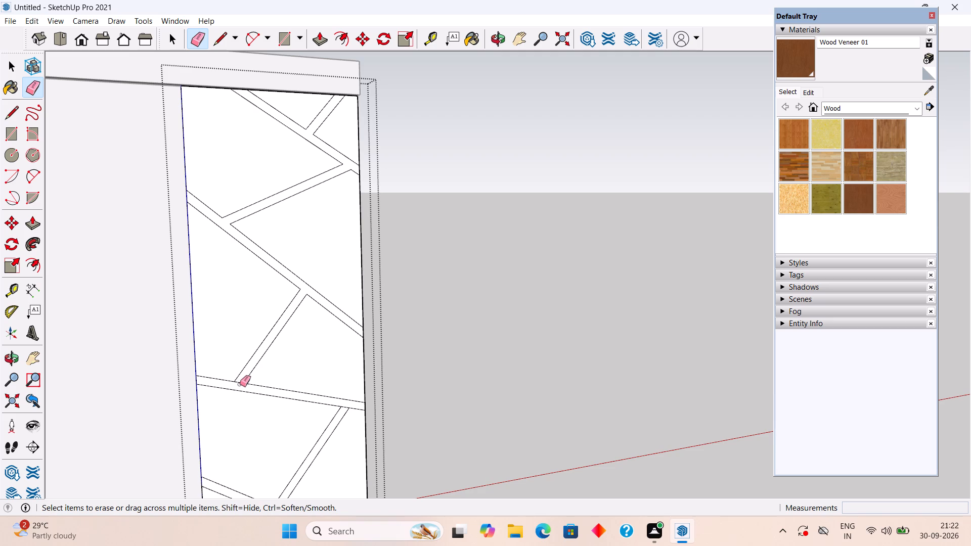
pyautogui.click(240, 380)
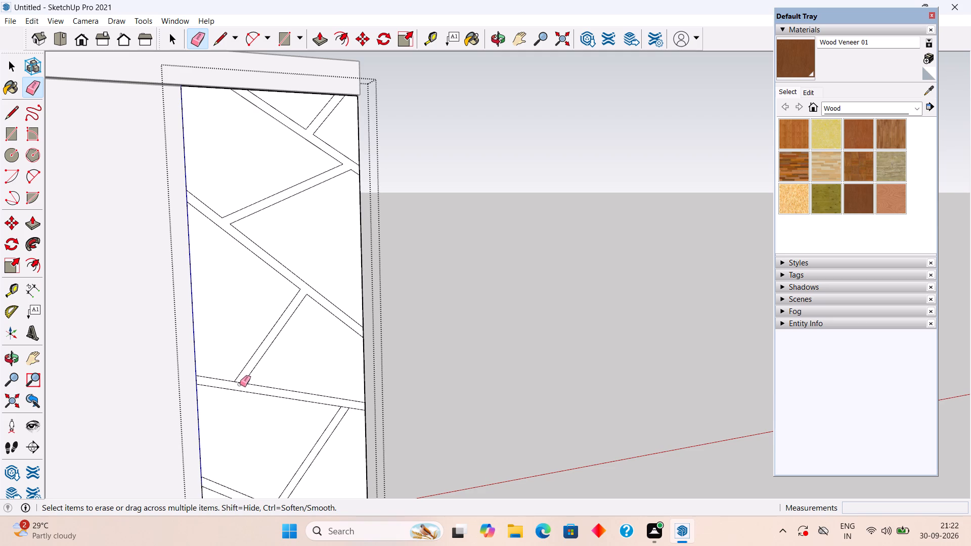
pyautogui.click(240, 383)
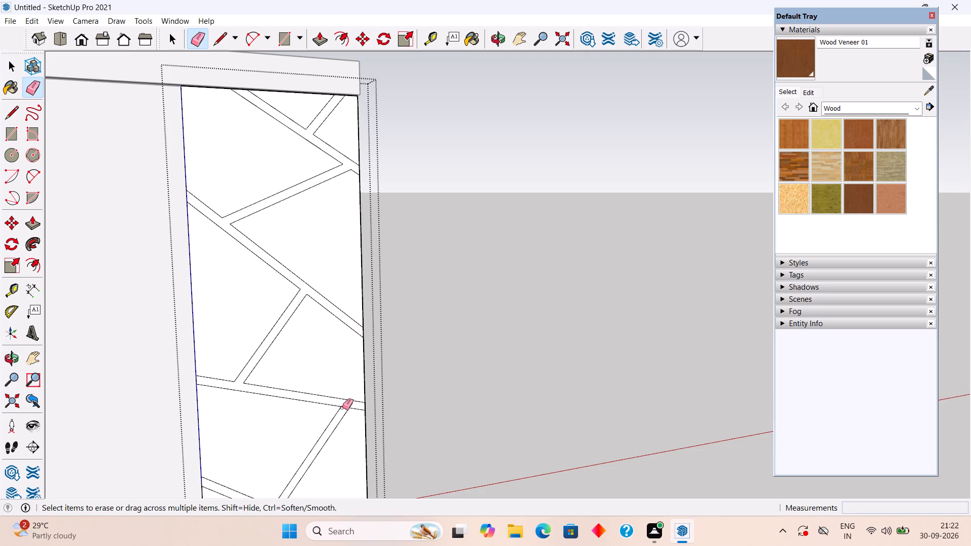
pyautogui.click(345, 406)
pyautogui.scroll(-6, 324, 431)
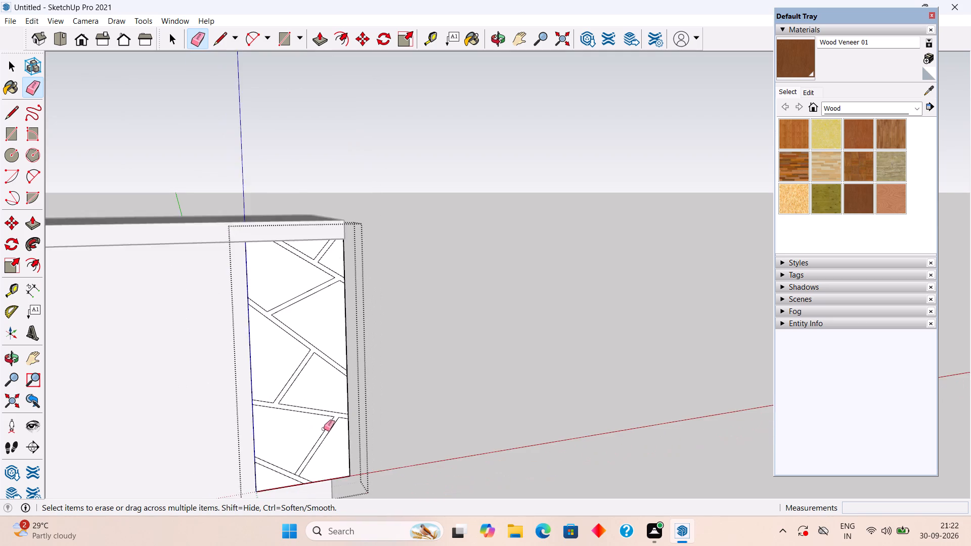
pyautogui.scroll(-2, 324, 428)
pyautogui.scroll(8, 304, 473)
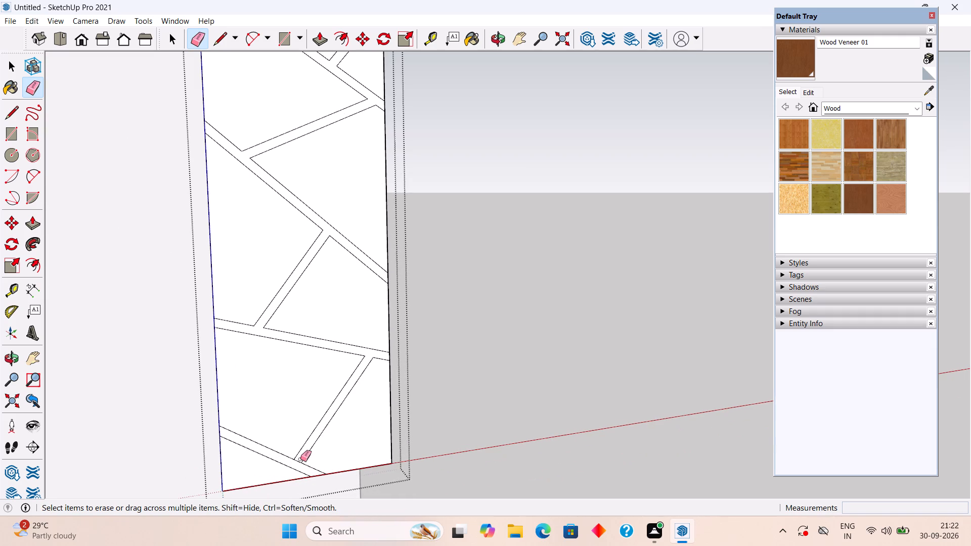
pyautogui.click(299, 461)
pyautogui.press('space')
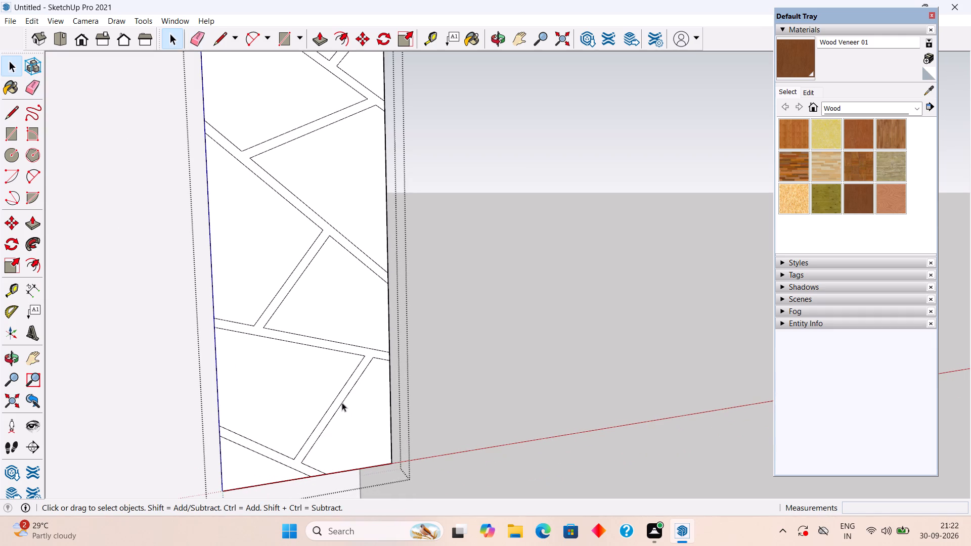
# Recess the connected strip face into the panel by 1" with Push/Pull.
pyautogui.click(341, 399)
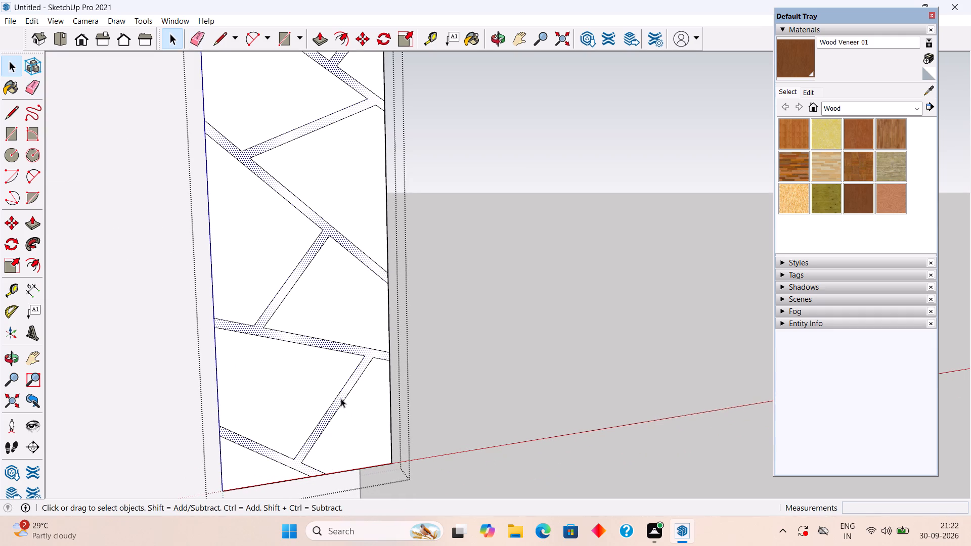
pyautogui.press('p')
pyautogui.click(341, 398)
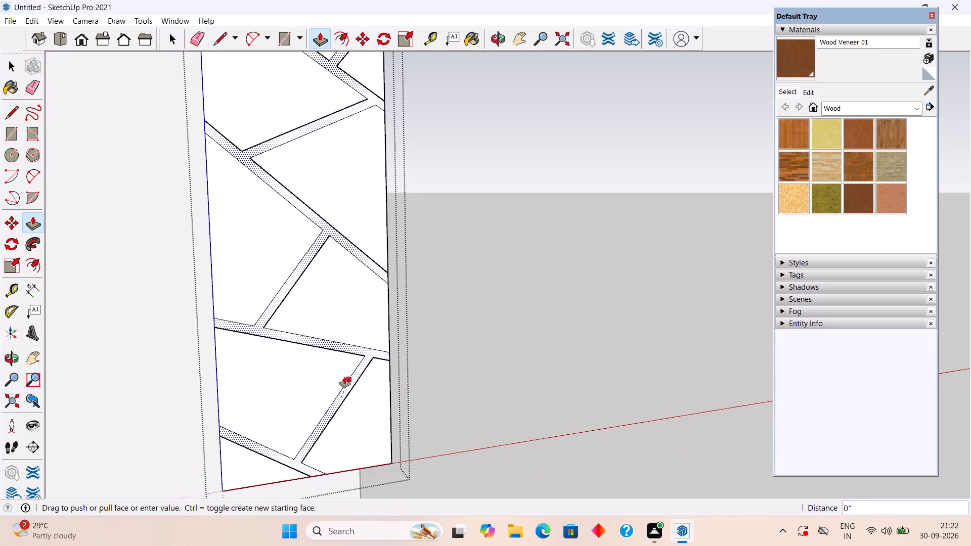
pyautogui.scroll(2, 364, 364)
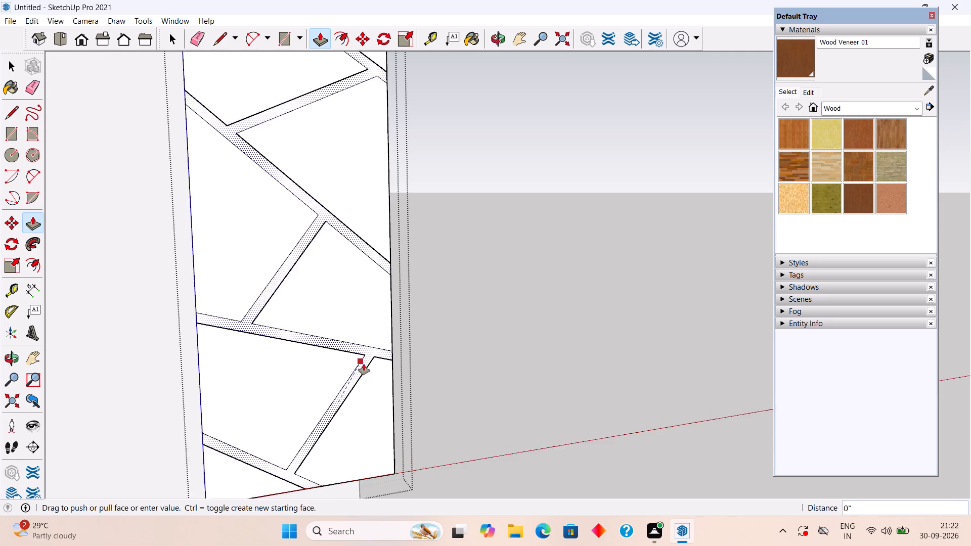
pyautogui.scroll(2, 364, 364)
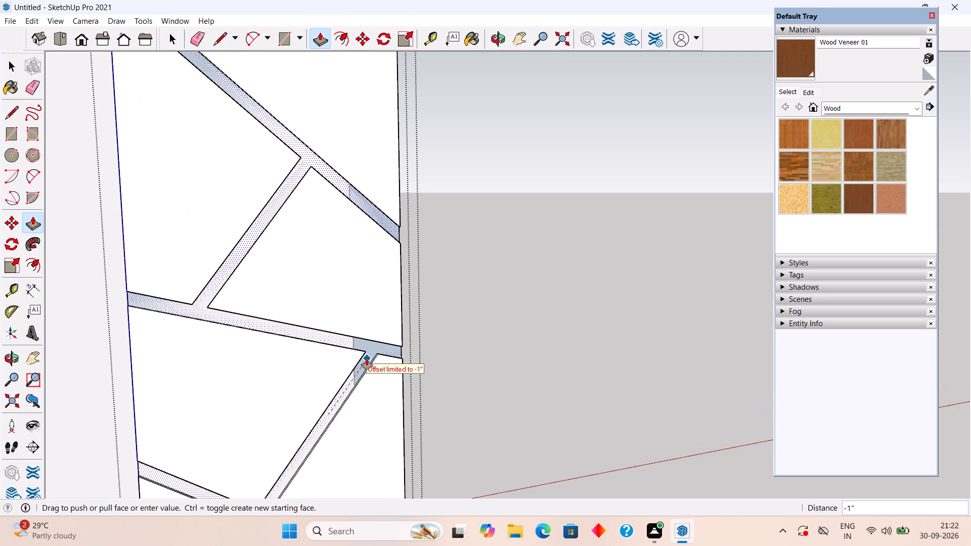
pyautogui.click(367, 359)
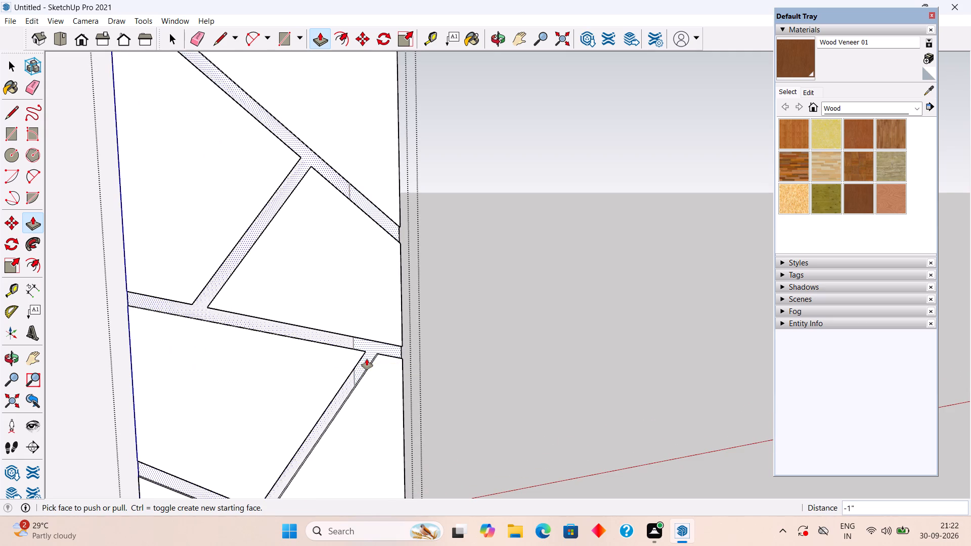
# Push/Pull the recessed strip face outward by .1" and close the panel group.
pyautogui.moveTo(384, 377); pyautogui.dragTo(93, 420, button='middle')
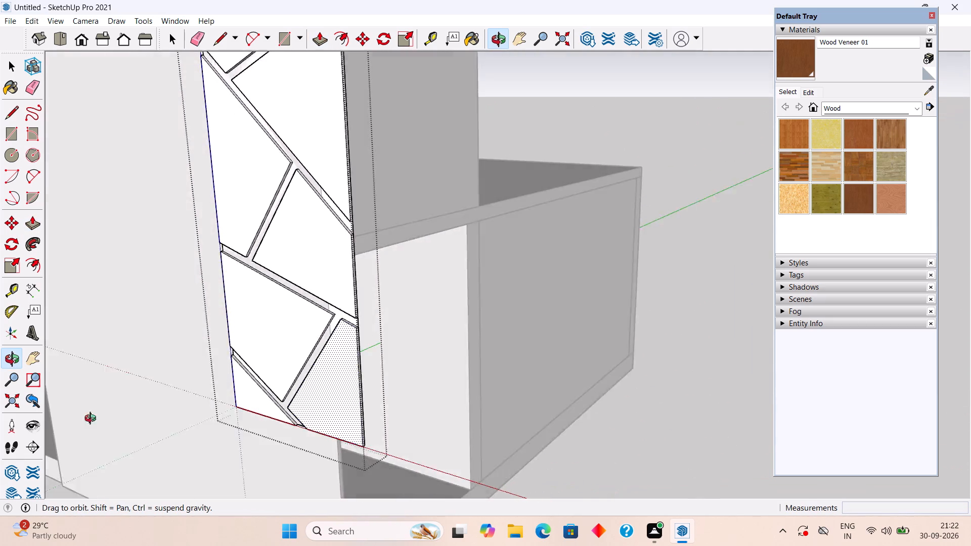
pyautogui.moveTo(93, 420); pyautogui.dragTo(400, 351, button='middle')
pyautogui.scroll(-1, 88, 423)
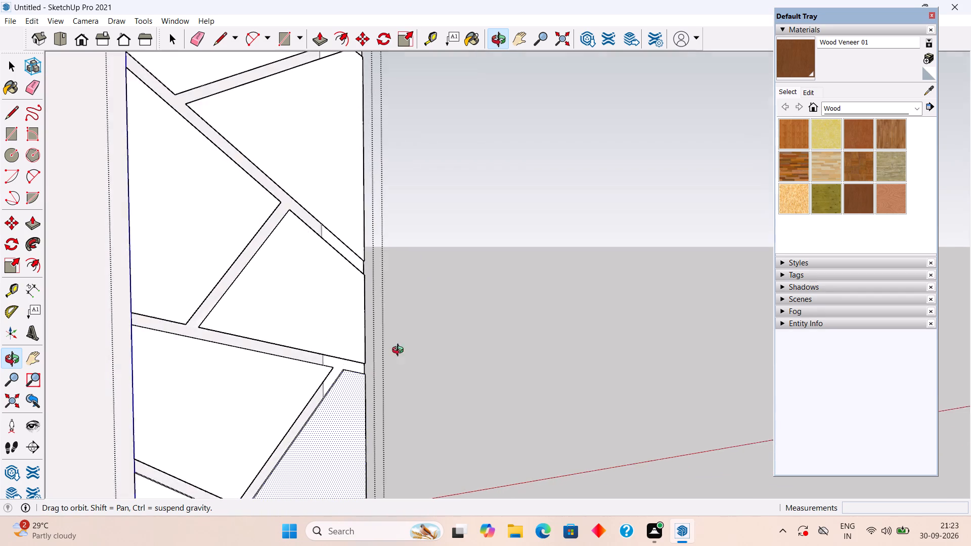
pyautogui.moveTo(400, 351); pyautogui.dragTo(241, 376, button='middle')
pyautogui.scroll(-4, 241, 376)
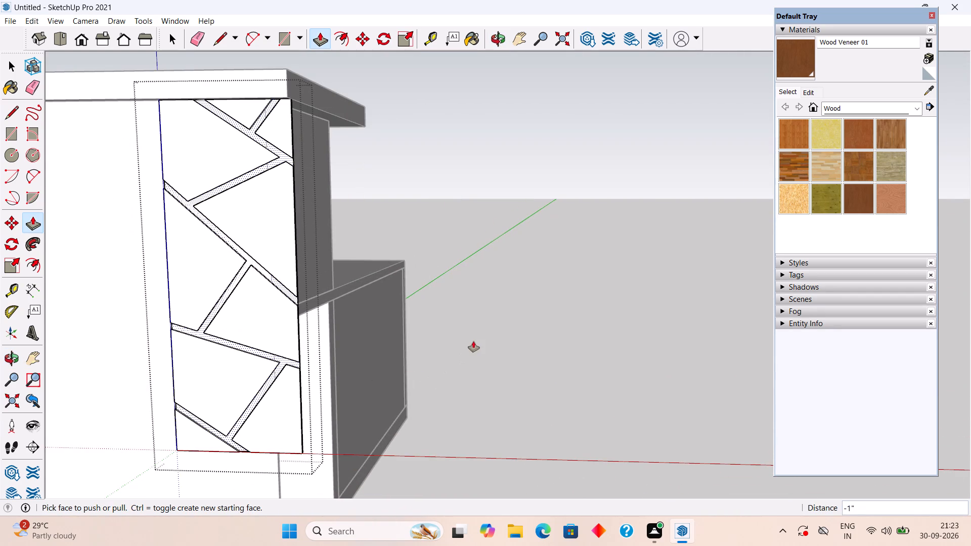
pyautogui.scroll(5, 249, 402)
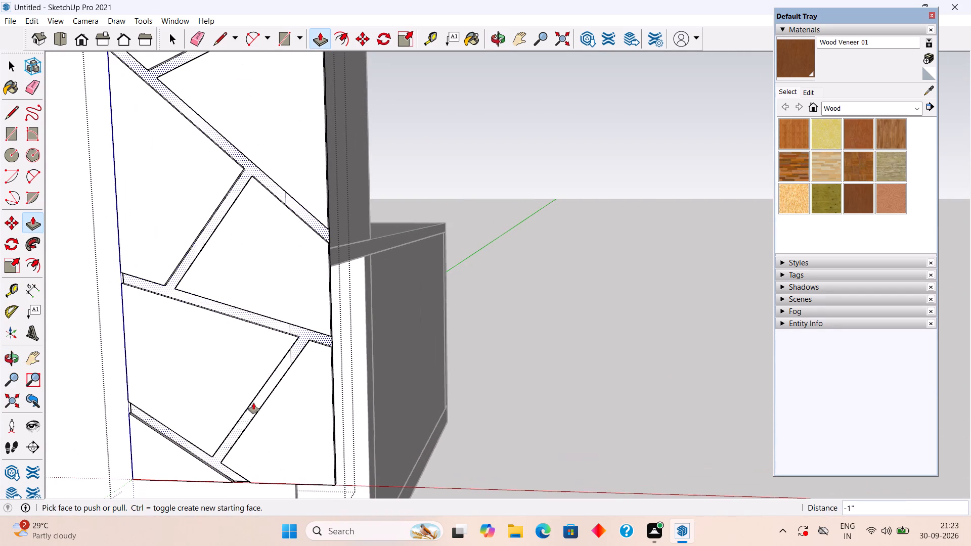
pyautogui.click(261, 393)
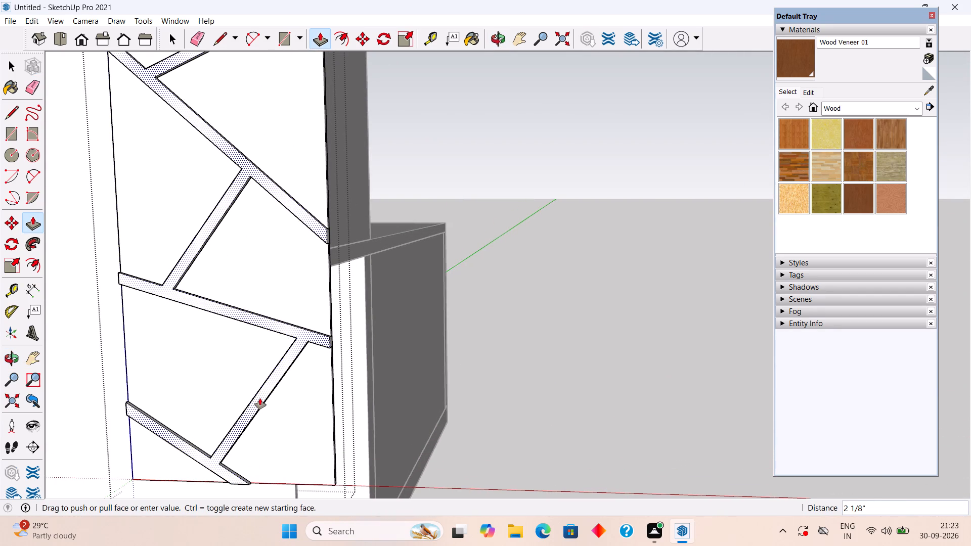
pyautogui.write('.1"')
pyautogui.press('Return')
pyautogui.press('space')
pyautogui.scroll(-8, 260, 398)
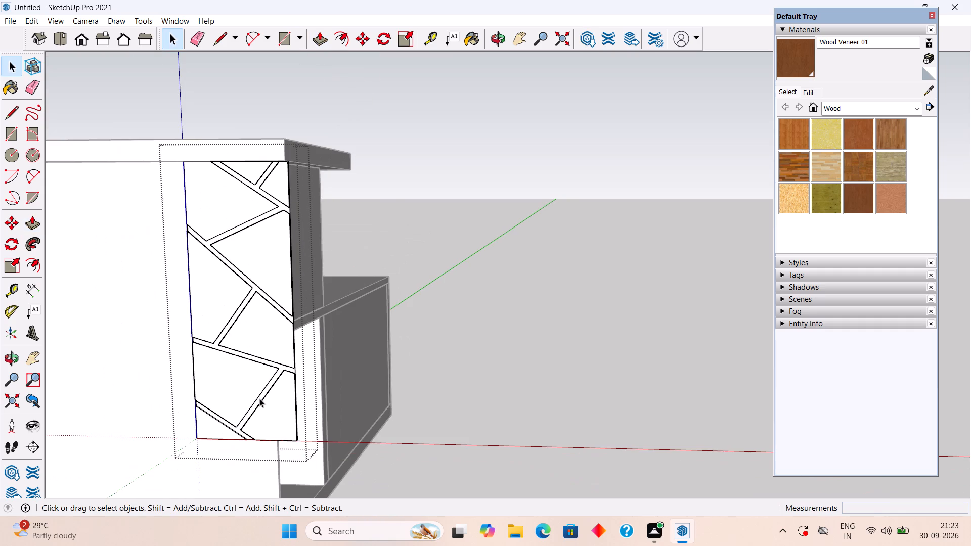
pyautogui.moveTo(235, 395); pyautogui.dragTo(588, 372, button='middle')
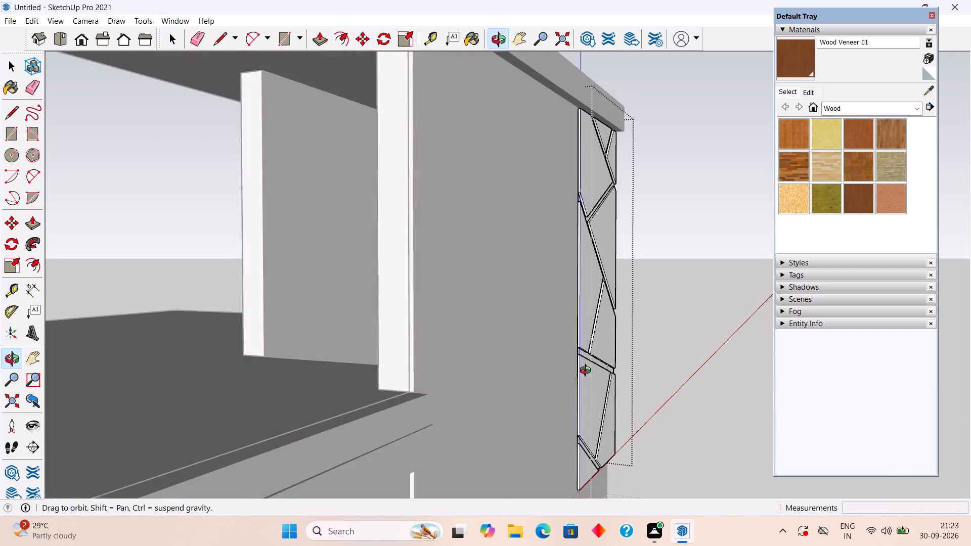
pyautogui.moveTo(588, 372); pyautogui.dragTo(321, 382, button='middle')
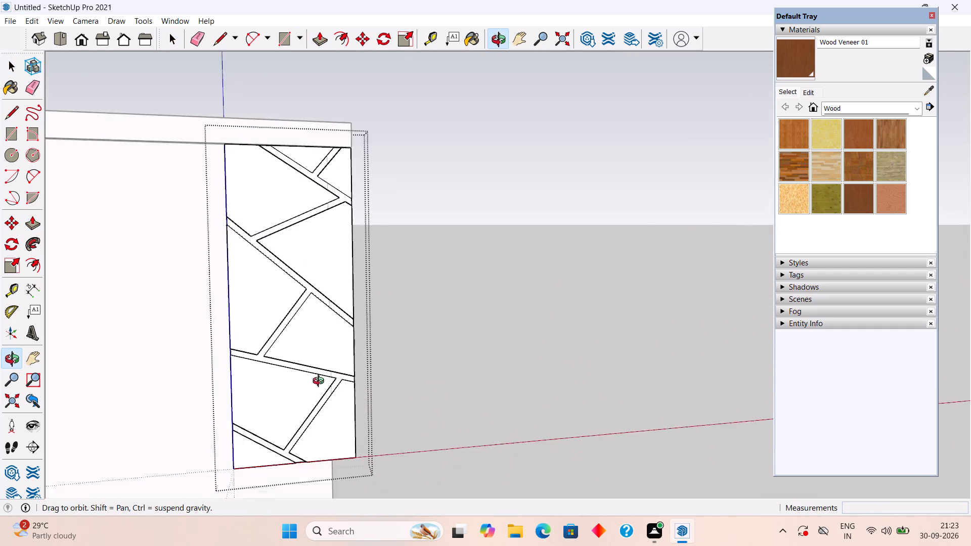
pyautogui.moveTo(321, 382); pyautogui.dragTo(256, 382, button='middle')
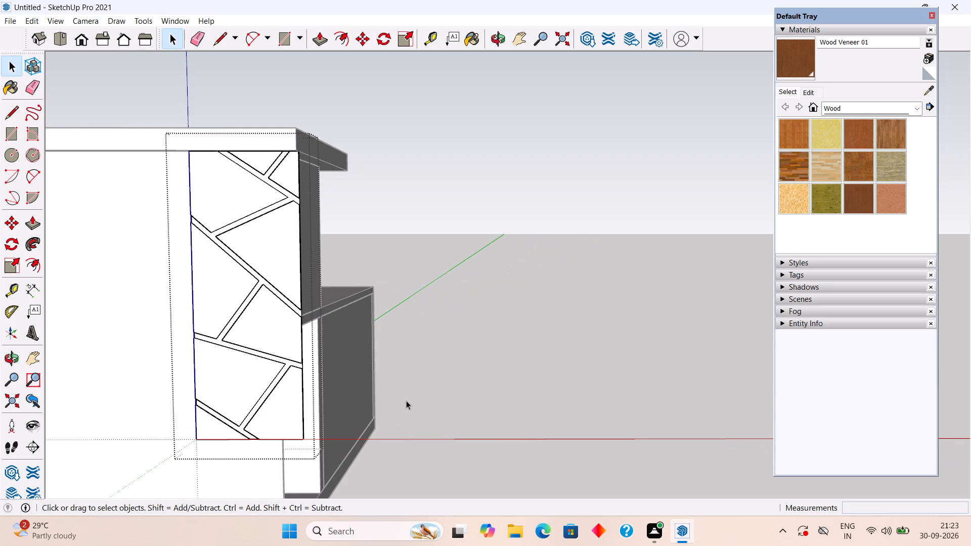
pyautogui.click(406, 400)
# Place a vertical guide on the plain wall 1' from the grooved panel's inner side edge.
pyautogui.scroll(-8, 279, 417)
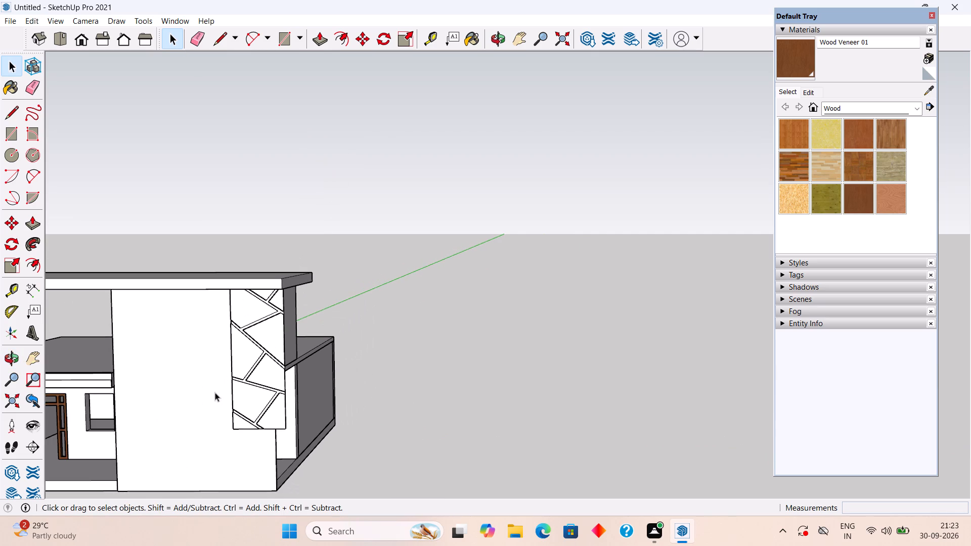
pyautogui.keyDown('shift'); pyautogui.moveTo(215, 392); pyautogui.dragTo(474, 290, button='middle'); pyautogui.keyUp('shift')
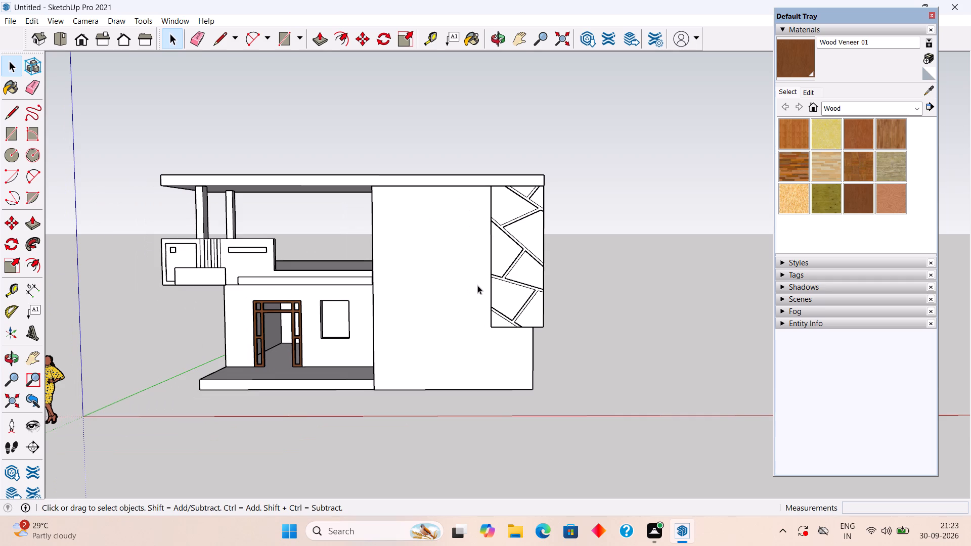
pyautogui.scroll(4, 477, 285)
pyautogui.moveTo(458, 263); pyautogui.dragTo(573, 194, button='middle')
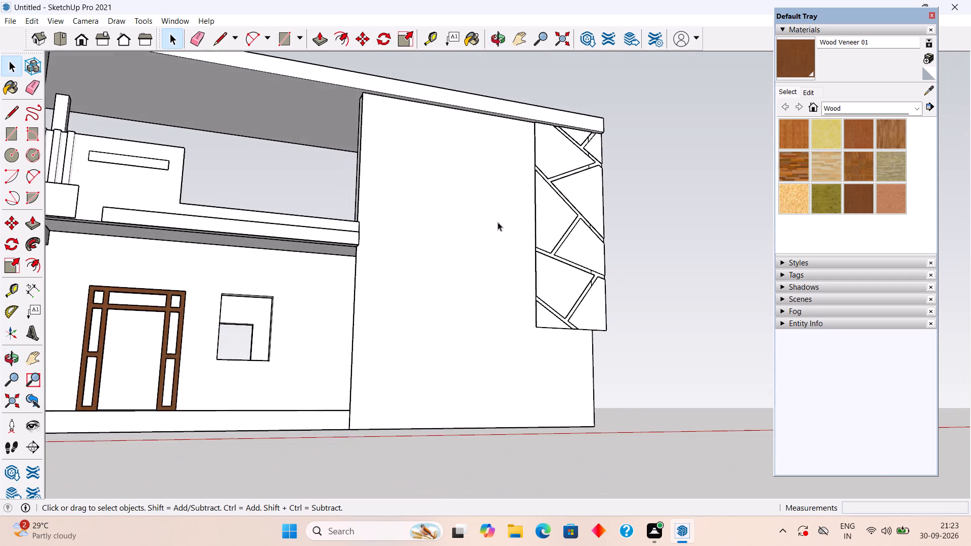
pyautogui.scroll(5, 498, 222)
pyautogui.moveTo(498, 221); pyautogui.dragTo(562, 278, button='middle')
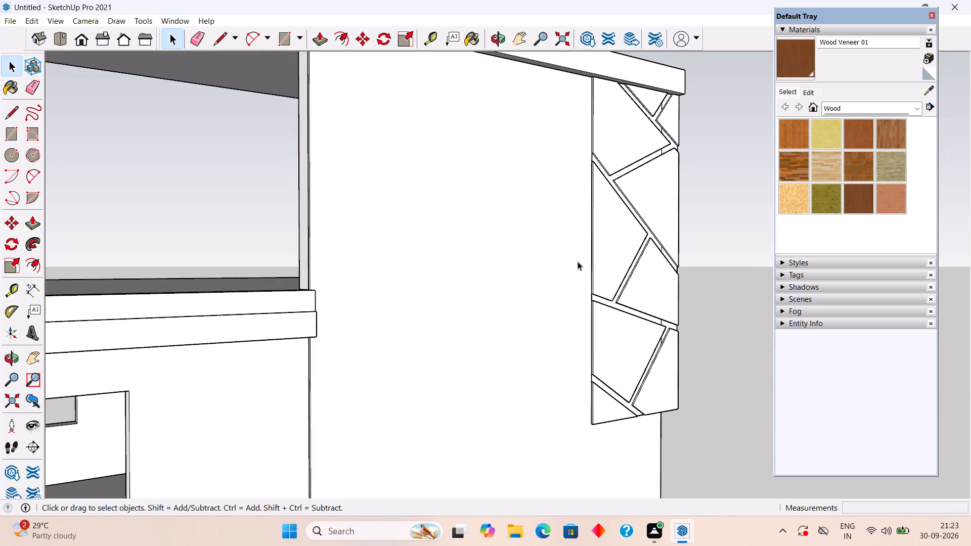
pyautogui.moveTo(578, 260); pyautogui.dragTo(601, 304, button='middle')
pyautogui.scroll(1, 600, 274)
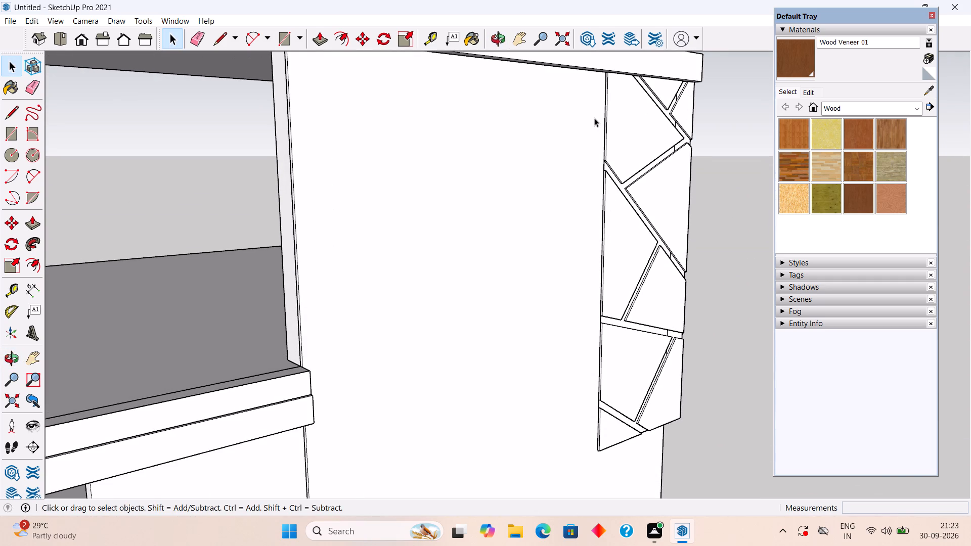
pyautogui.press('t')
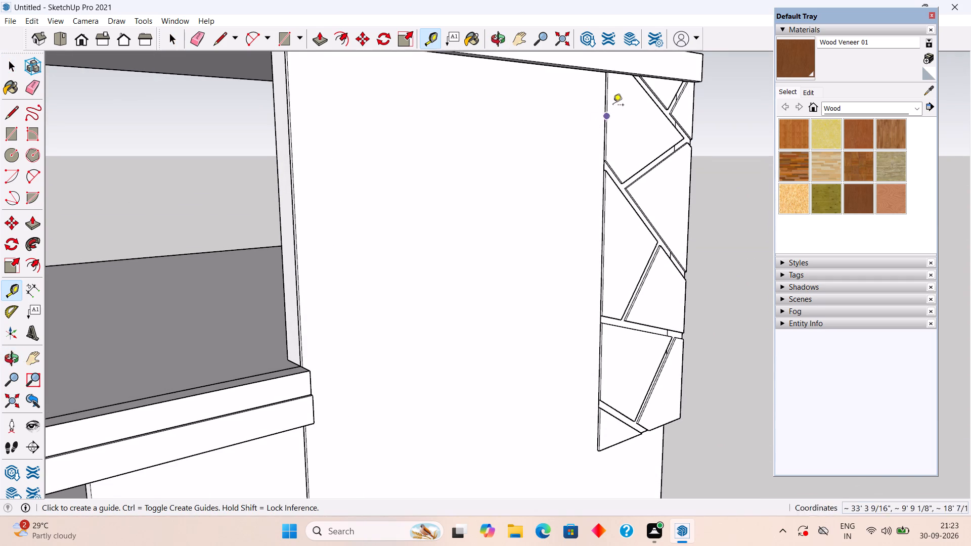
pyautogui.scroll(5, 602, 117)
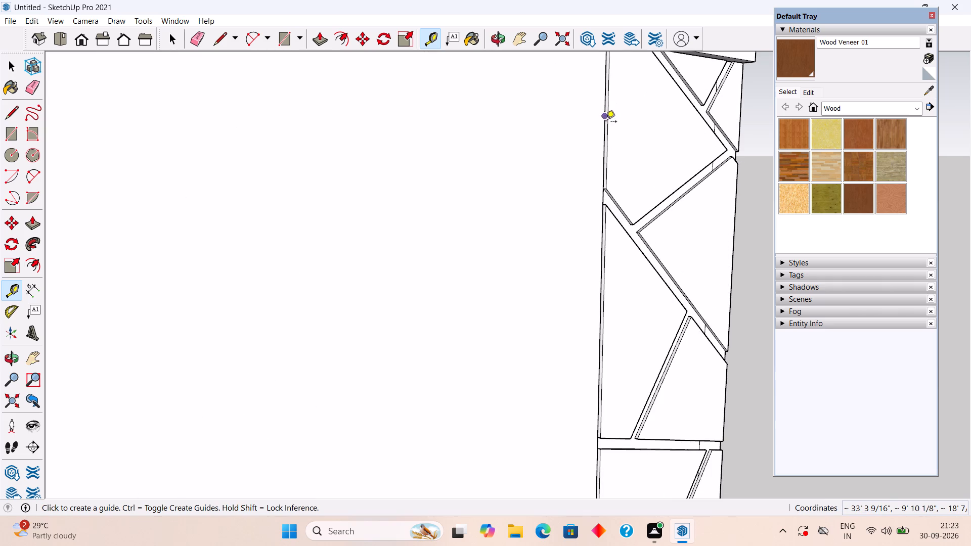
pyautogui.scroll(6, 602, 132)
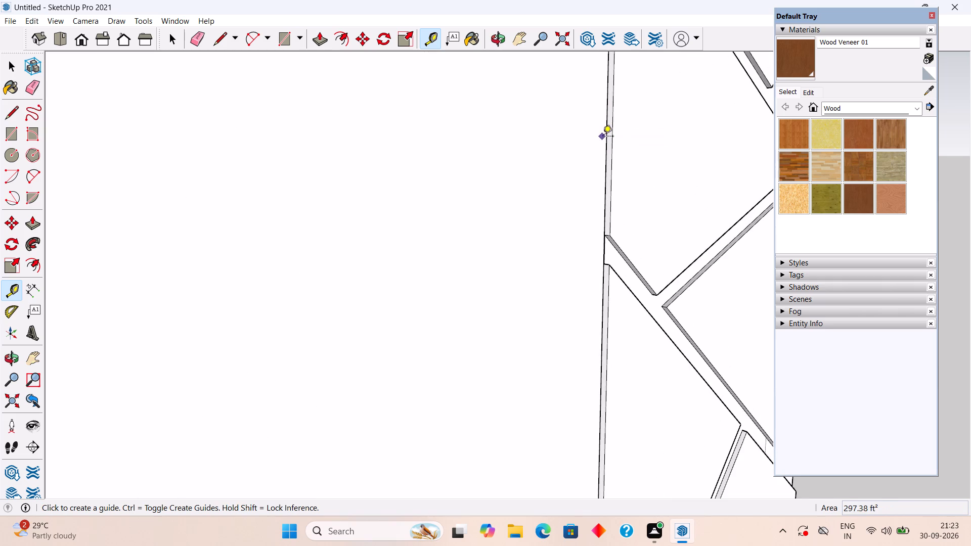
pyautogui.click(606, 139)
pyautogui.scroll(-14, 487, 195)
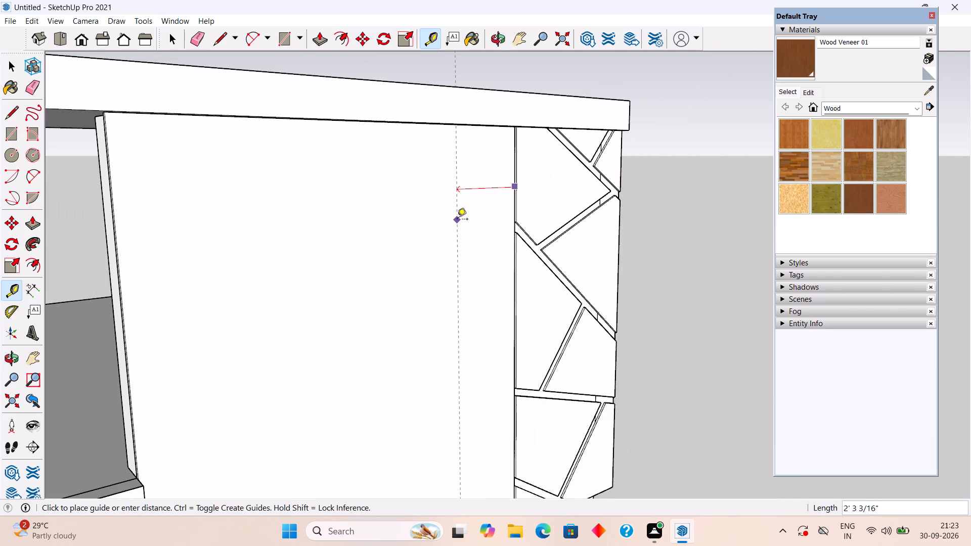
pyautogui.press('1')
pyautogui.press("'")
pyautogui.press('Return')
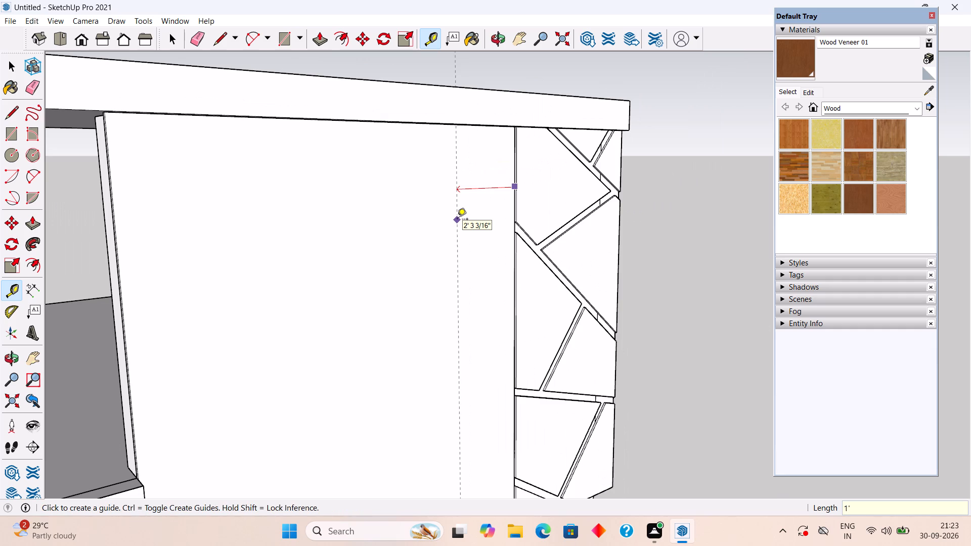
# Place a guide on the wall 1' below the grooved panel's bottom edge.
pyautogui.scroll(-6, 441, 227)
pyautogui.scroll(-1, 501, 411)
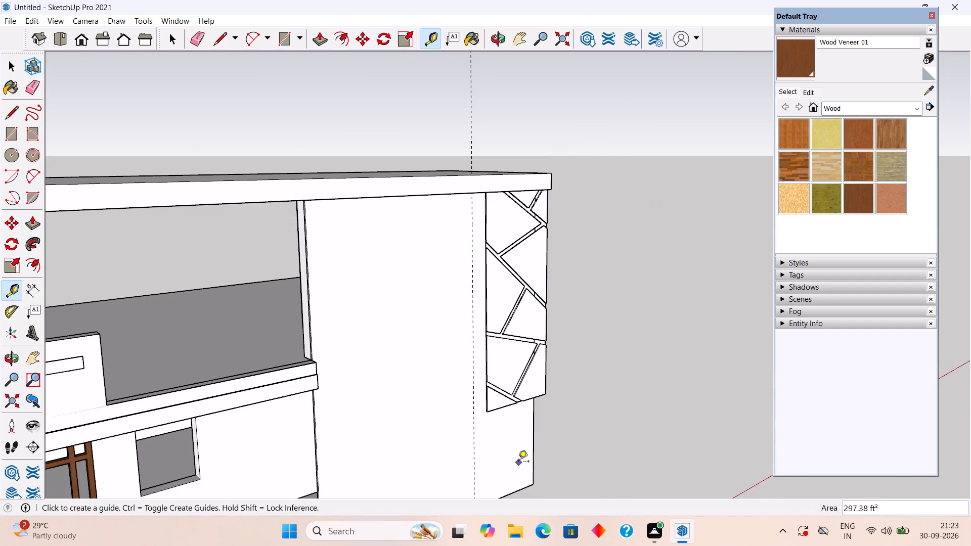
pyautogui.moveTo(516, 453); pyautogui.dragTo(411, 265, button='middle')
pyautogui.scroll(8, 487, 427)
pyautogui.scroll(3, 459, 367)
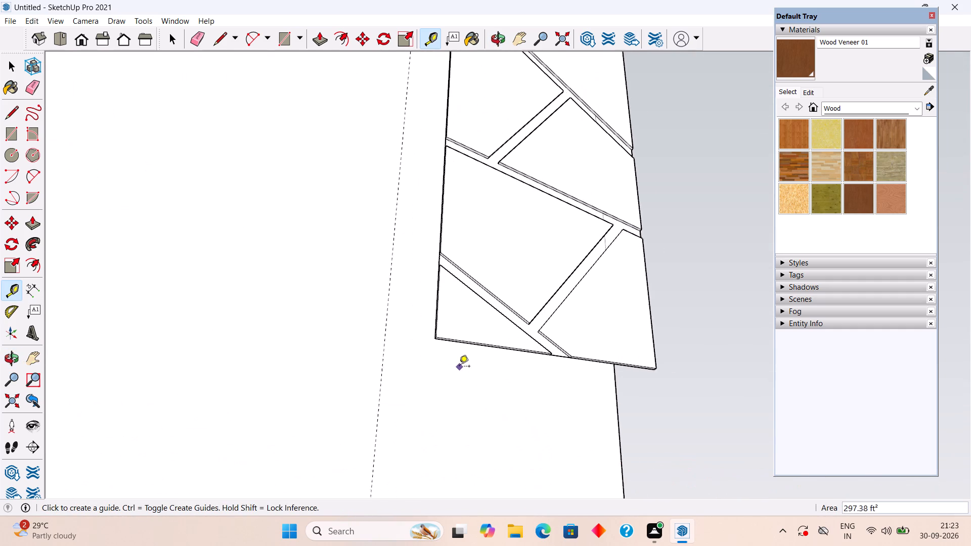
pyautogui.moveTo(447, 339); pyautogui.dragTo(445, 261, button='middle')
pyautogui.scroll(2, 446, 247)
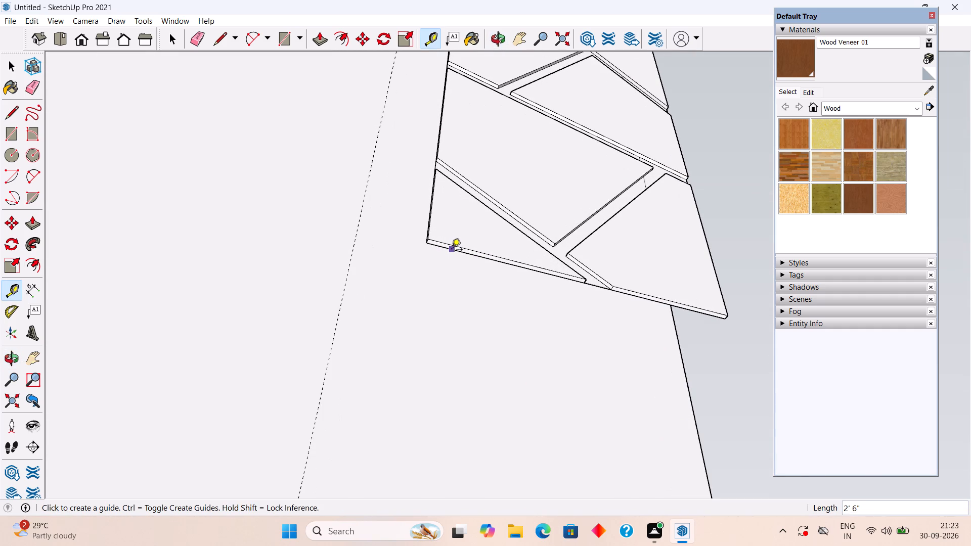
pyautogui.click(452, 250)
pyautogui.write("1'")
pyautogui.press('Return')
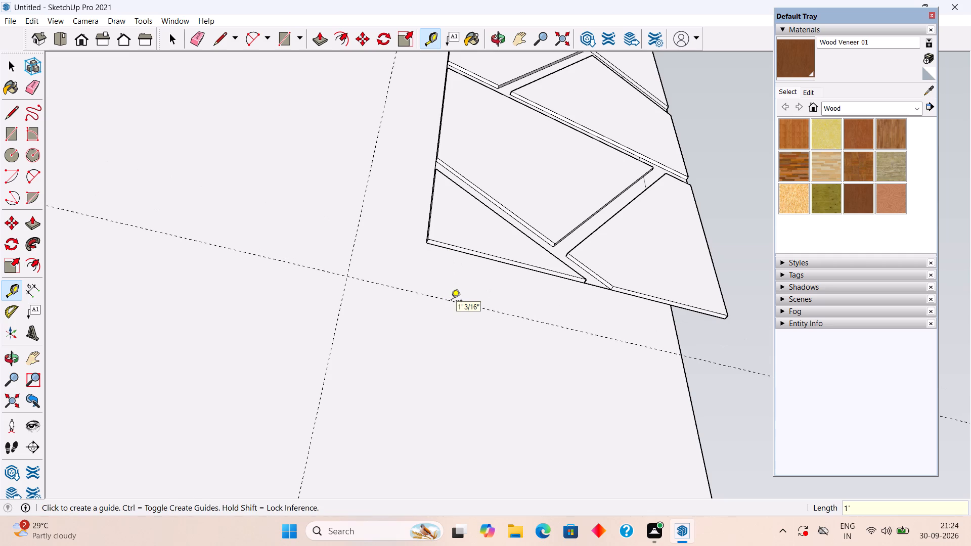
pyautogui.press('space')
# Examine the guide layout around the grooved panel against the whole house from several angles.
pyautogui.moveTo(451, 301); pyautogui.dragTo(517, 400, button='middle')
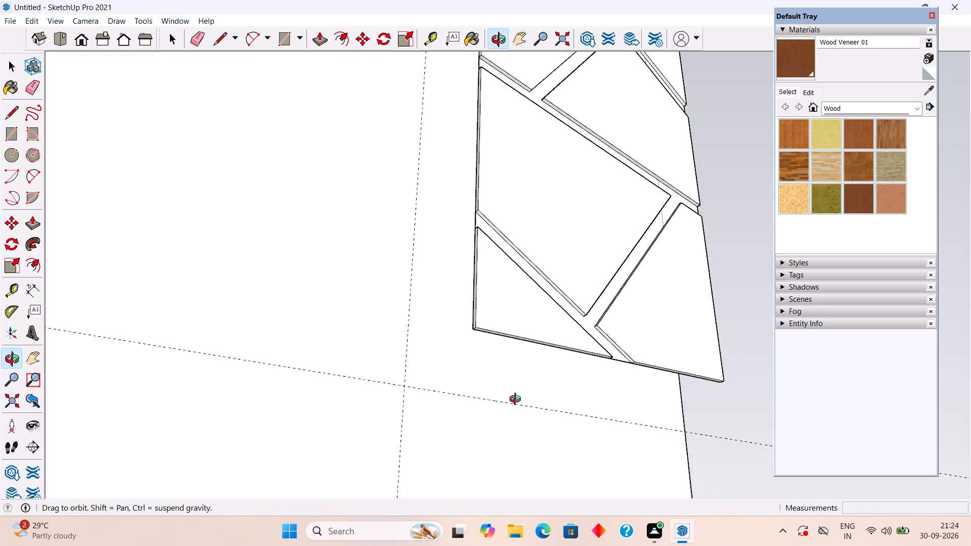
pyautogui.moveTo(517, 400); pyautogui.dragTo(561, 469, button='middle')
pyautogui.scroll(-4, 559, 469)
pyautogui.scroll(-9, 441, 403)
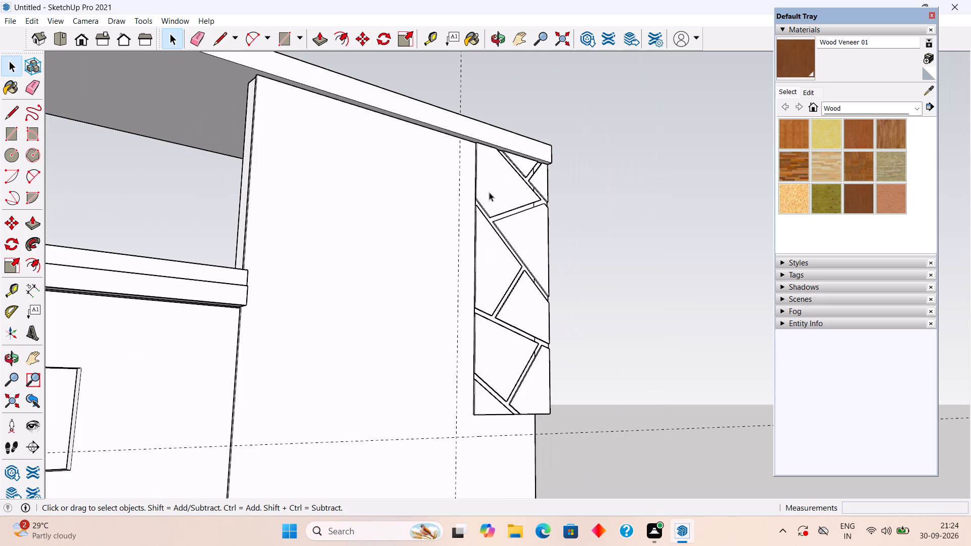
pyautogui.moveTo(483, 203); pyautogui.dragTo(264, 271, button='middle')
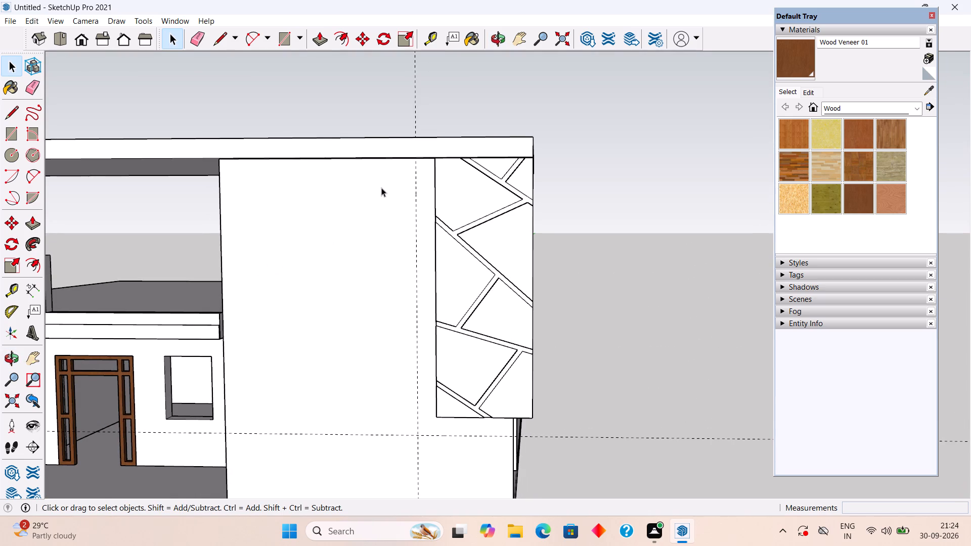
pyautogui.click(423, 185)
pyautogui.scroll(-4, 565, 255)
pyautogui.click(570, 250)
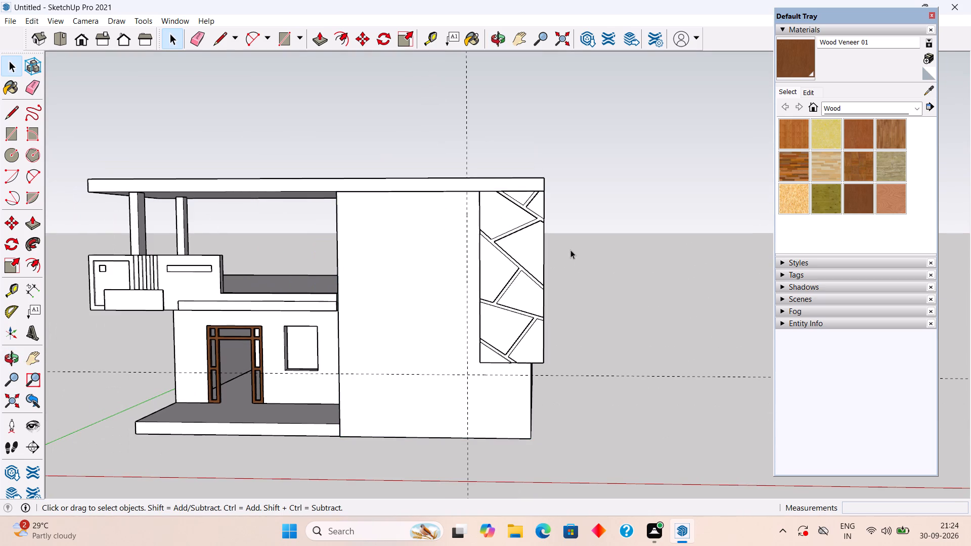
pyautogui.scroll(-1, 465, 323)
pyautogui.moveTo(459, 321); pyautogui.dragTo(576, 299, button='middle')
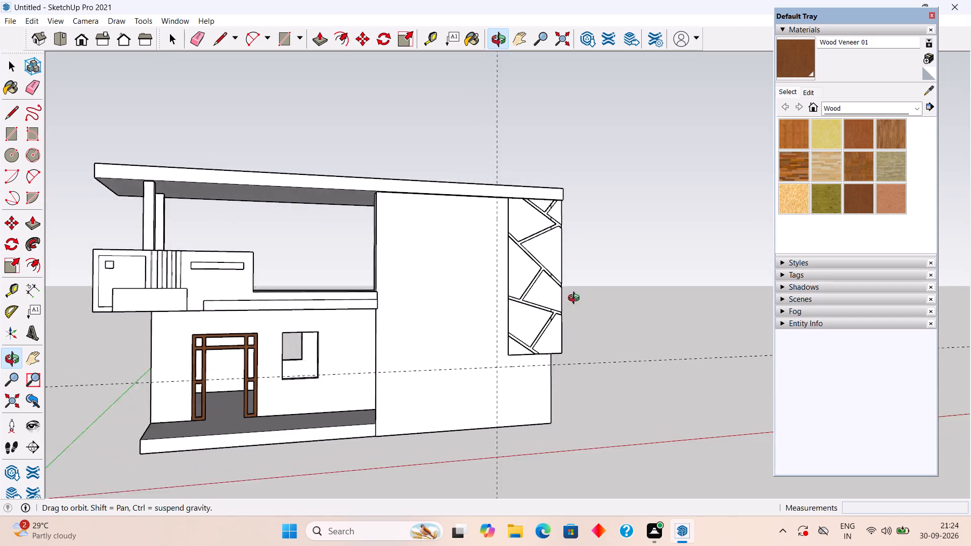
pyautogui.moveTo(576, 299); pyautogui.dragTo(437, 344, button='middle')
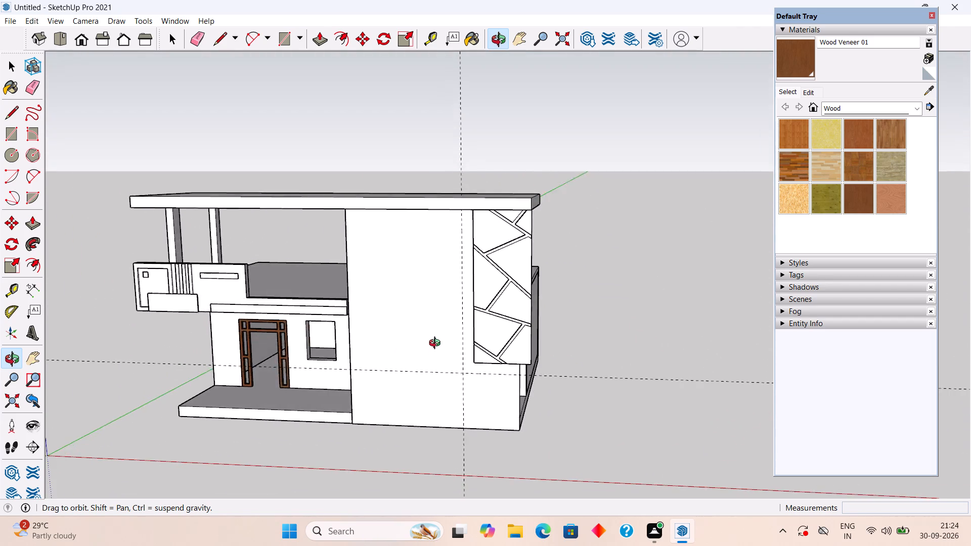
pyautogui.moveTo(437, 344); pyautogui.dragTo(522, 298, button='middle')
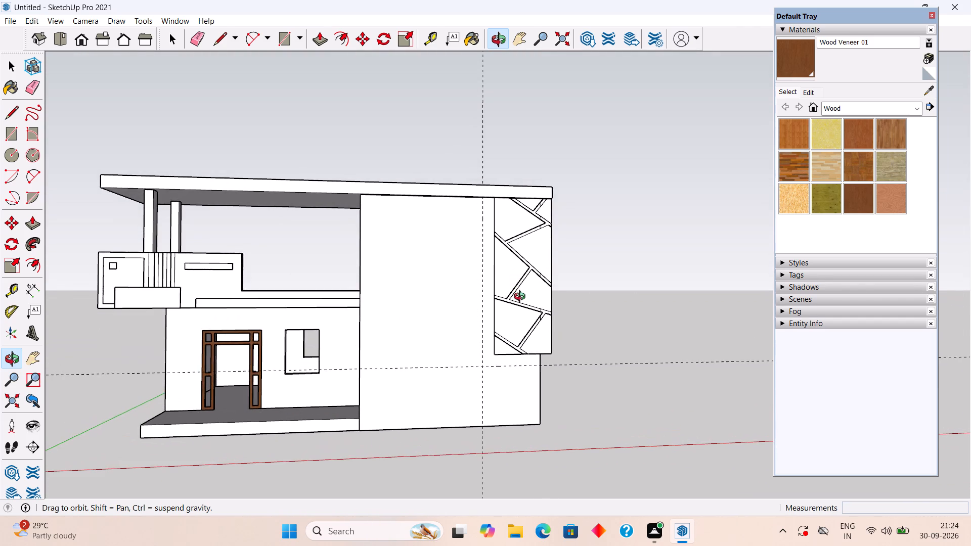
pyautogui.moveTo(522, 298); pyautogui.dragTo(522, 301, button='middle')
pyautogui.moveTo(540, 346); pyautogui.dragTo(225, 269, button='middle')
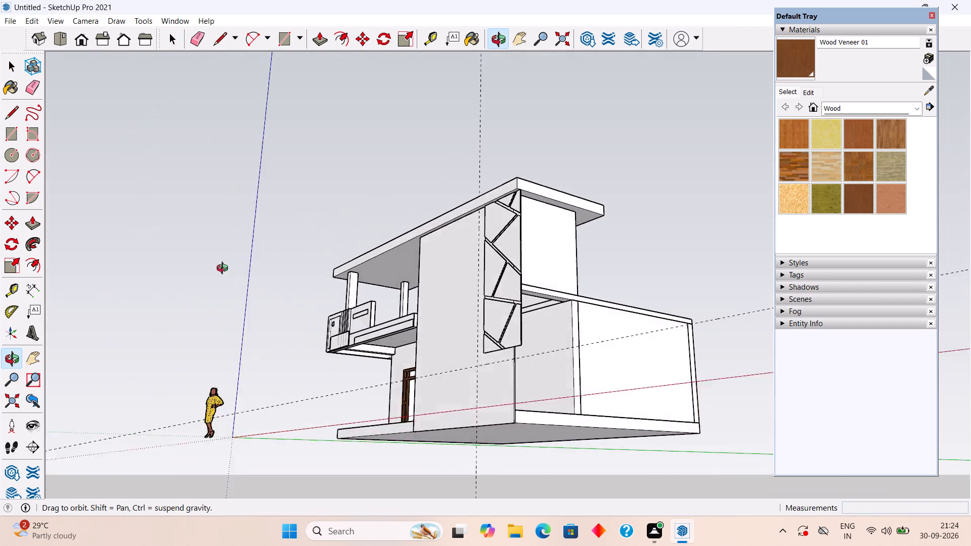
pyautogui.moveTo(225, 269); pyautogui.dragTo(504, 281, button='middle')
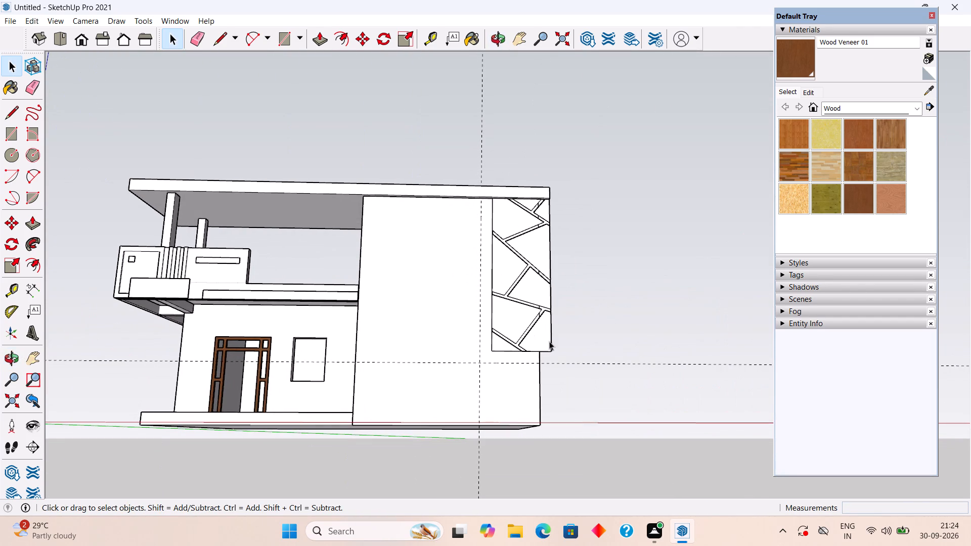
# Place a vertical guide directly along the grooved panel's inner side edge, at zero offset, extending down the wall.
pyautogui.scroll(3, 549, 341)
pyautogui.moveTo(456, 330); pyautogui.dragTo(537, 353, button='middle')
pyautogui.scroll(2, 510, 343)
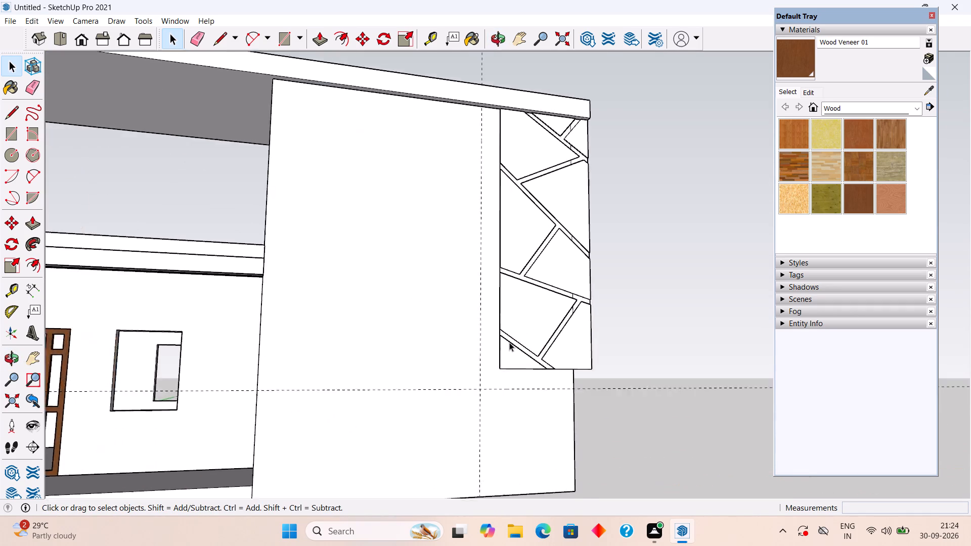
pyautogui.scroll(3, 509, 342)
pyautogui.moveTo(490, 339); pyautogui.dragTo(564, 361, button='middle')
pyautogui.scroll(3, 562, 349)
pyautogui.press('t')
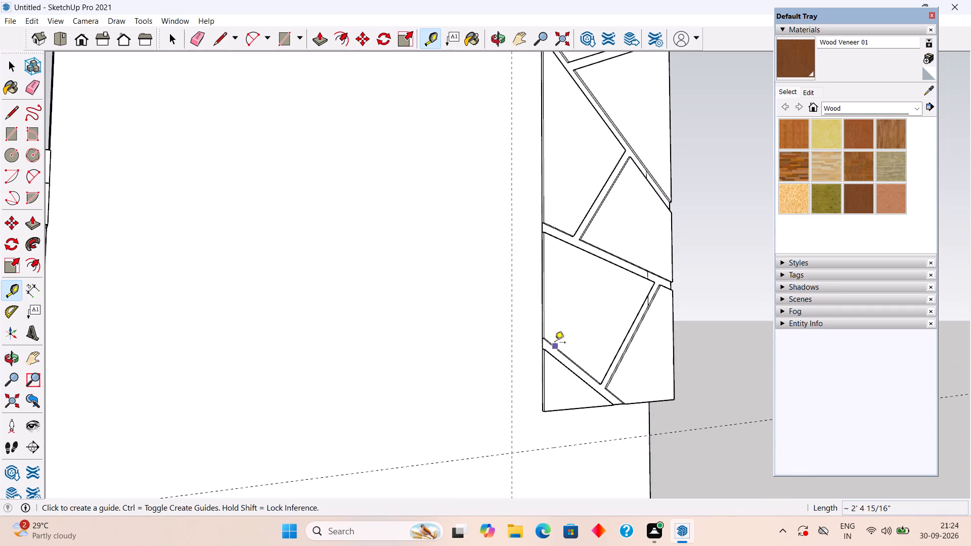
pyautogui.scroll(10, 540, 325)
pyautogui.doubleClick(546, 314)
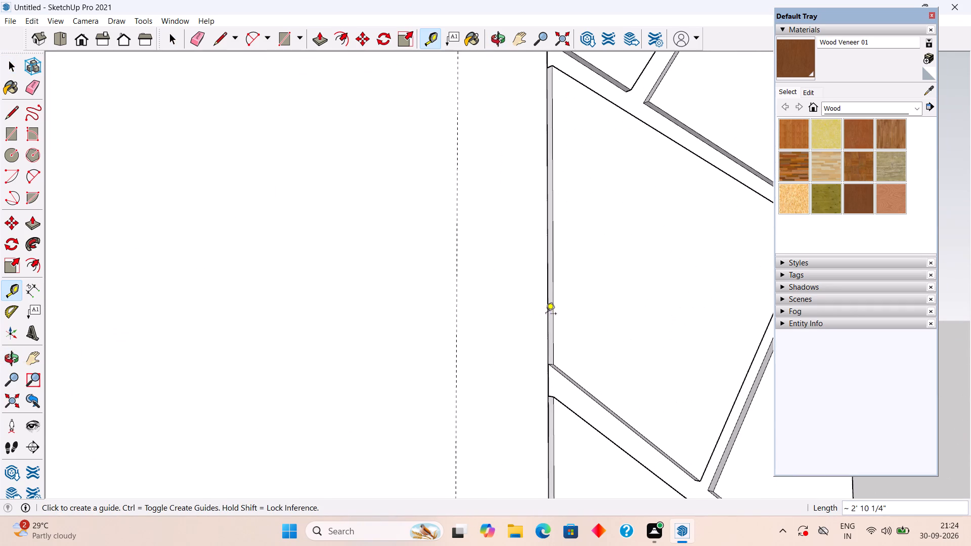
pyautogui.click(547, 297)
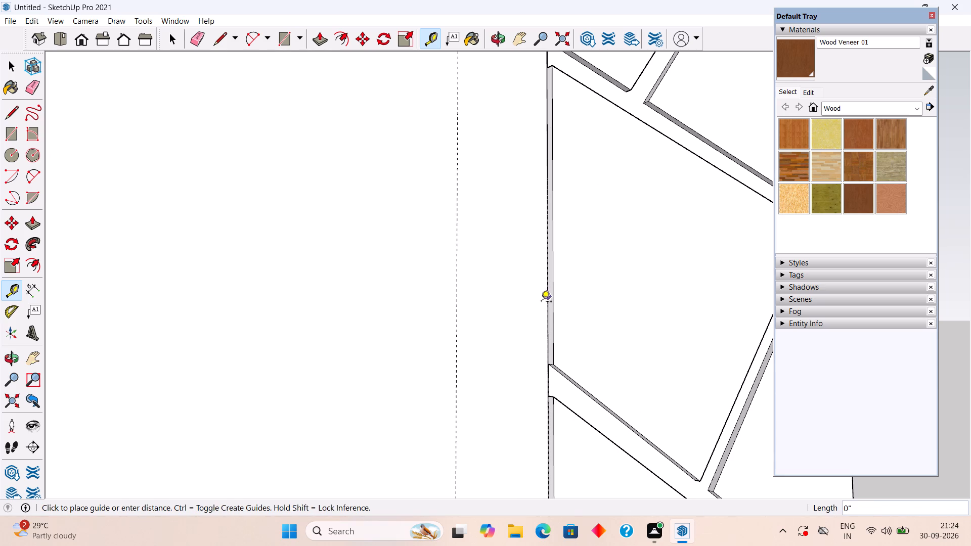
pyautogui.click(544, 305)
# Place a guide directly along the grooved panel's bottom edge, at zero offset, extending across the plain wall.
pyautogui.scroll(-13, 544, 305)
pyautogui.moveTo(582, 393); pyautogui.dragTo(537, 255, button='middle')
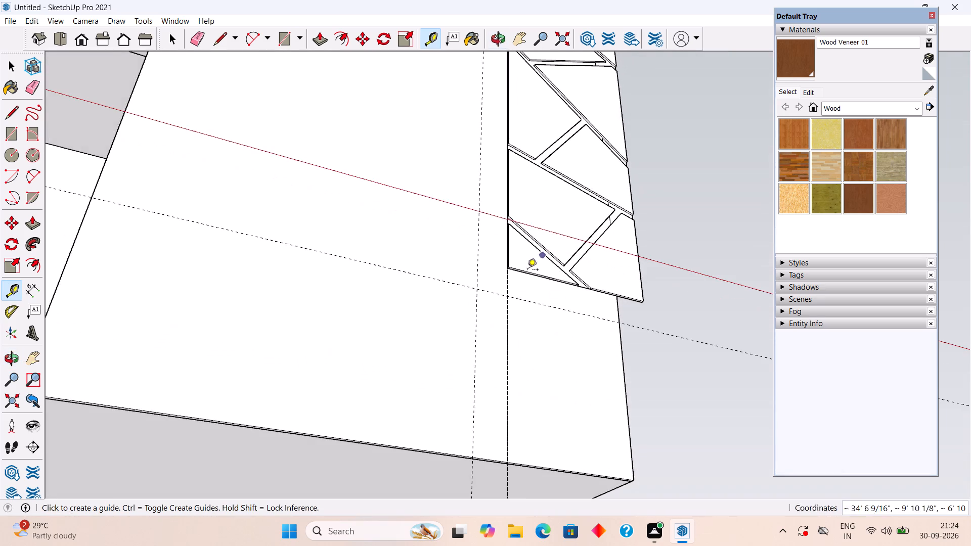
pyautogui.scroll(8, 522, 291)
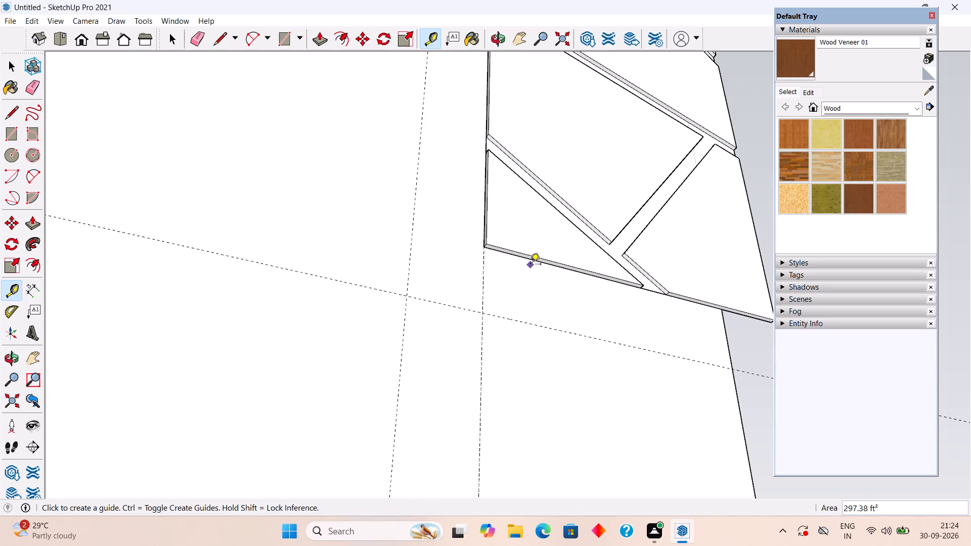
pyautogui.click(530, 263)
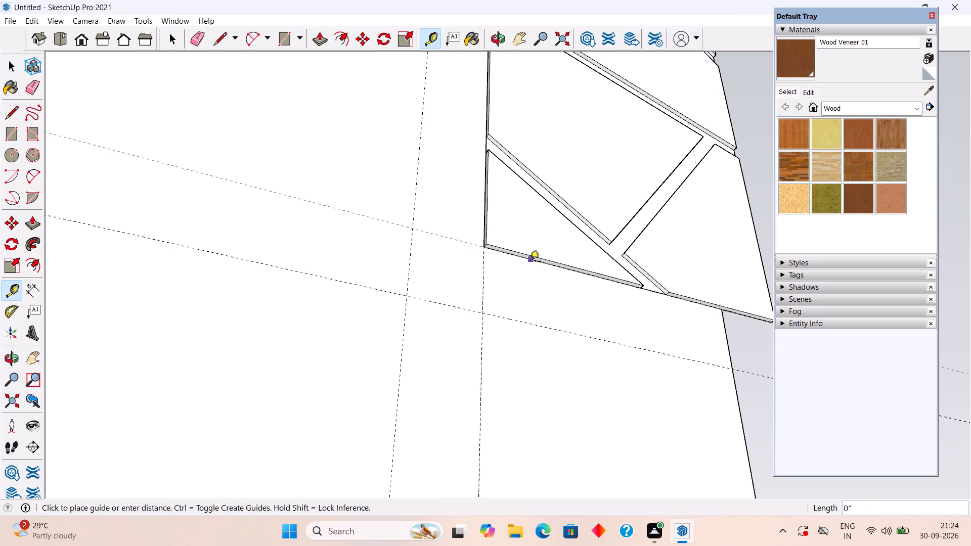
pyautogui.click(530, 262)
pyautogui.press('space')
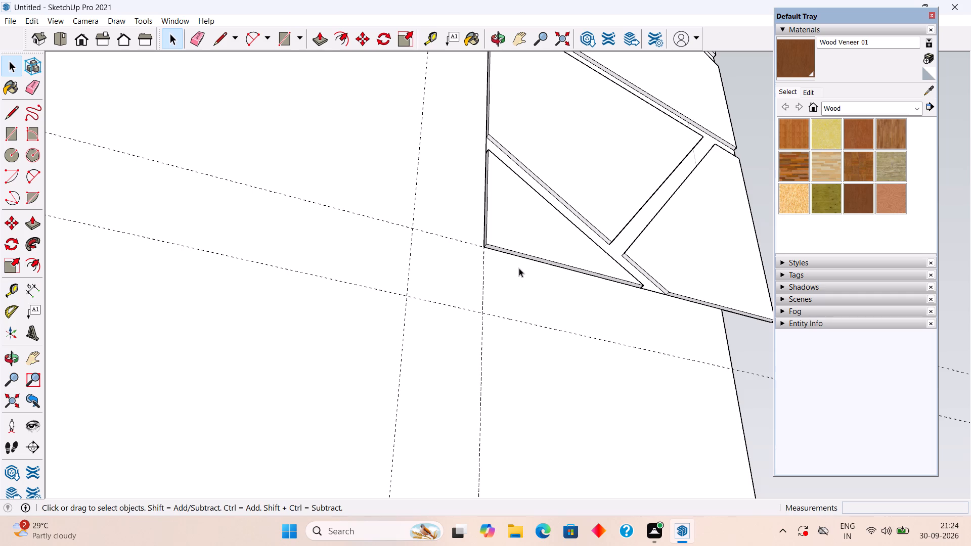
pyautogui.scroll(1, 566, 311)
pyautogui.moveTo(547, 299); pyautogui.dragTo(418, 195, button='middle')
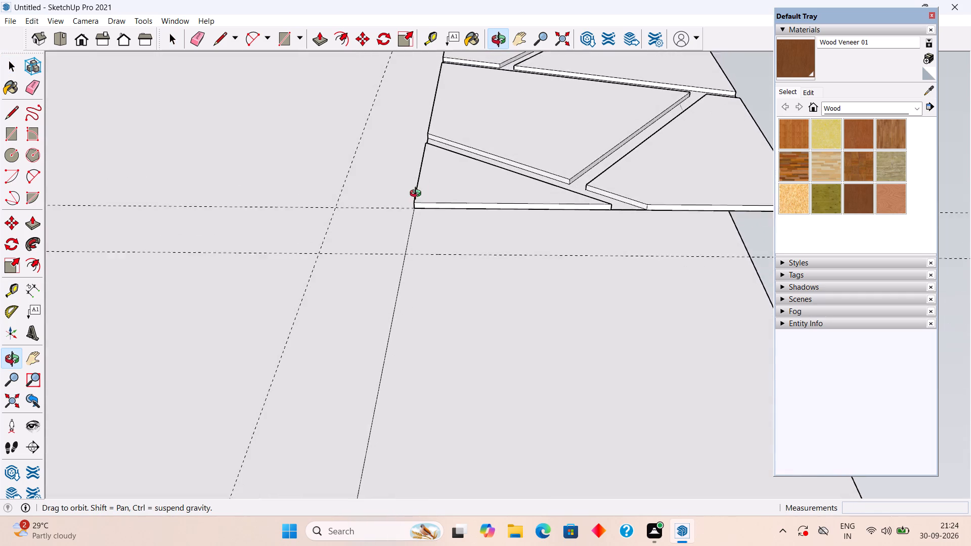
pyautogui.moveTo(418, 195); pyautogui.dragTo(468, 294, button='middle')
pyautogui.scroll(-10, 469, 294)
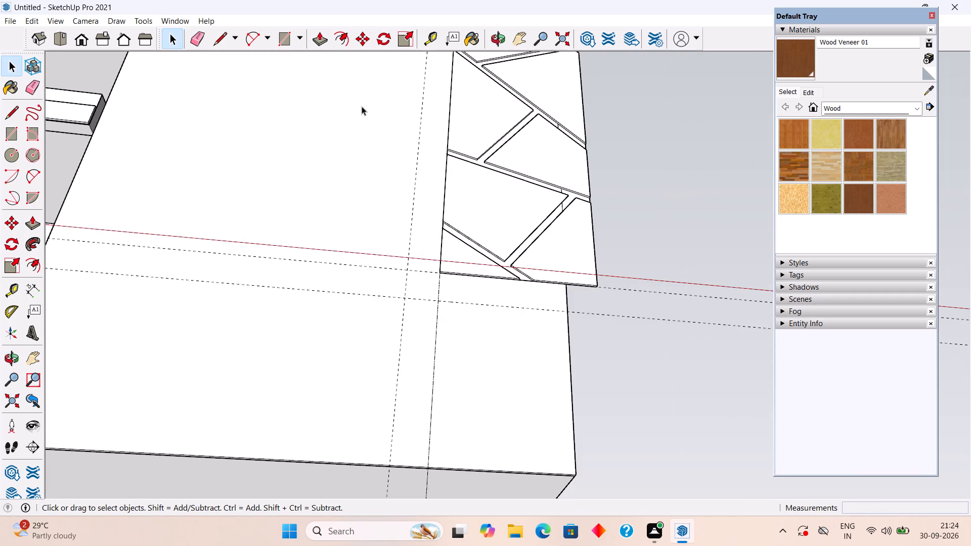
# Examine the plain wall and the guides around the grooved panel from several angles, checking the extent of the wall face.
pyautogui.scroll(-4, 366, 109)
pyautogui.scroll(-5, 391, 173)
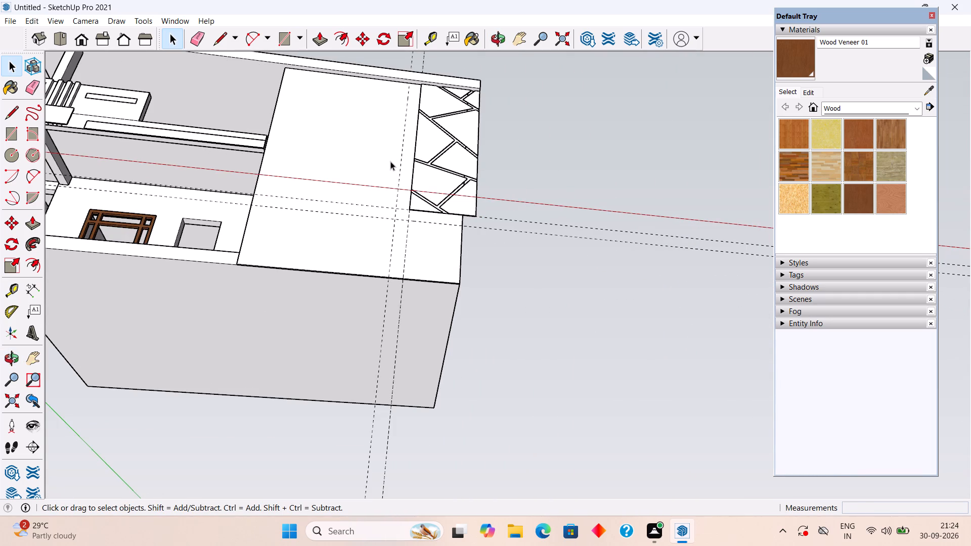
pyautogui.moveTo(390, 161); pyautogui.dragTo(404, 233, button='middle')
pyautogui.scroll(-1, 390, 161)
pyautogui.scroll(-3, 404, 230)
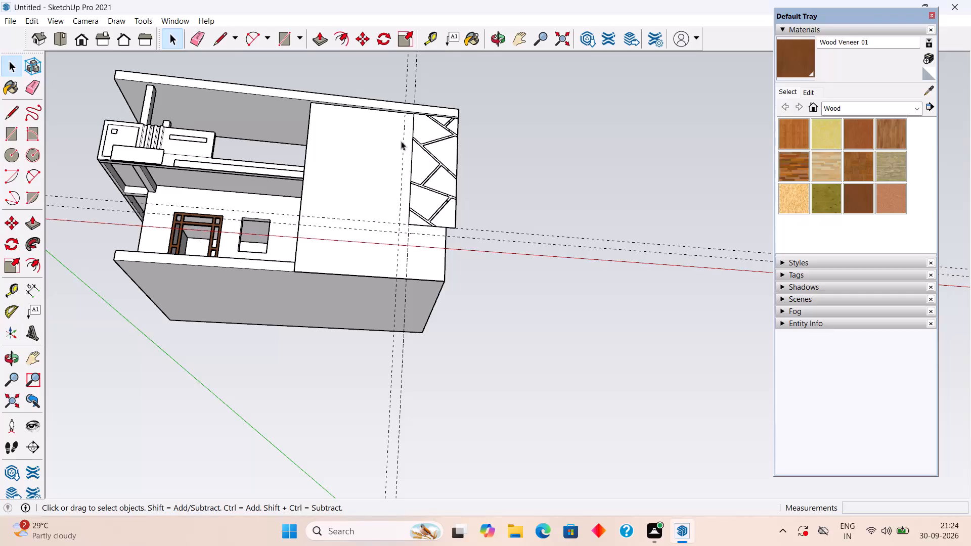
pyautogui.moveTo(388, 95); pyautogui.dragTo(432, 231, button='middle')
pyautogui.scroll(4, 450, 291)
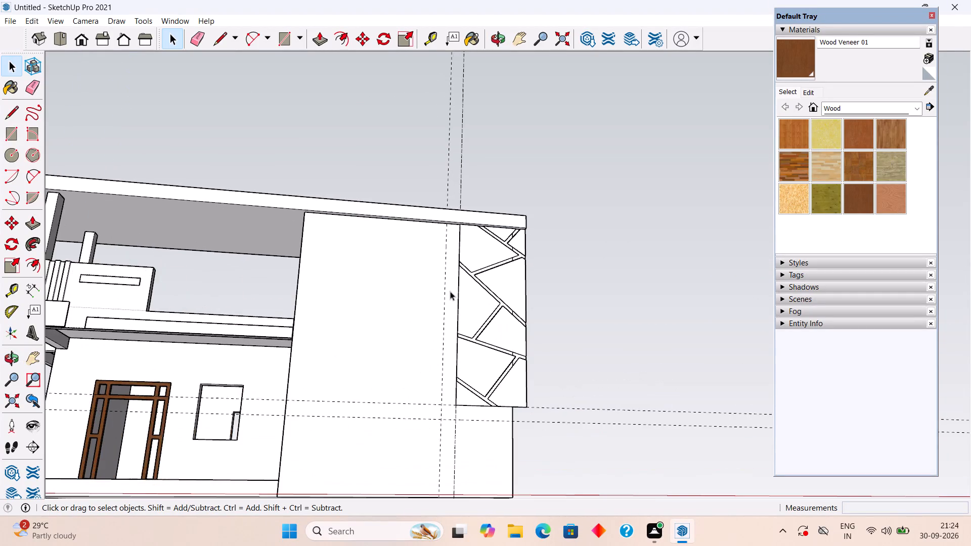
pyautogui.moveTo(453, 298); pyautogui.dragTo(474, 388, button='middle')
pyautogui.scroll(-1, 440, 402)
pyautogui.scroll(3, 417, 415)
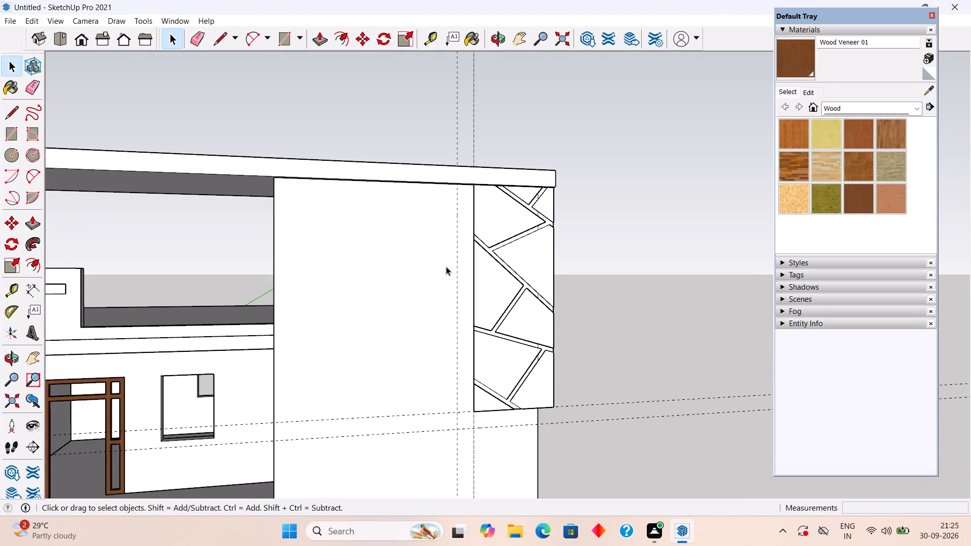
pyautogui.click(394, 284)
pyautogui.tripleClick(394, 284)
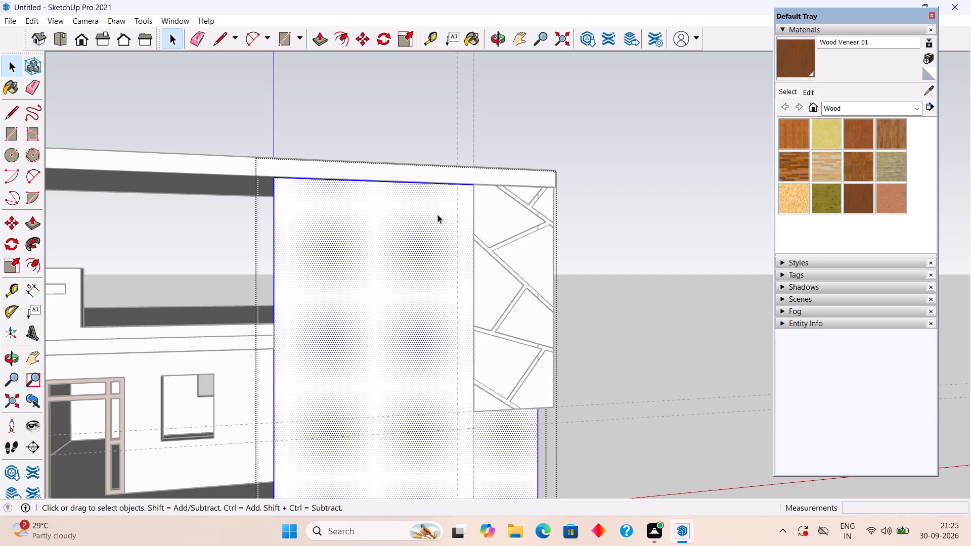
pyautogui.click(693, 281)
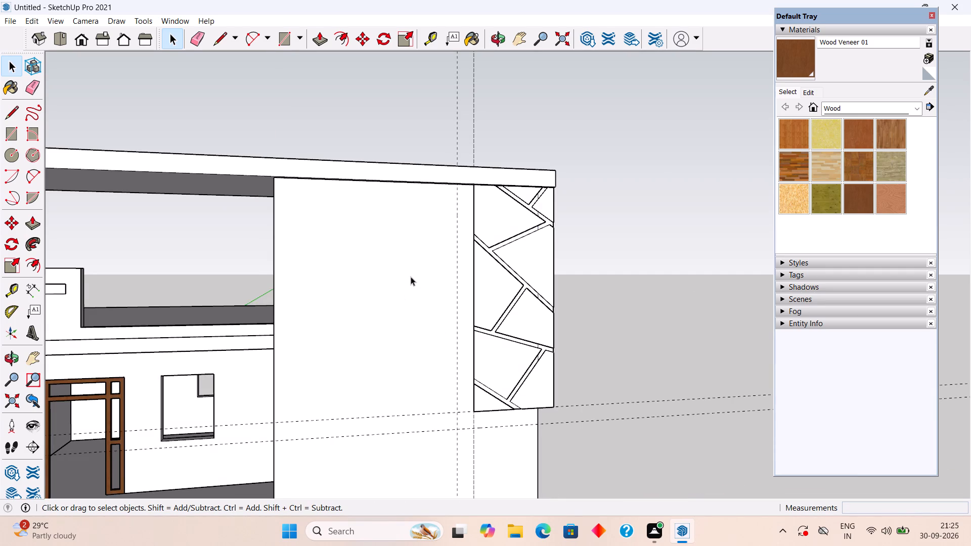
# Draw the L-strip's outer outline along the guides, from the roof underside down and across below the panel to the wall's outer edge.
pyautogui.press('l')
pyautogui.scroll(12, 456, 204)
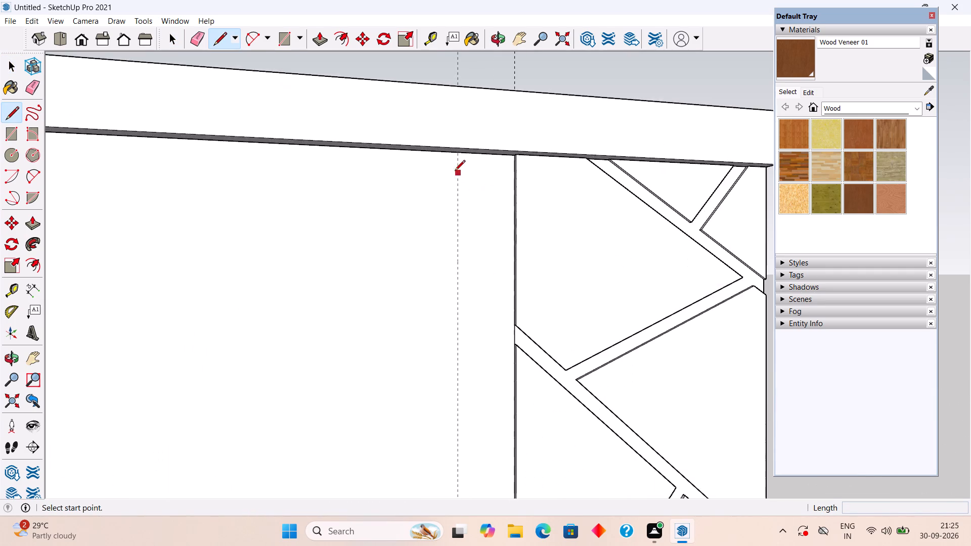
pyautogui.scroll(3, 455, 169)
pyautogui.click(456, 149)
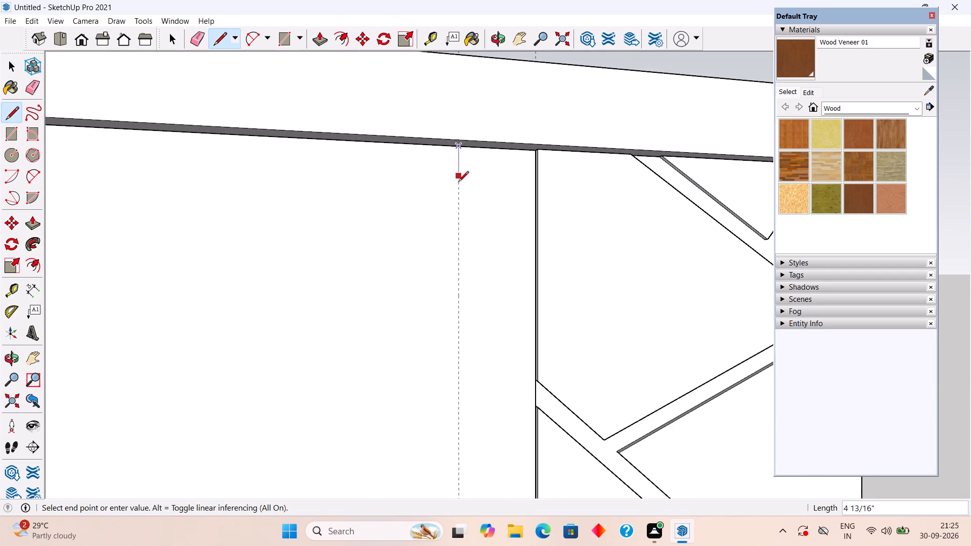
pyautogui.scroll(-20, 452, 213)
pyautogui.scroll(-4, 452, 213)
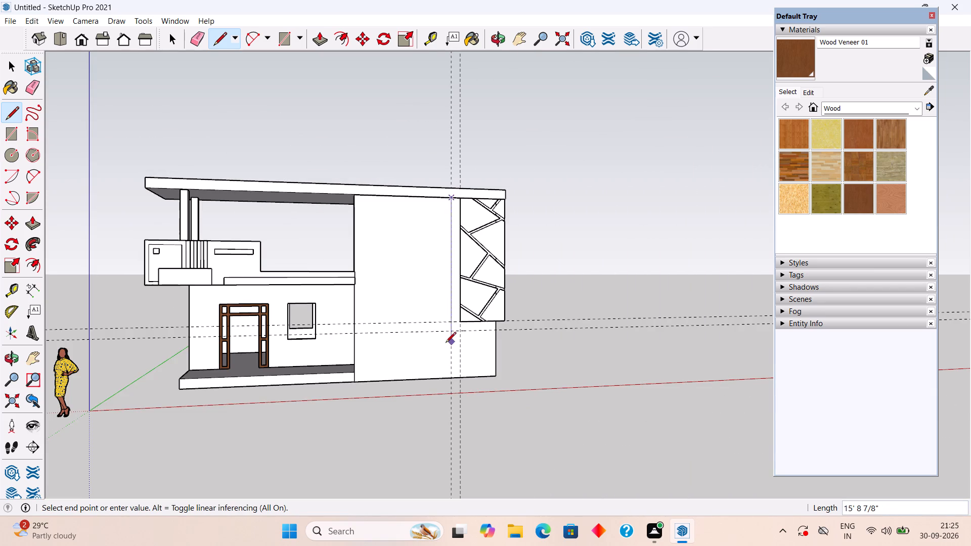
pyautogui.click(451, 333)
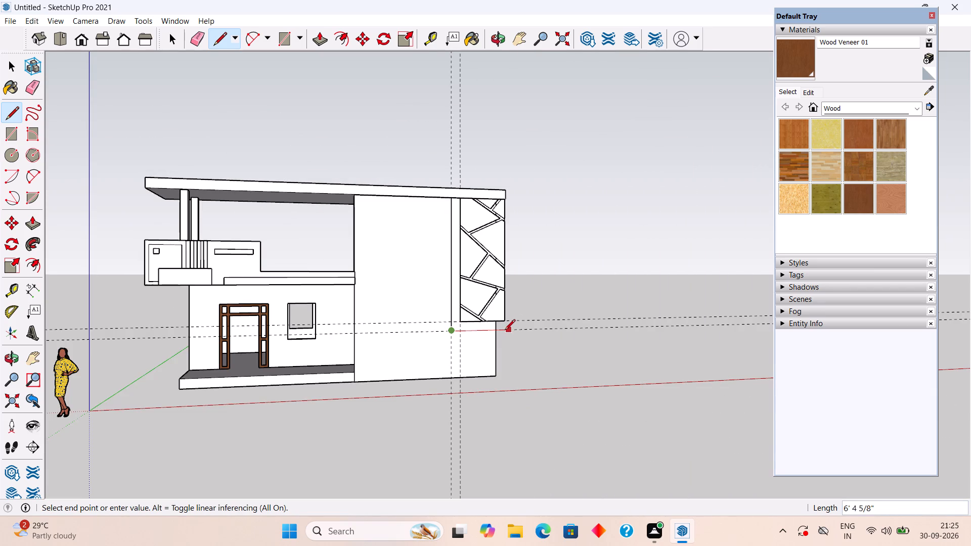
pyautogui.click(499, 332)
pyautogui.press('space')
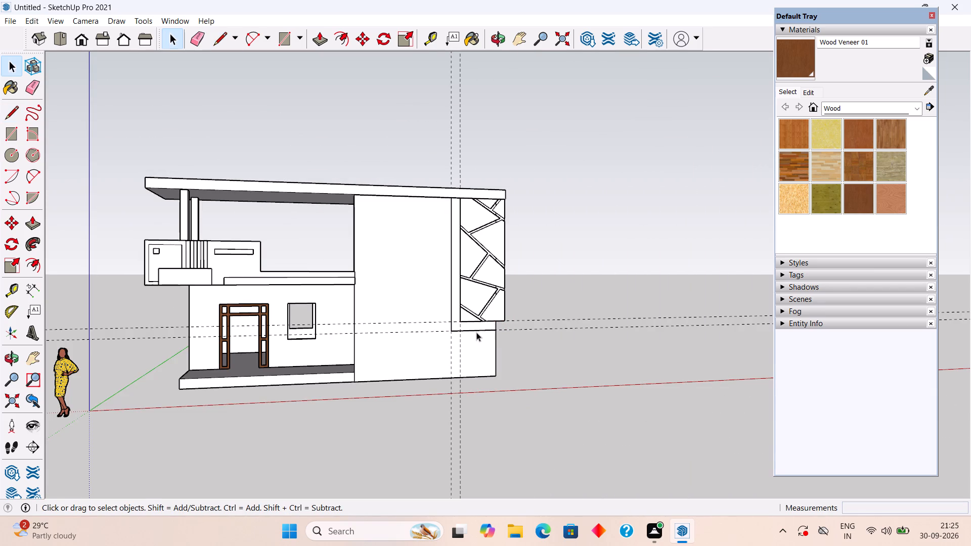
# Check from several angles whether the new outline separates the strip around the grooved panel from the wall face.
pyautogui.scroll(6, 444, 298)
pyautogui.click(465, 291)
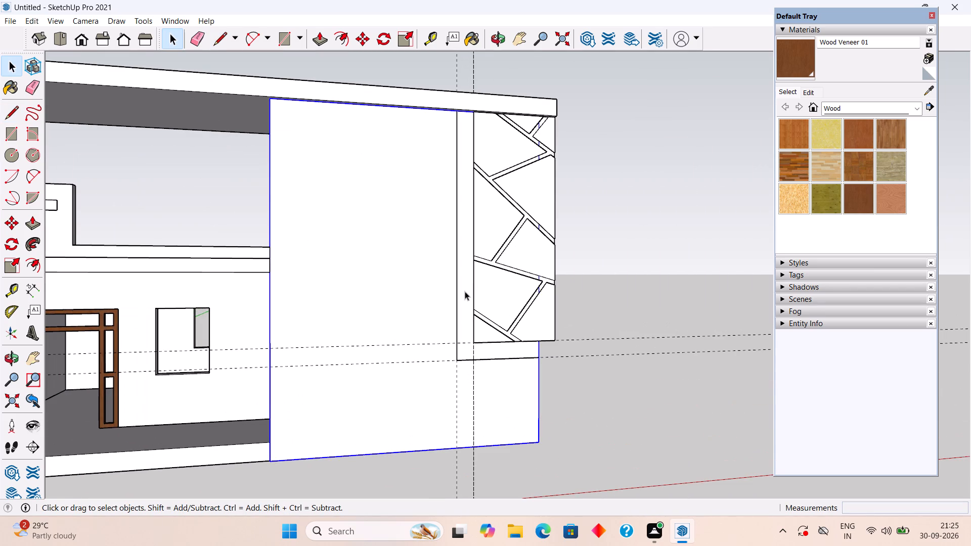
pyautogui.tripleClick(465, 291)
pyautogui.click(465, 291)
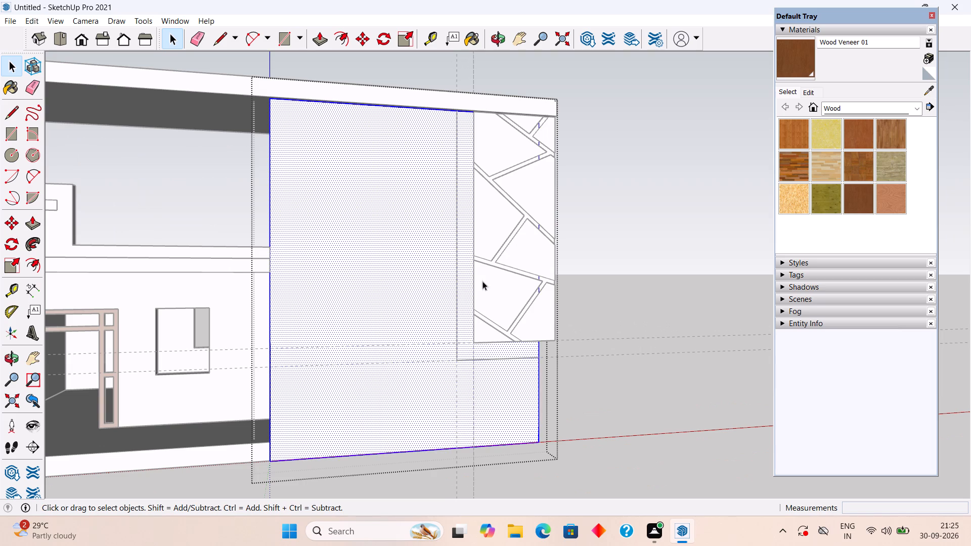
pyautogui.click(589, 224)
pyautogui.moveTo(494, 245); pyautogui.dragTo(540, 280, button='middle')
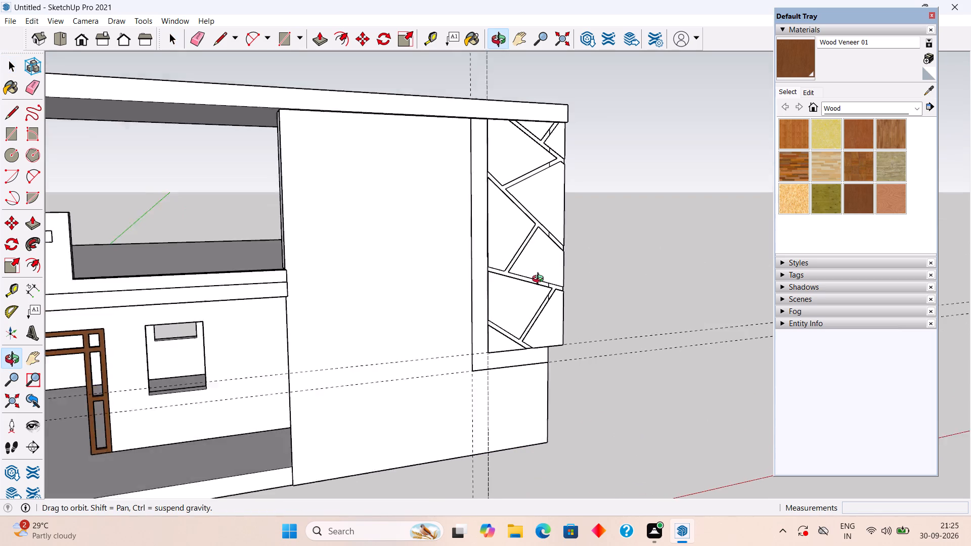
pyautogui.moveTo(540, 280); pyautogui.dragTo(611, 308, button='middle')
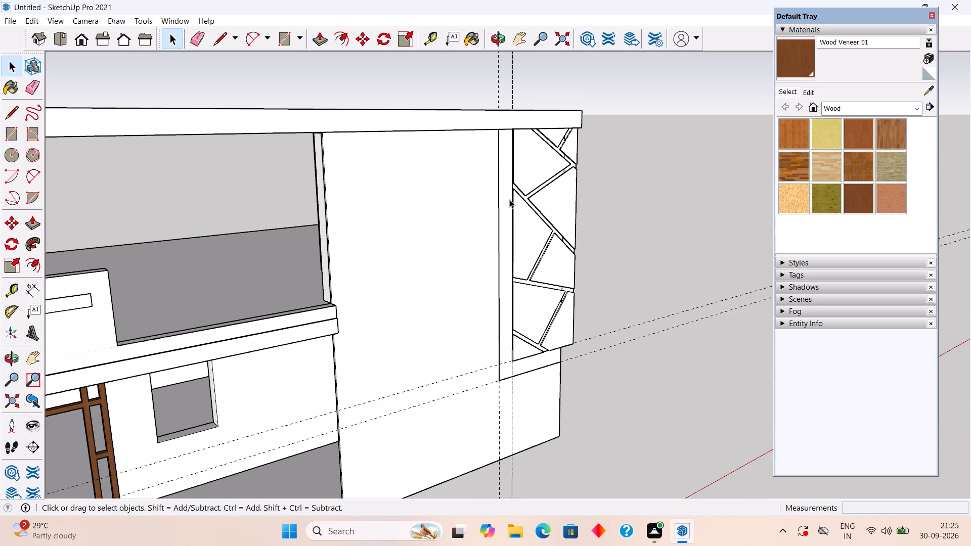
pyautogui.moveTo(531, 174); pyautogui.dragTo(690, 172, button='middle')
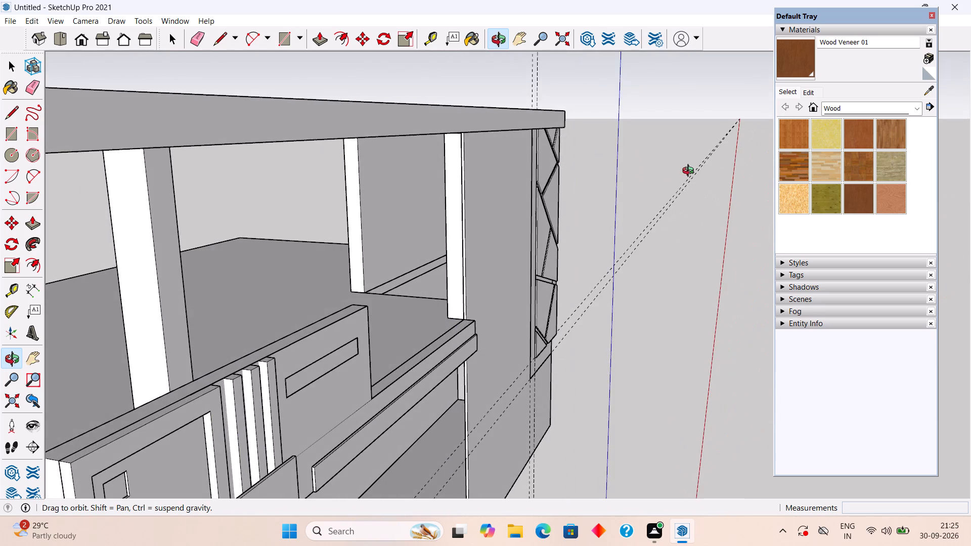
pyautogui.moveTo(690, 172); pyautogui.dragTo(536, 213, button='middle')
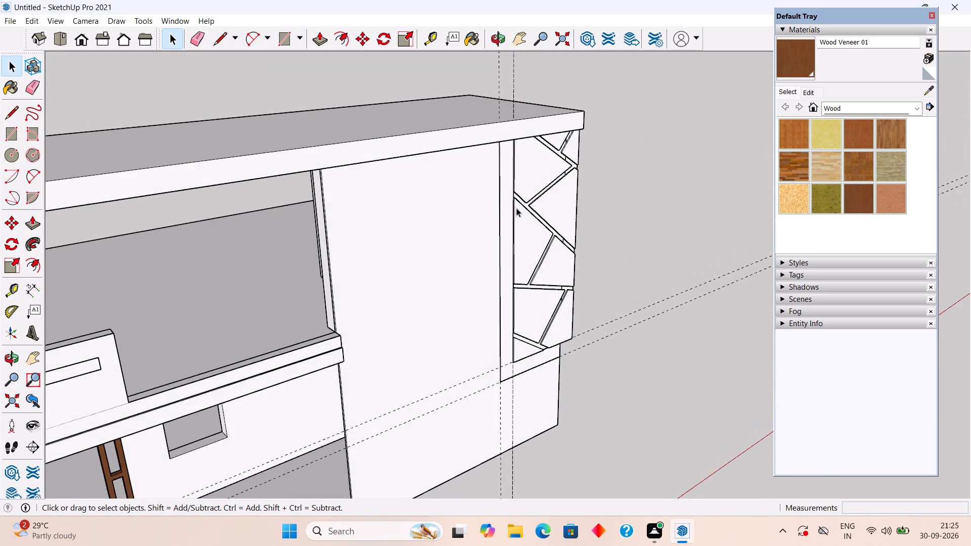
# Draw the strip's 1' top edge under the roof and its inner edge down the grooved panel's side to the bottom corner.
pyautogui.scroll(5, 500, 164)
pyautogui.moveTo(495, 131); pyautogui.dragTo(432, 35, button='middle')
pyautogui.scroll(5, 503, 119)
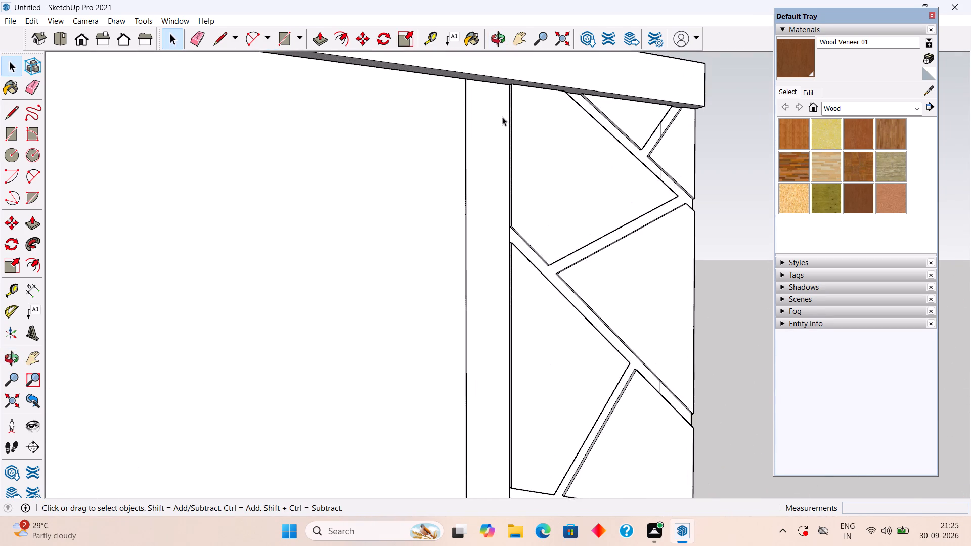
pyautogui.scroll(1, 479, 86)
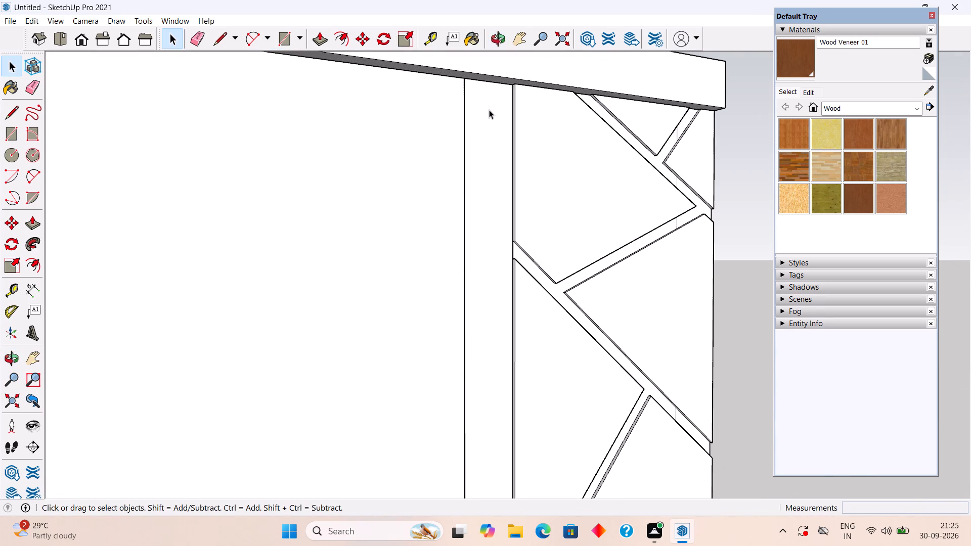
pyautogui.press('l')
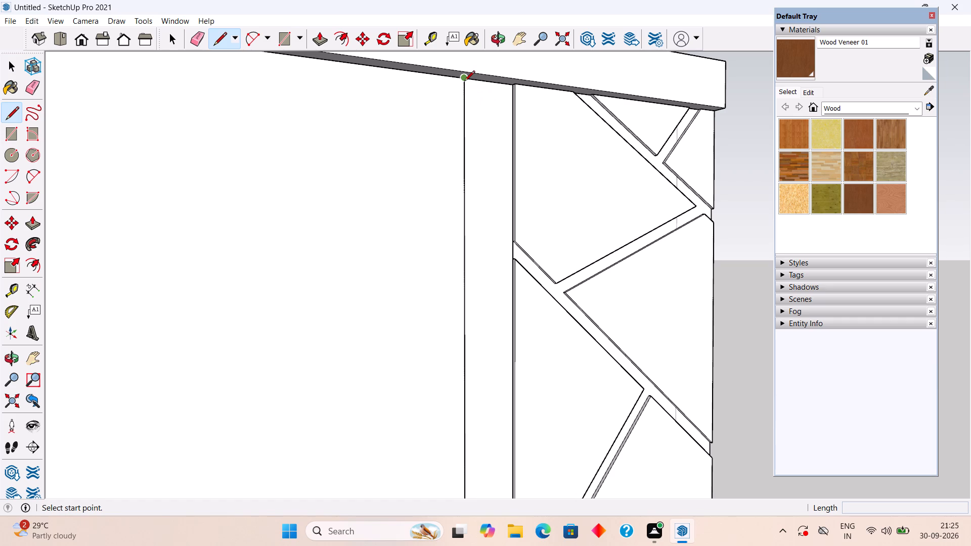
pyautogui.click(464, 82)
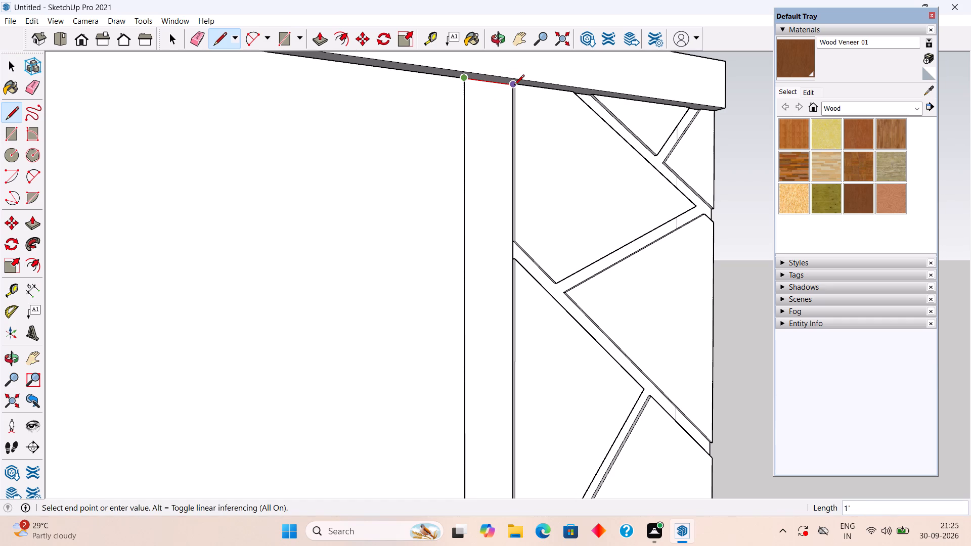
pyautogui.click(514, 86)
pyautogui.scroll(-10, 500, 287)
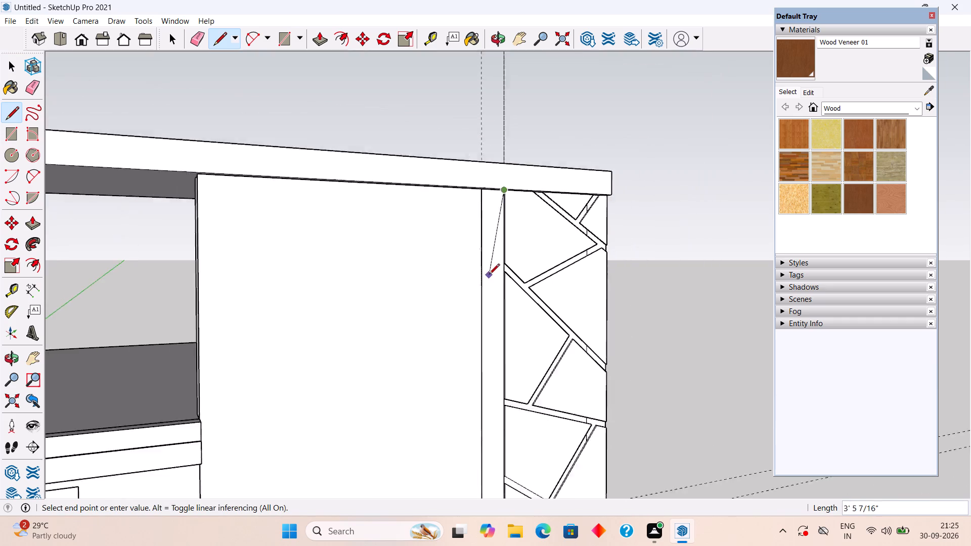
pyautogui.scroll(-2, 489, 275)
pyautogui.scroll(12, 491, 454)
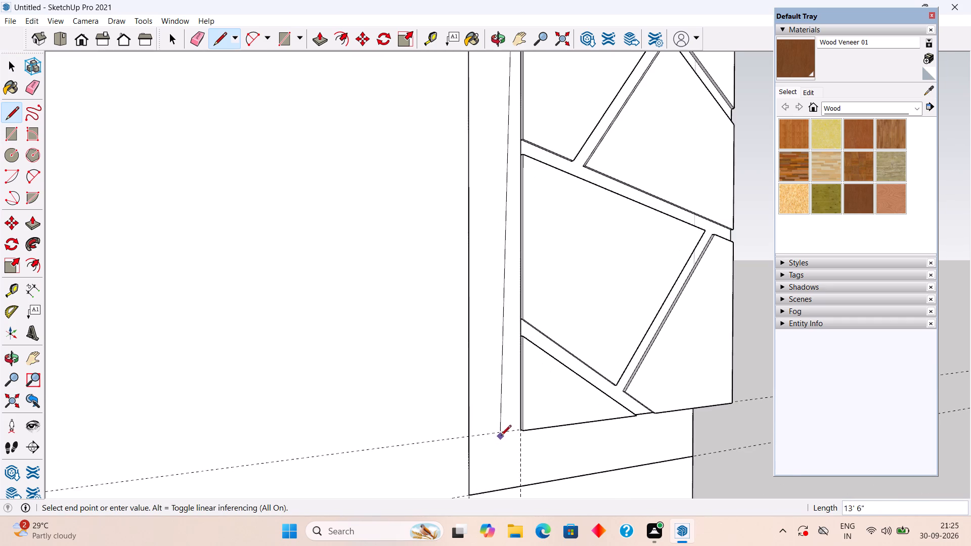
pyautogui.scroll(-1, 501, 436)
pyautogui.scroll(6, 503, 436)
pyautogui.click(527, 425)
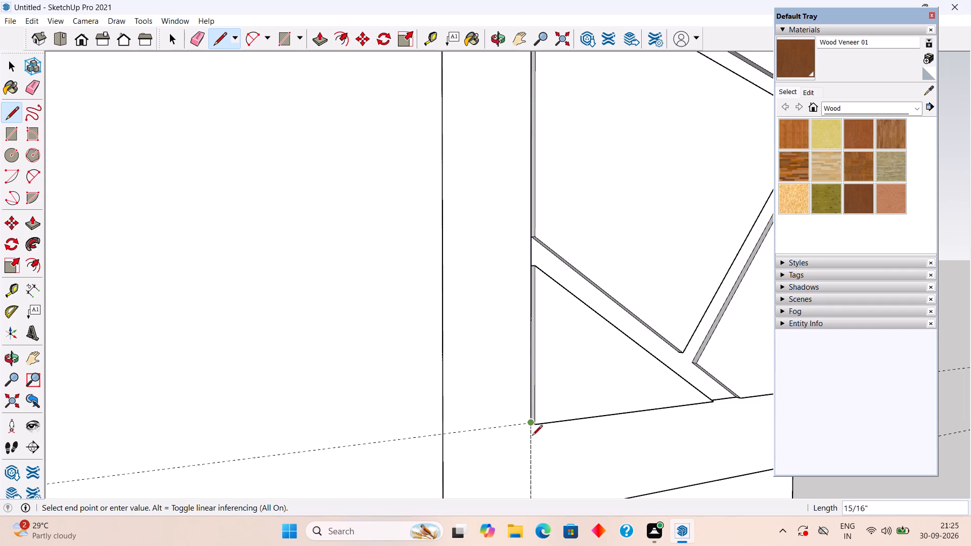
# Close the L-shaped strip with a line about 3' 11" along the panel's bottom edge and about 1' down the wall's outer edge.
pyautogui.scroll(15, 566, 427)
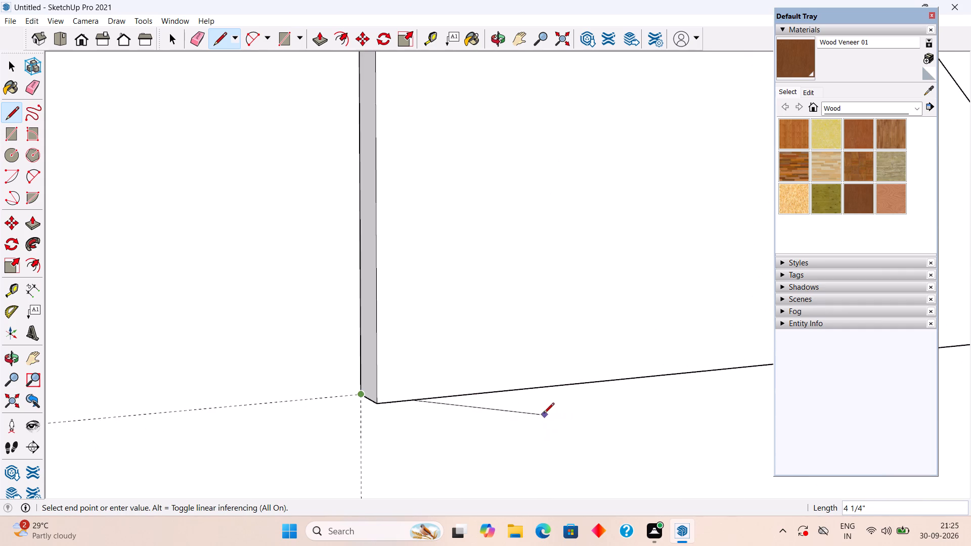
pyautogui.scroll(5, 544, 414)
pyautogui.scroll(-20, 538, 408)
pyautogui.scroll(-7, 538, 408)
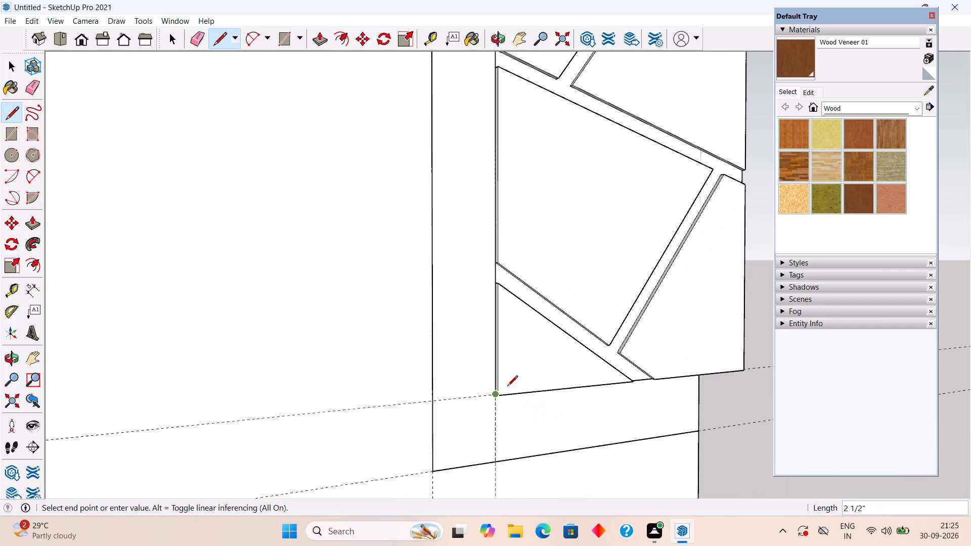
pyautogui.scroll(9, 714, 364)
pyautogui.scroll(-3, 654, 384)
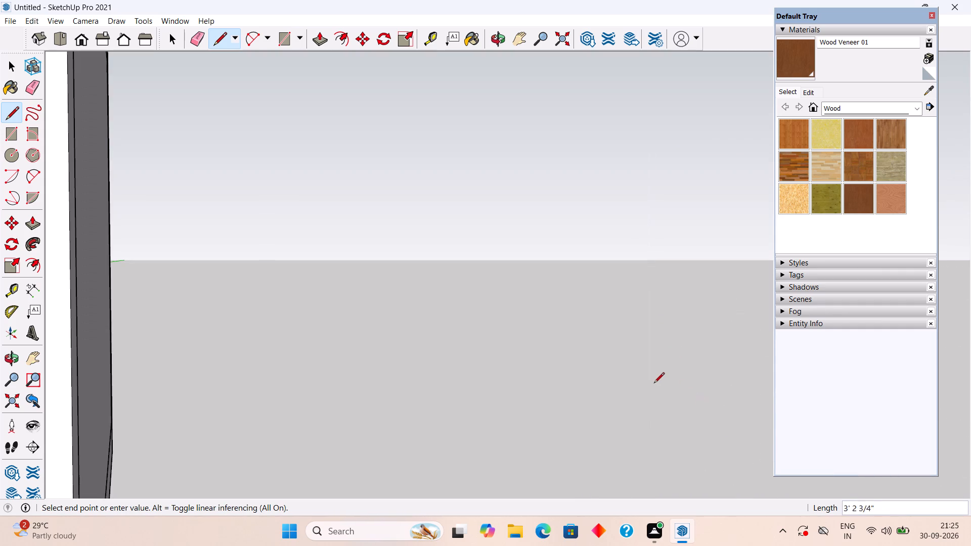
pyautogui.scroll(-3, 654, 384)
pyautogui.moveTo(648, 337); pyautogui.dragTo(610, 185, button='middle')
pyautogui.scroll(4, 609, 221)
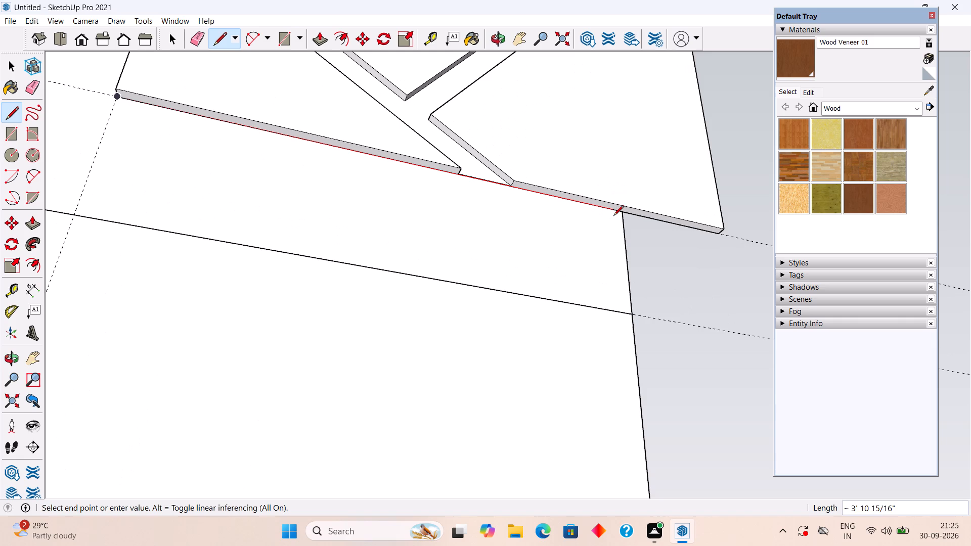
pyautogui.click(623, 210)
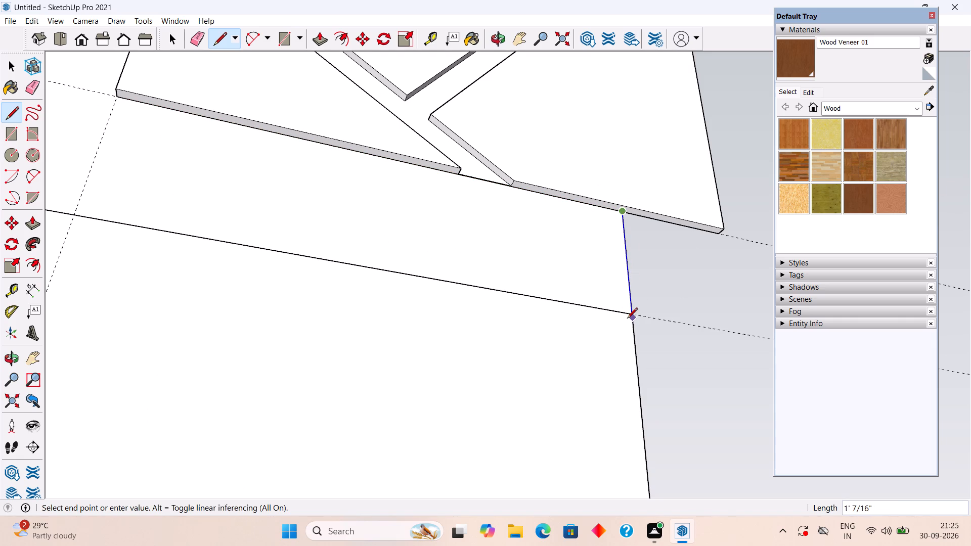
pyautogui.click(631, 313)
pyautogui.press('space')
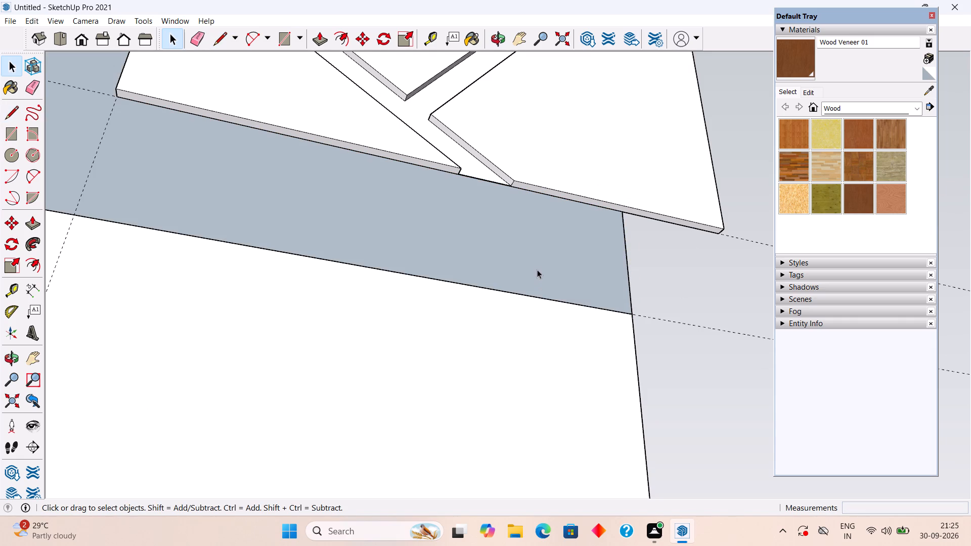
# Push/Pull the L-shaped strip around the grooved panel outward by 6".
pyautogui.press('p')
pyautogui.click(533, 257)
pyautogui.scroll(-11, 535, 250)
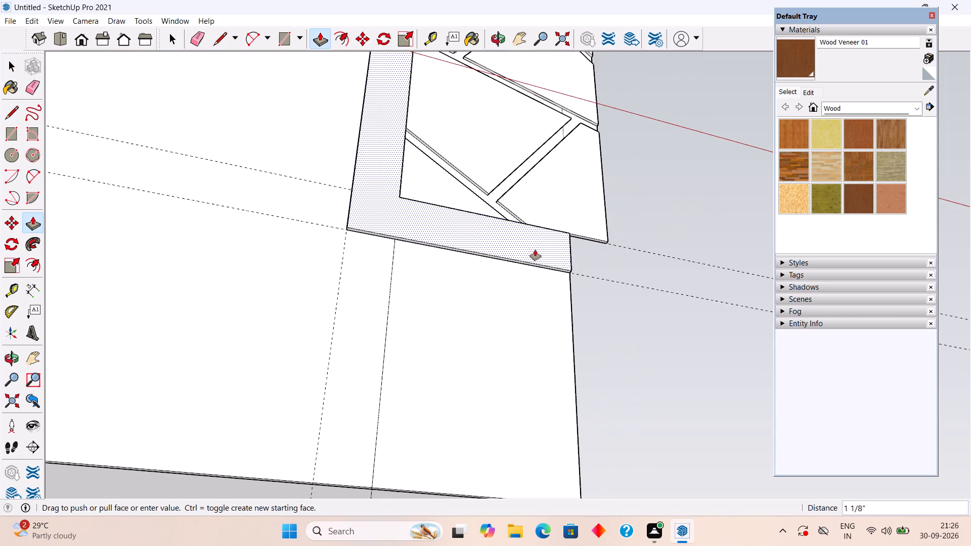
pyautogui.moveTo(535, 250); pyautogui.dragTo(523, 419, button='middle')
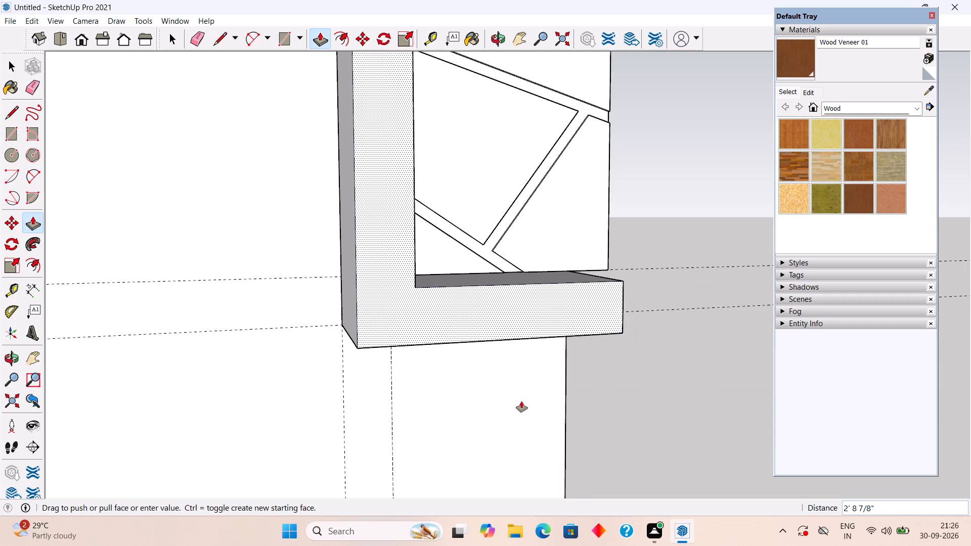
pyautogui.write('6"')
pyautogui.press('Return')
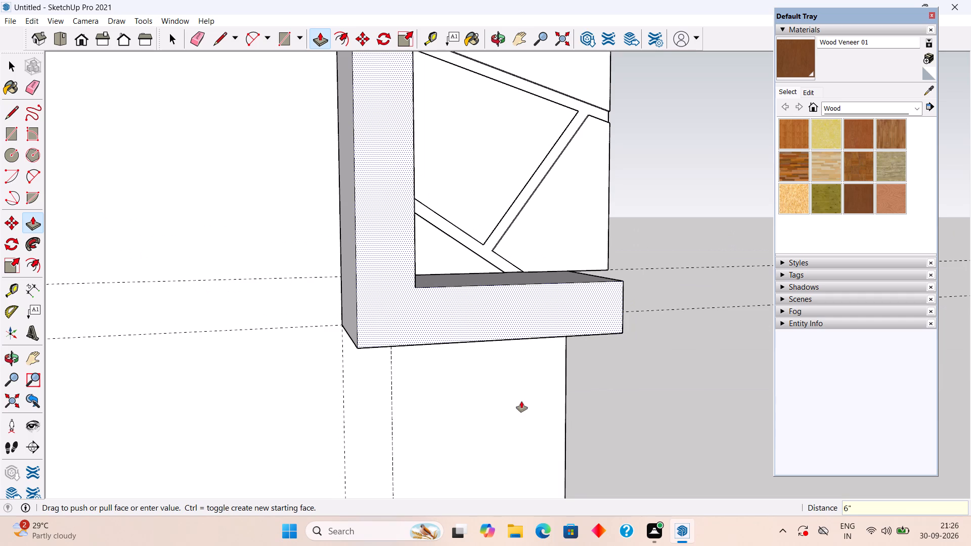
pyautogui.press('space')
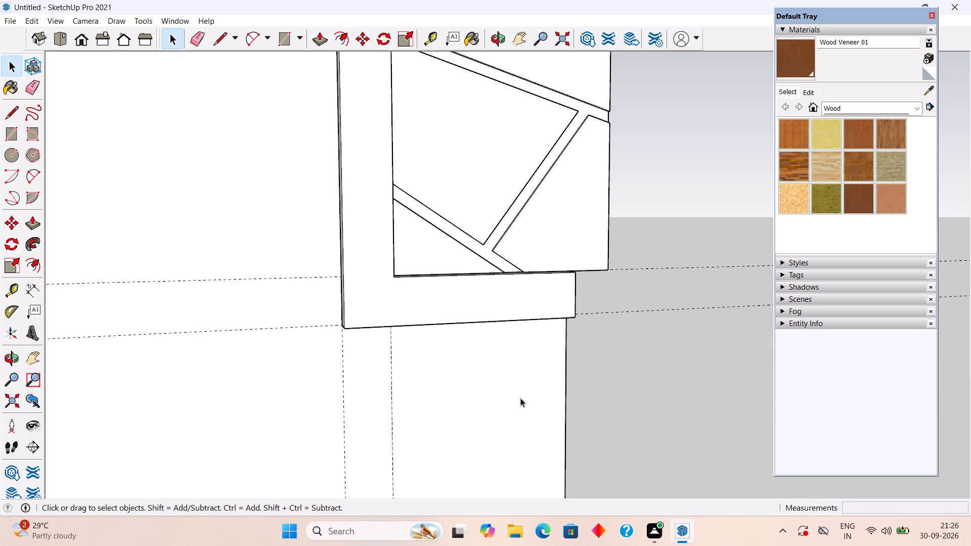
# Examine the raised L-shaped border and the whole front elevation from the side, below and above.
pyautogui.moveTo(520, 397); pyautogui.dragTo(104, 398, button='middle')
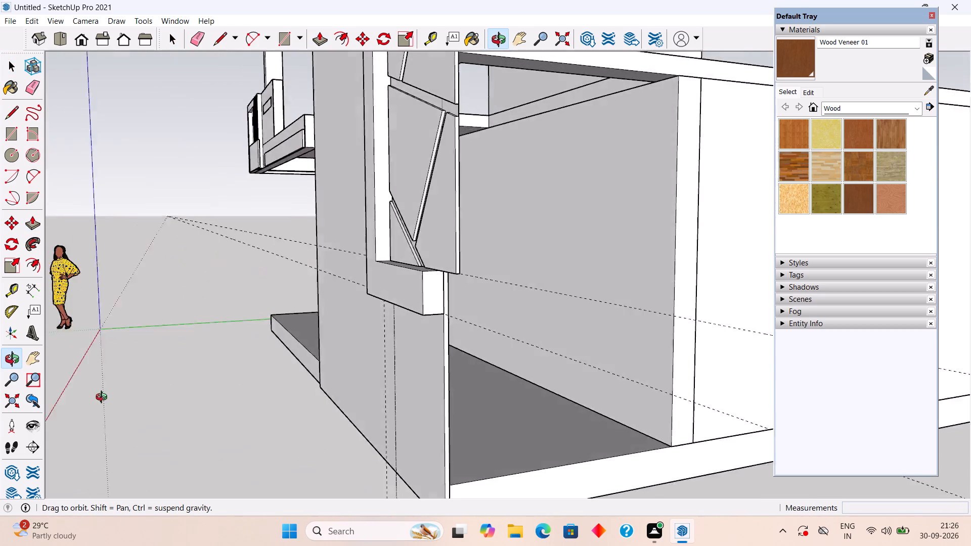
pyautogui.moveTo(104, 398); pyautogui.dragTo(234, 323, button='middle')
pyautogui.scroll(-10, 234, 323)
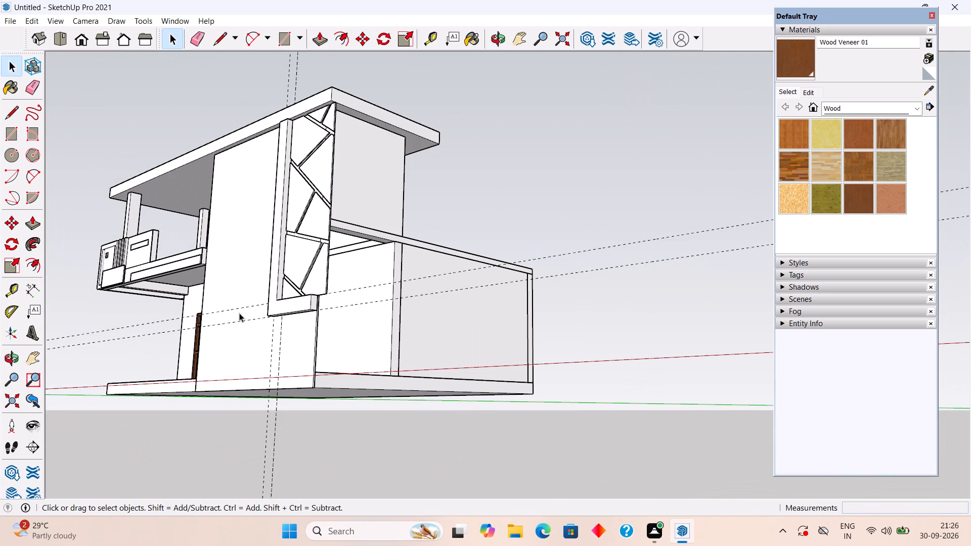
pyautogui.keyDown('shift'); pyautogui.moveTo(239, 313); pyautogui.dragTo(520, 357, button='middle'); pyautogui.keyUp('shift')
pyautogui.moveTo(570, 299); pyautogui.dragTo(635, 370, button='middle')
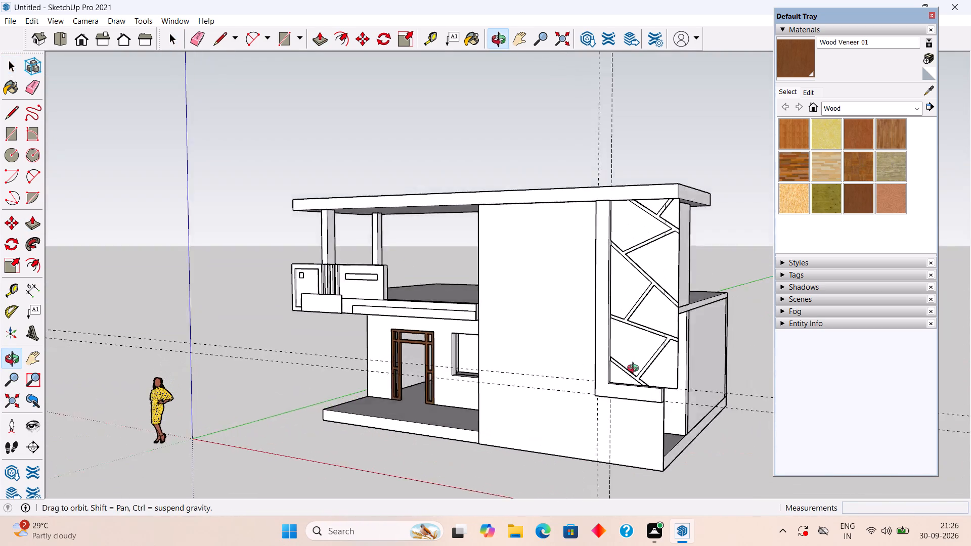
pyautogui.moveTo(635, 370); pyautogui.dragTo(669, 409, button='middle')
pyautogui.moveTo(469, 347); pyautogui.dragTo(600, 279, button='middle')
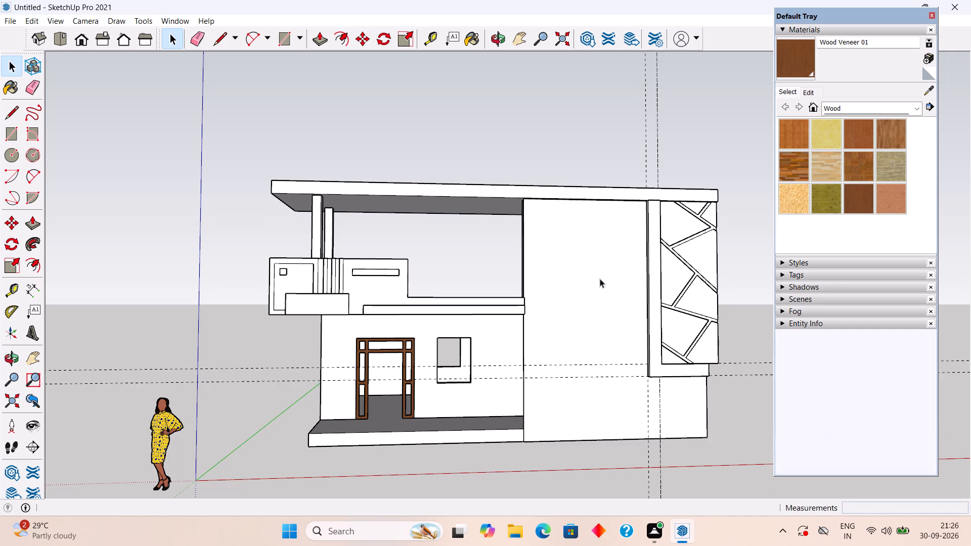
pyautogui.moveTo(600, 279); pyautogui.dragTo(609, 367, button='middle')
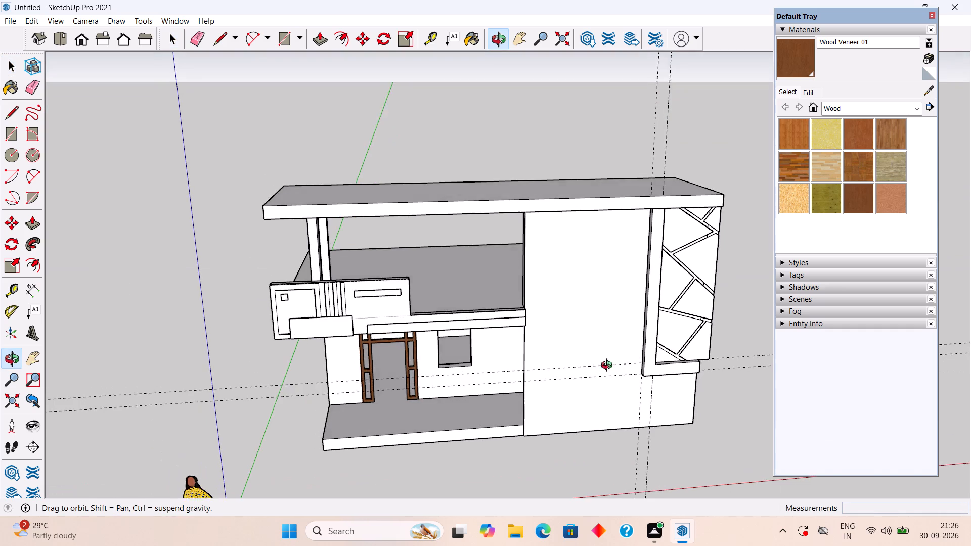
pyautogui.moveTo(609, 367); pyautogui.dragTo(598, 365, button='middle')
pyautogui.moveTo(542, 308); pyautogui.dragTo(494, 238, button='middle')
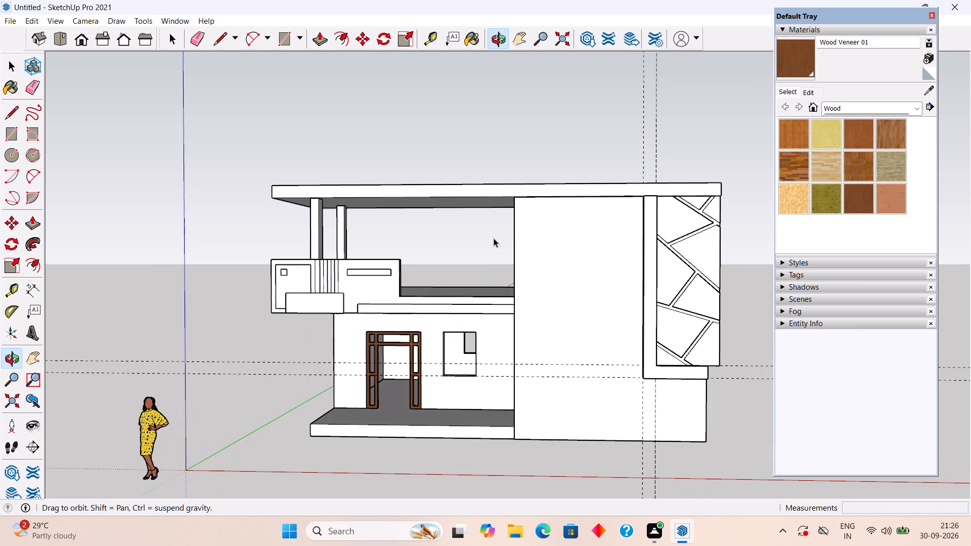
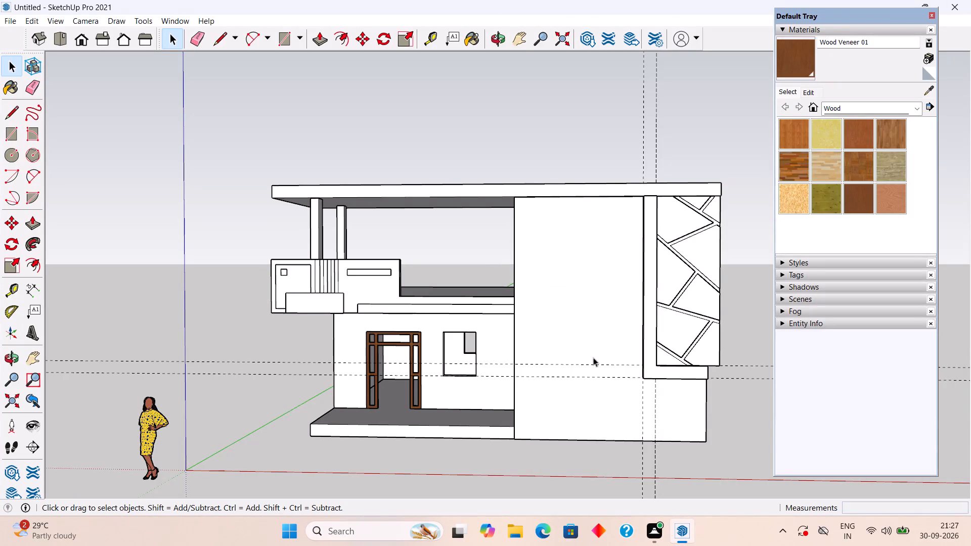
# Place a horizontal guide 1' below the bottom edge of the raised L-shaped border on the plain wall.
pyautogui.moveTo(616, 374); pyautogui.dragTo(632, 288, button='middle')
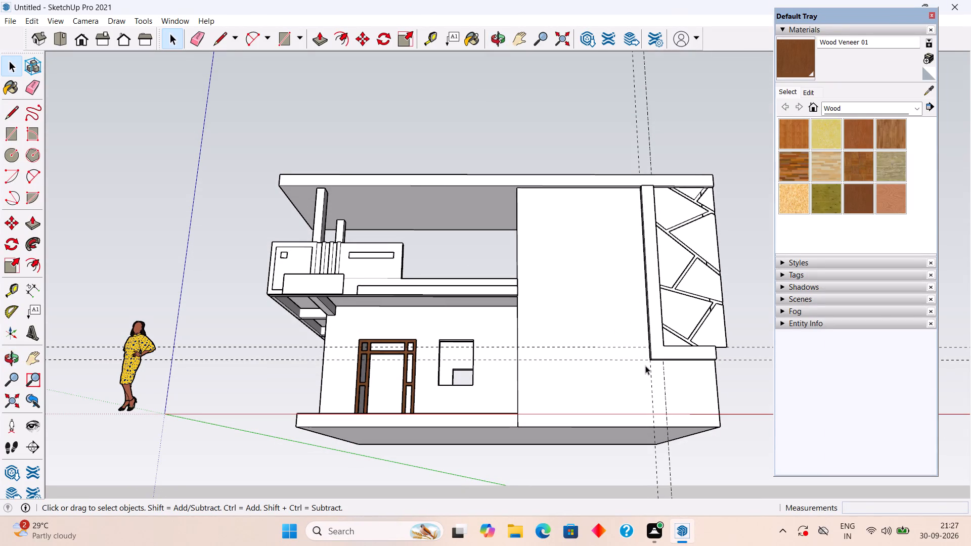
pyautogui.moveTo(645, 366); pyautogui.dragTo(645, 358, button='middle')
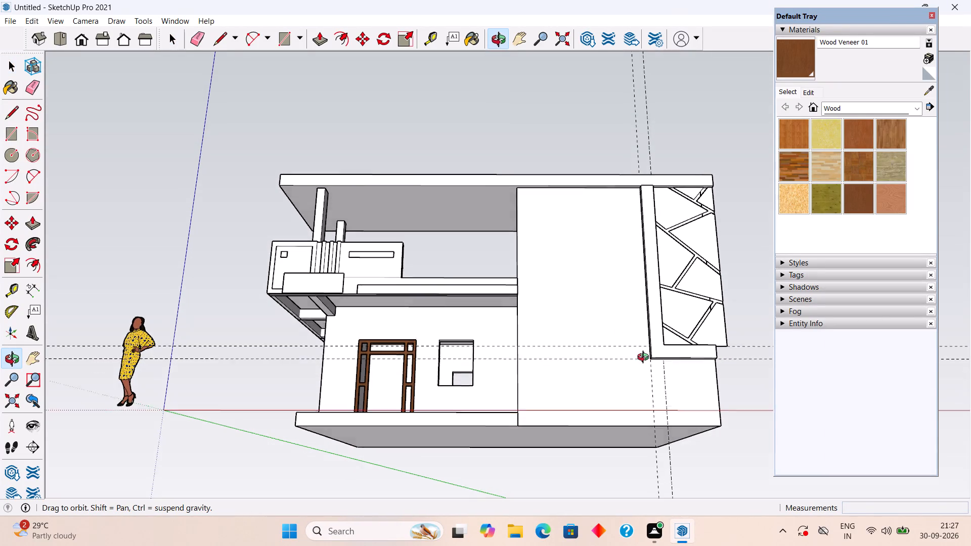
pyautogui.moveTo(645, 358); pyautogui.dragTo(645, 355, button='middle')
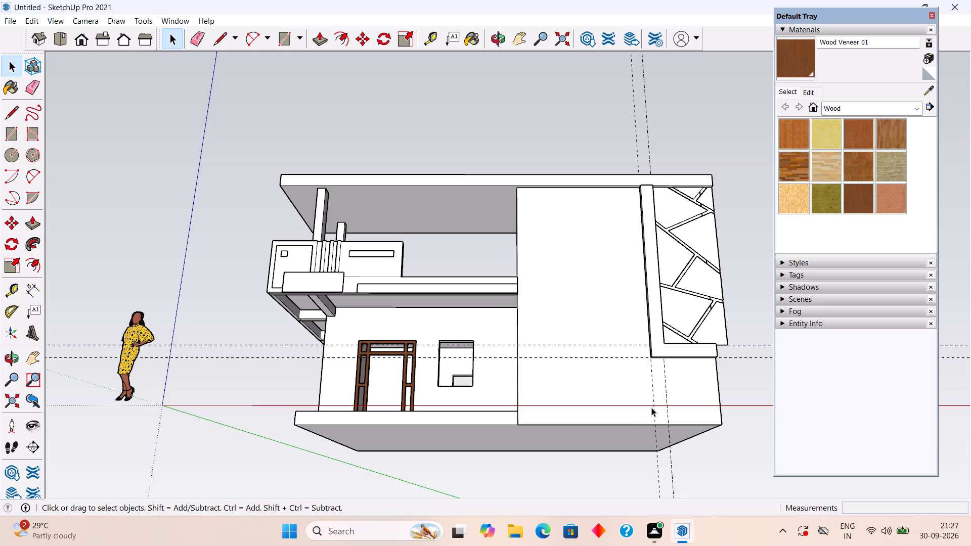
pyautogui.press('t')
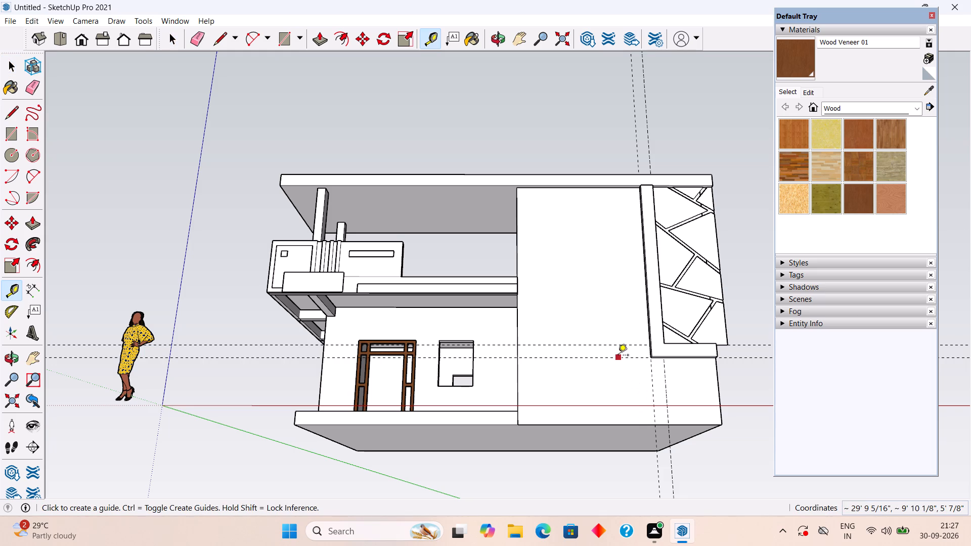
pyautogui.click(618, 356)
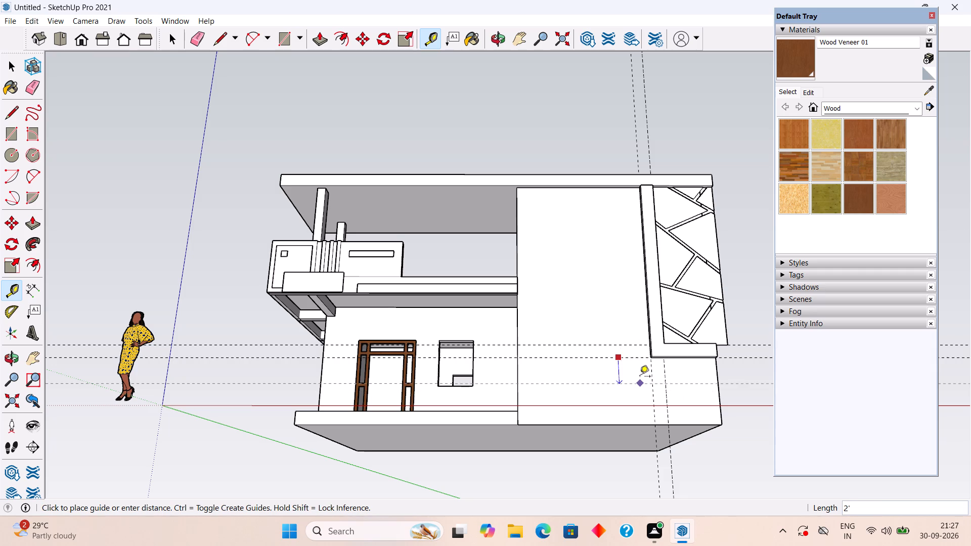
pyautogui.write("1'")
pyautogui.press('Return')
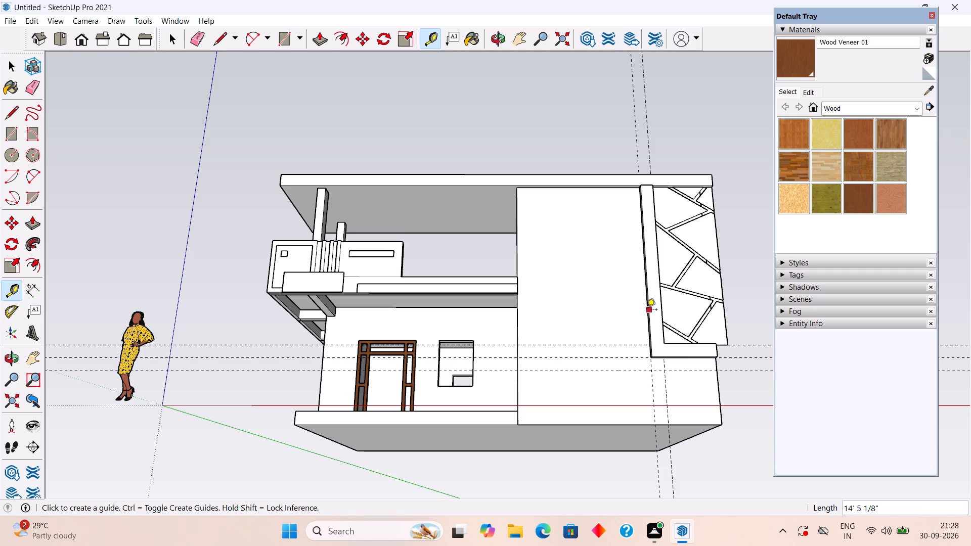
# Place a vertical guide on the plain wall 5' from the border's outer vertical edge, away from the grooved panel.
pyautogui.moveTo(646, 308); pyautogui.dragTo(682, 396, button='middle')
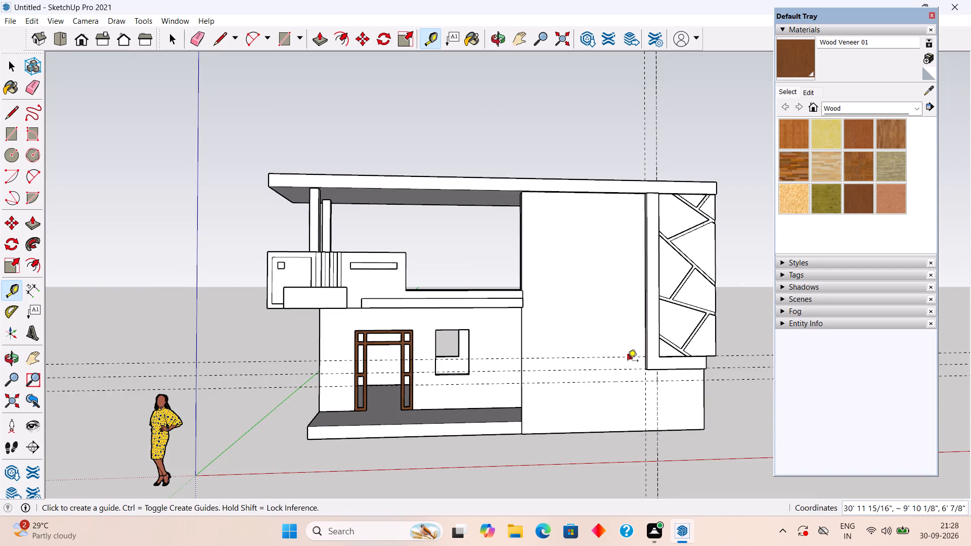
pyautogui.scroll(-1, 623, 365)
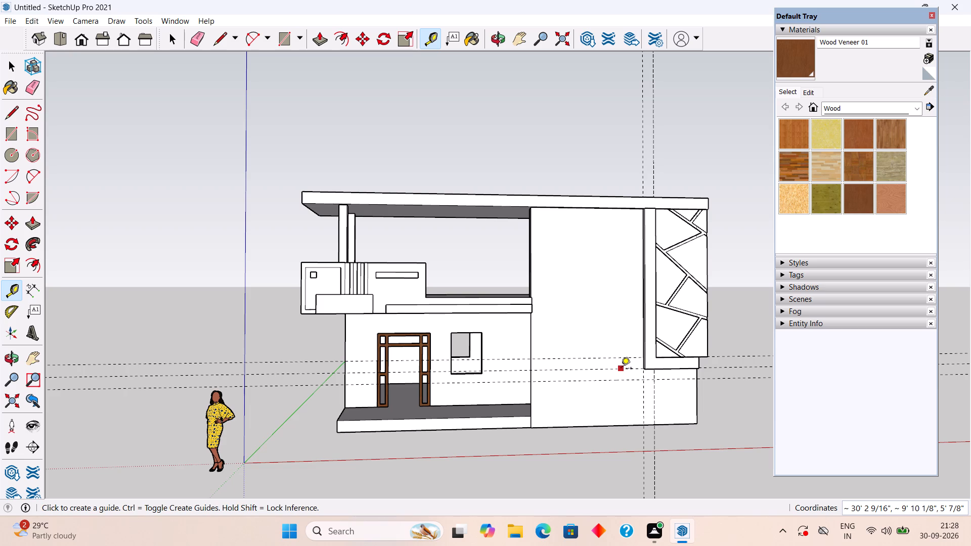
pyautogui.scroll(7, 636, 341)
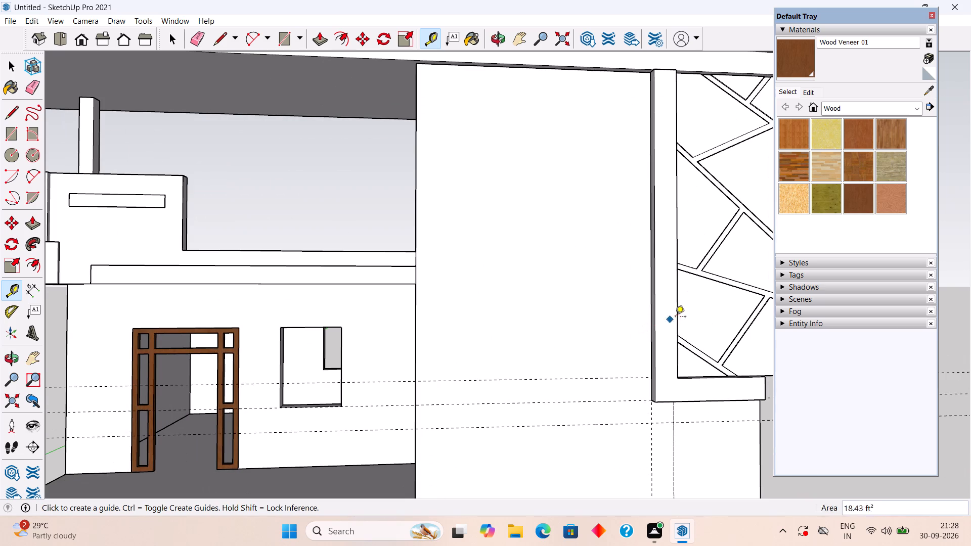
pyautogui.scroll(7, 648, 327)
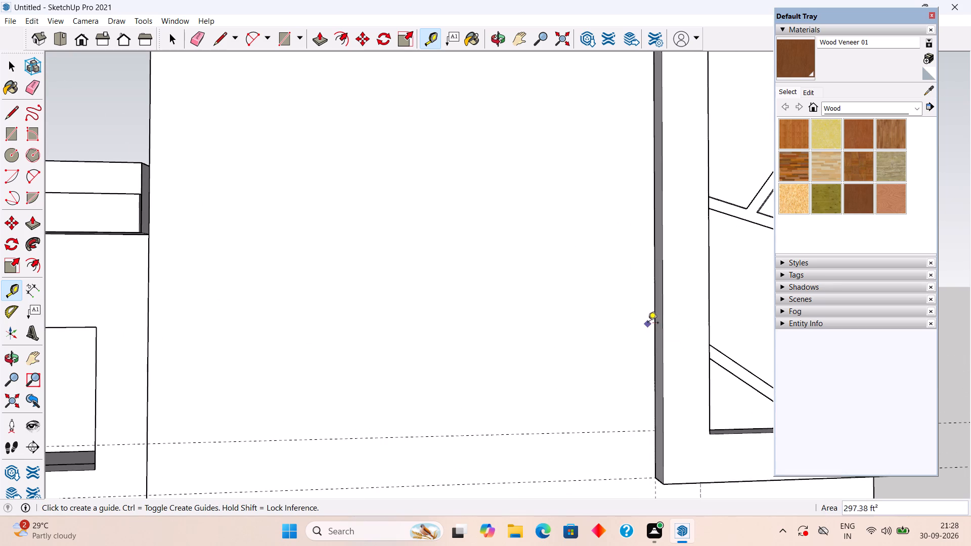
pyautogui.click(654, 322)
pyautogui.scroll(-9, 497, 353)
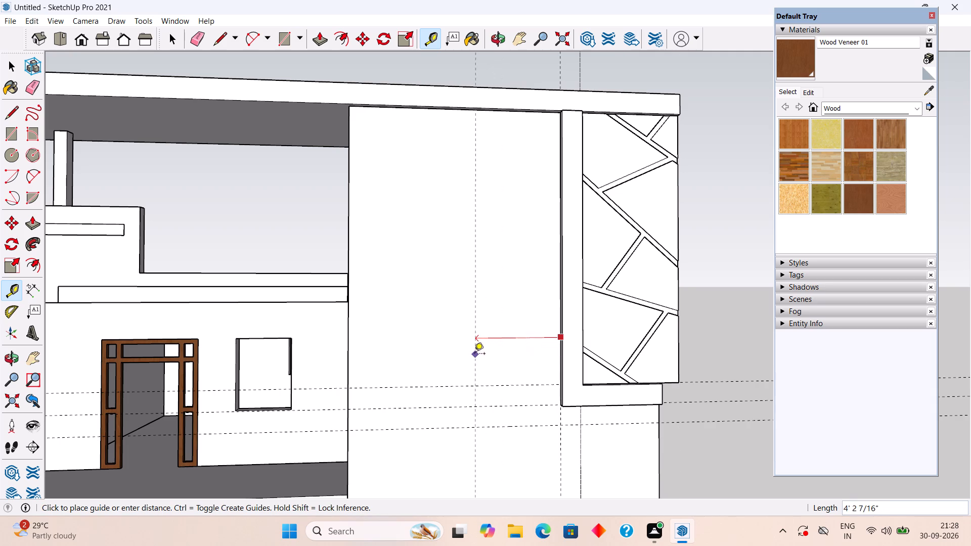
pyautogui.write("5'")
pyautogui.press('Return')
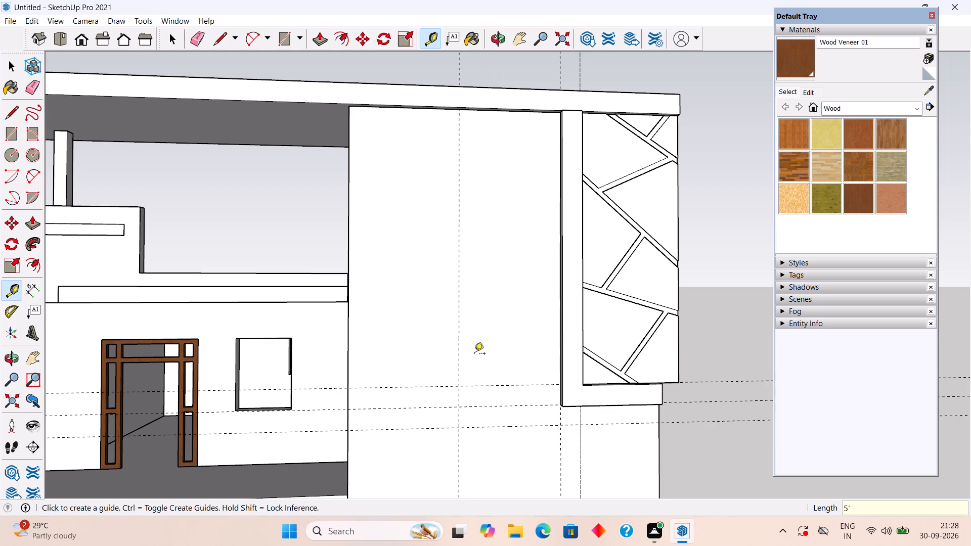
# Place a second vertical guide 2' from the 5' guide, on the side towards the grooved panel.
pyautogui.scroll(-5, 460, 428)
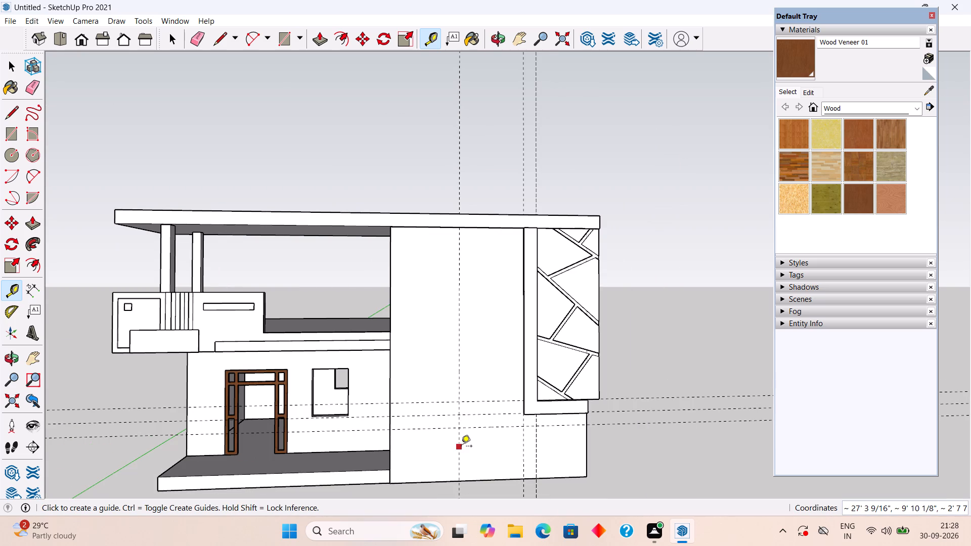
pyautogui.click(461, 449)
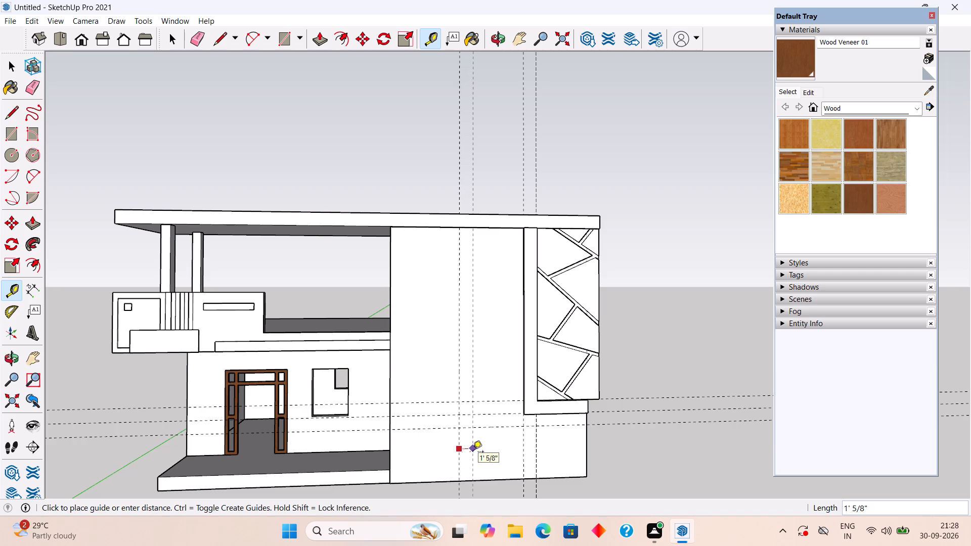
pyautogui.write("2'")
pyautogui.press('Return')
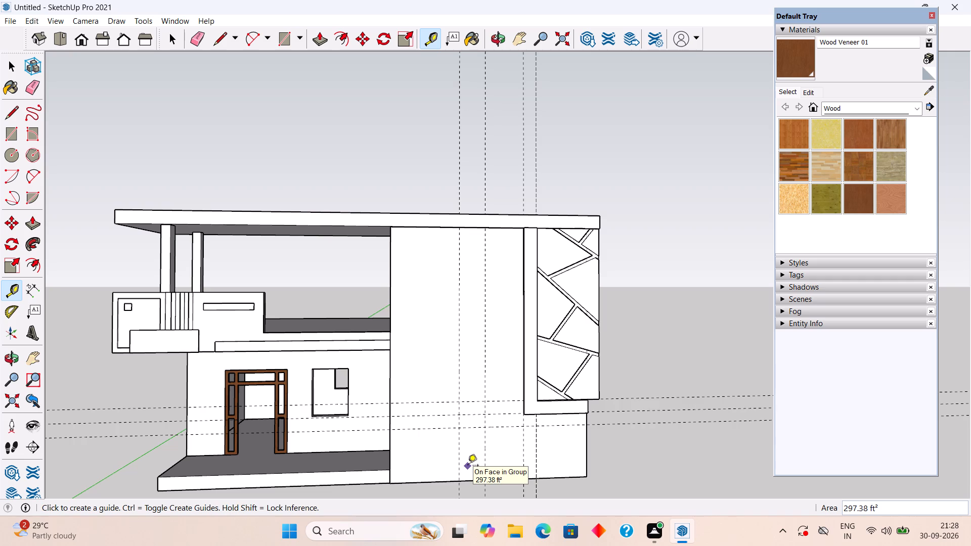
pyautogui.press('space')
# Place corner guides 6" below the lowest horizontal guide and 6" from the 2' vertical guide towards the grooved panel.
pyautogui.moveTo(468, 462); pyautogui.dragTo(468, 401, button='middle')
pyautogui.scroll(-1, 468, 441)
pyautogui.scroll(-2, 469, 401)
pyautogui.scroll(13, 495, 484)
pyautogui.scroll(2, 488, 441)
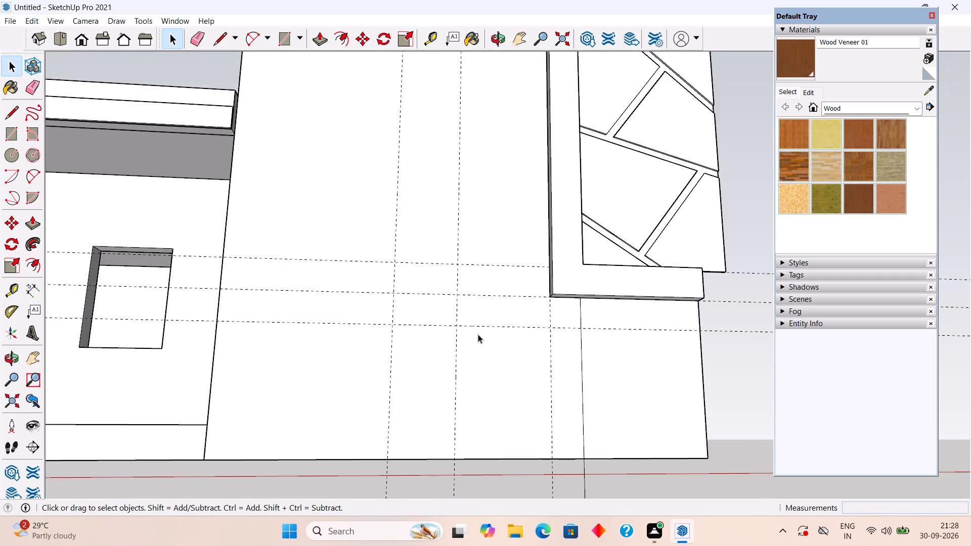
pyautogui.press('t')
pyautogui.click(482, 328)
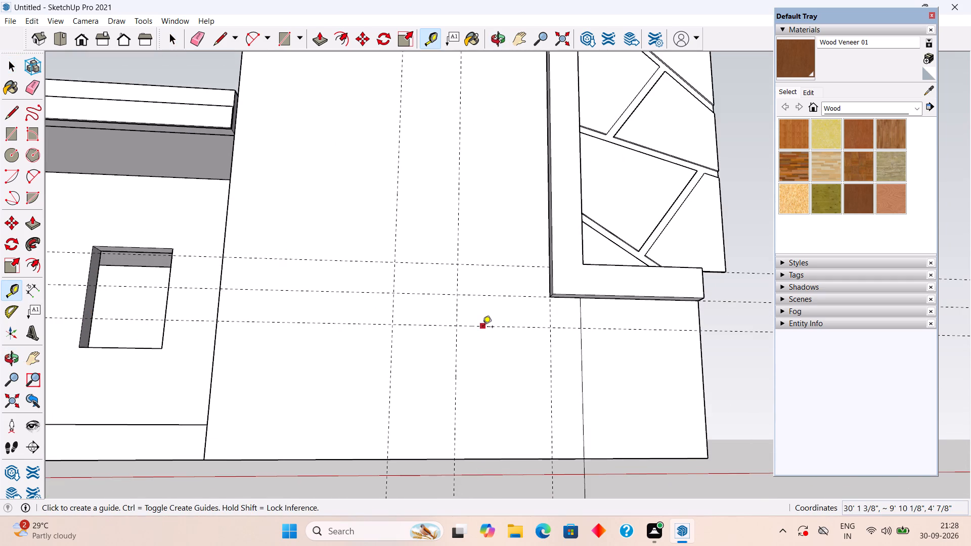
pyautogui.write('6"')
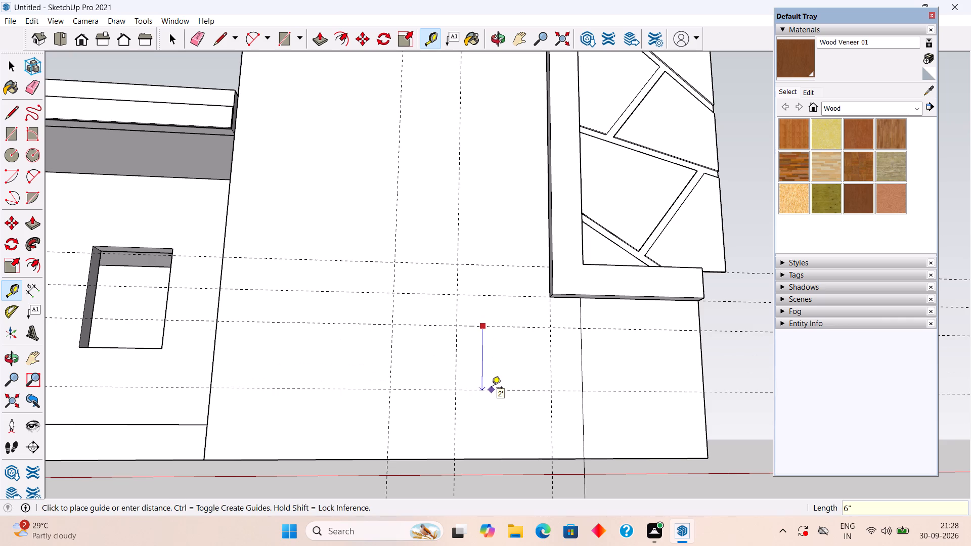
pyautogui.press('Return')
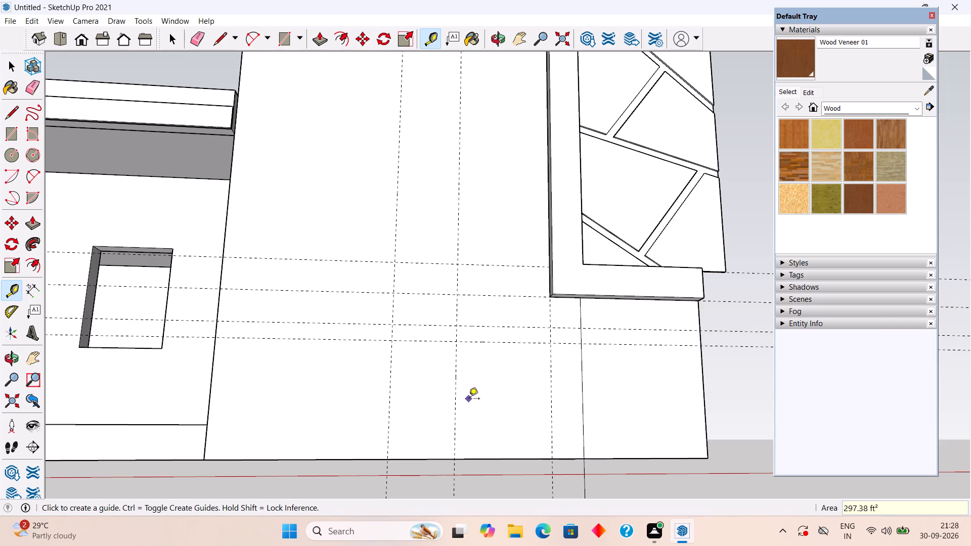
pyautogui.click(456, 398)
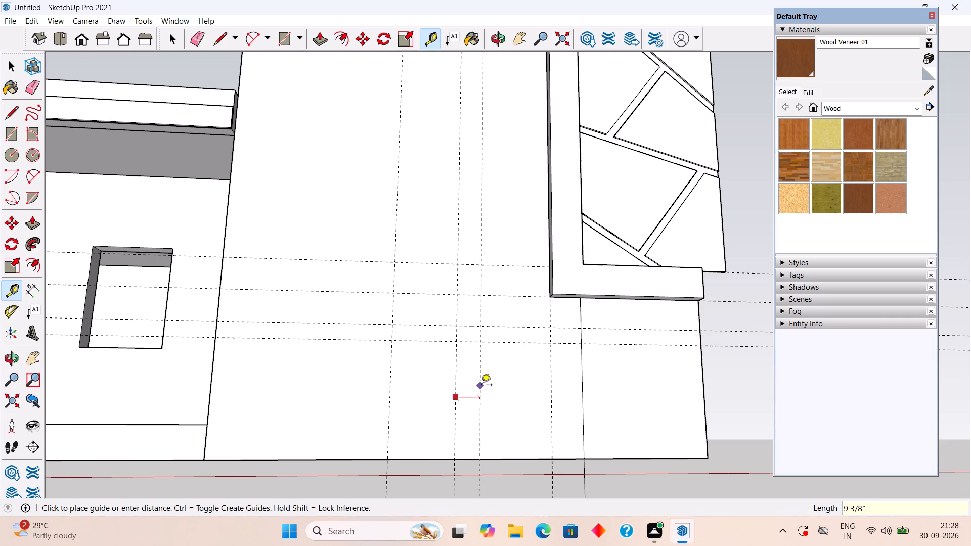
pyautogui.write('6"')
pyautogui.press('Return')
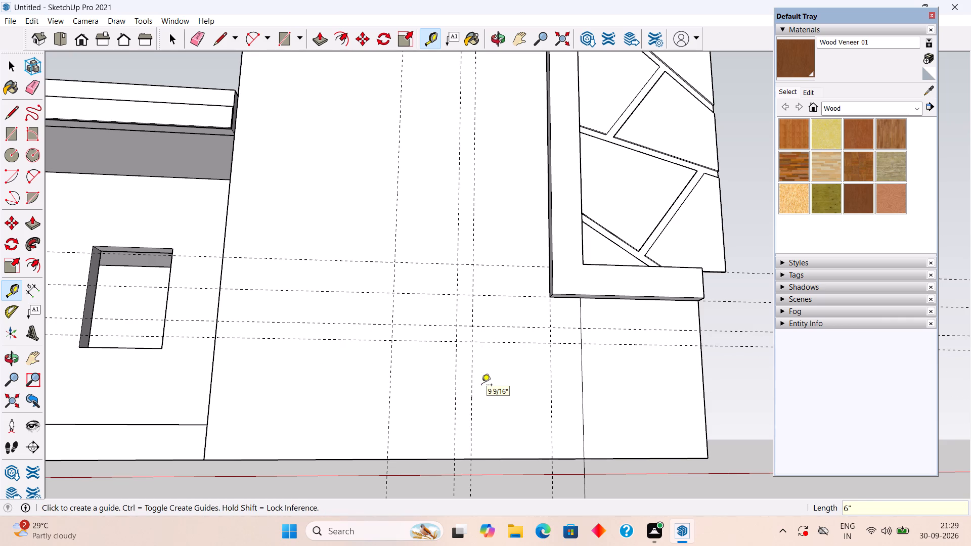
pyautogui.press('space')
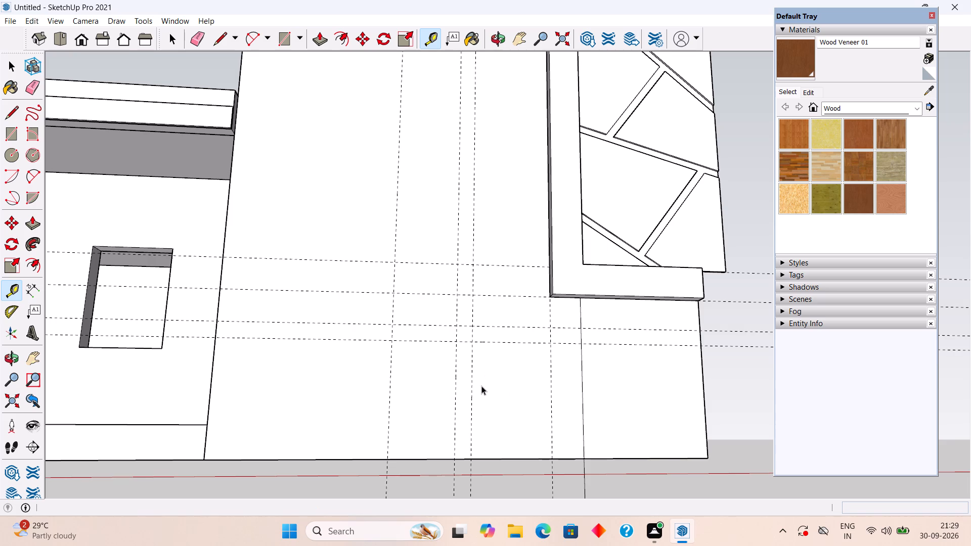
# Draw the outer outline from the wall base up the 5' guide to the border's bottom level, then 5' across to its corner.
pyautogui.press('l')
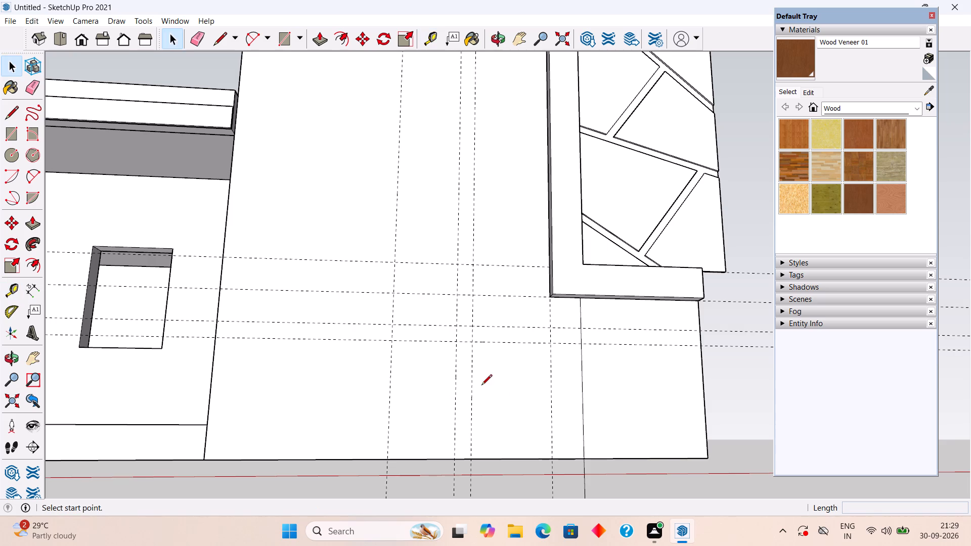
pyautogui.click(385, 457)
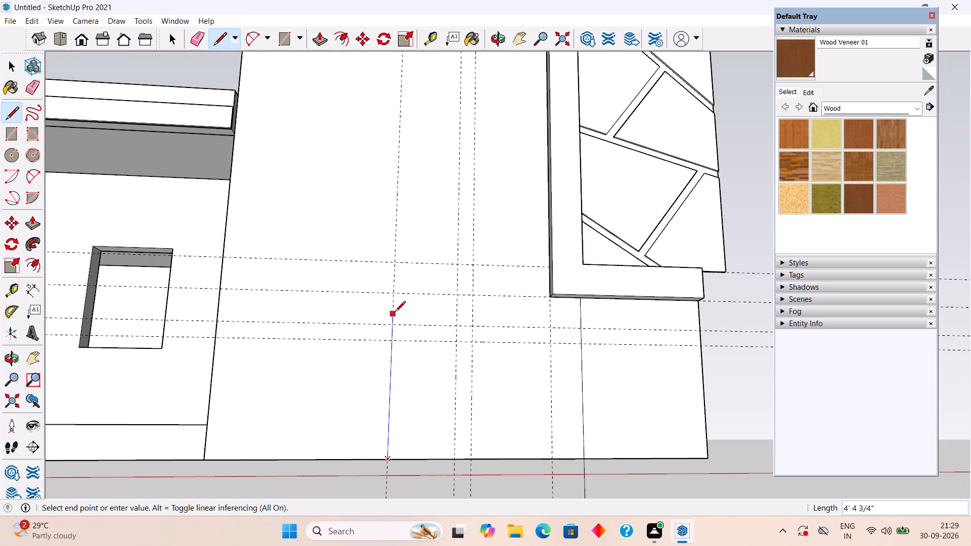
pyautogui.click(395, 295)
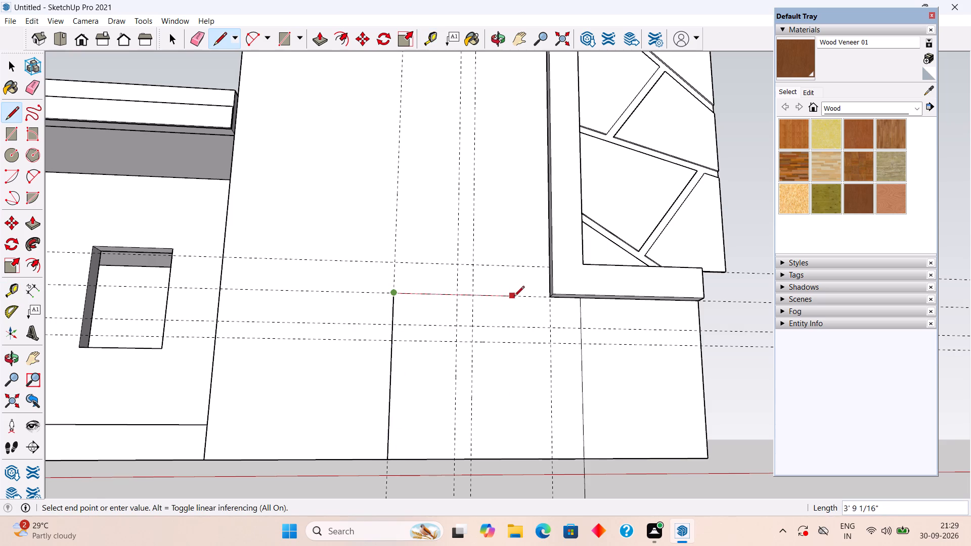
pyautogui.click(550, 300)
pyautogui.press('space')
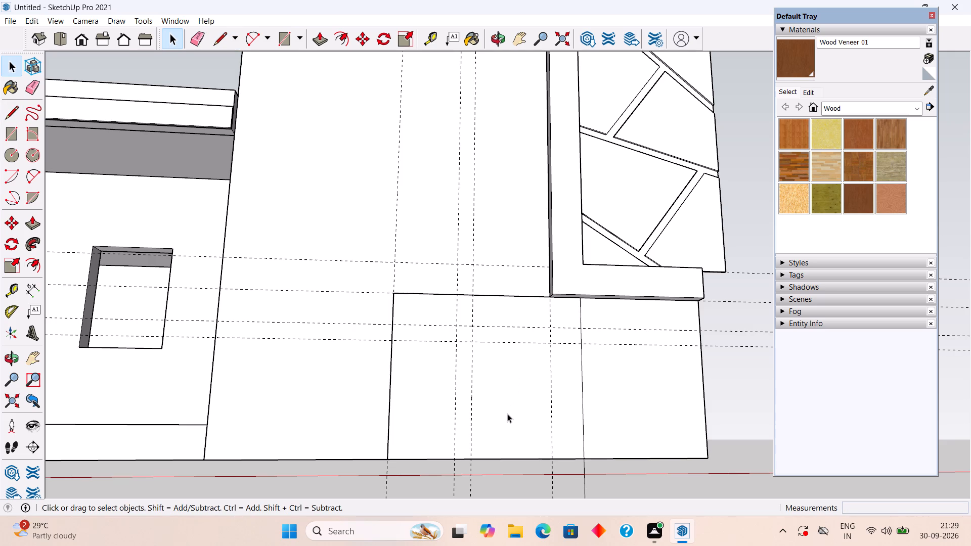
# Draw the inner edge about 3' 7" up the 2' guide from the wall base to the lowest horizontal guide.
pyautogui.press('l')
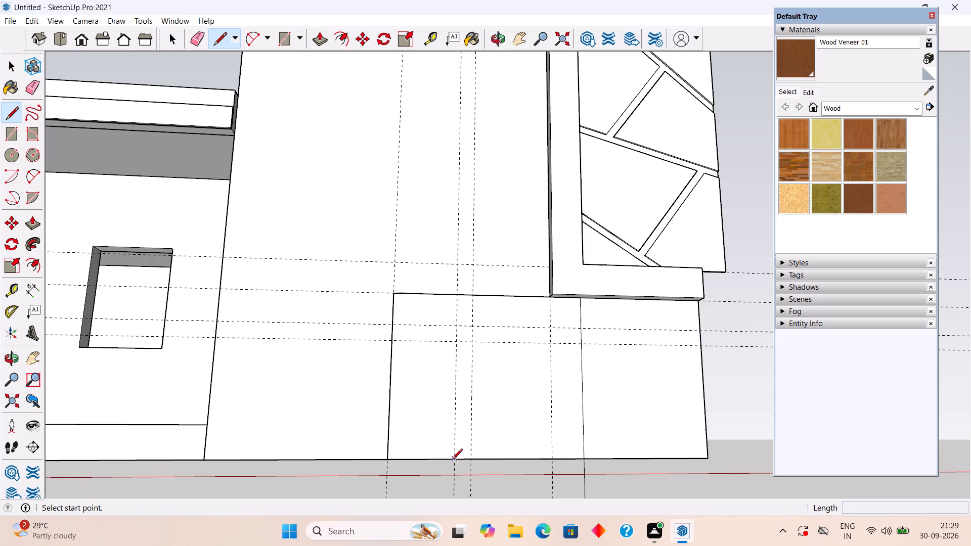
pyautogui.click(453, 460)
pyautogui.click(459, 343)
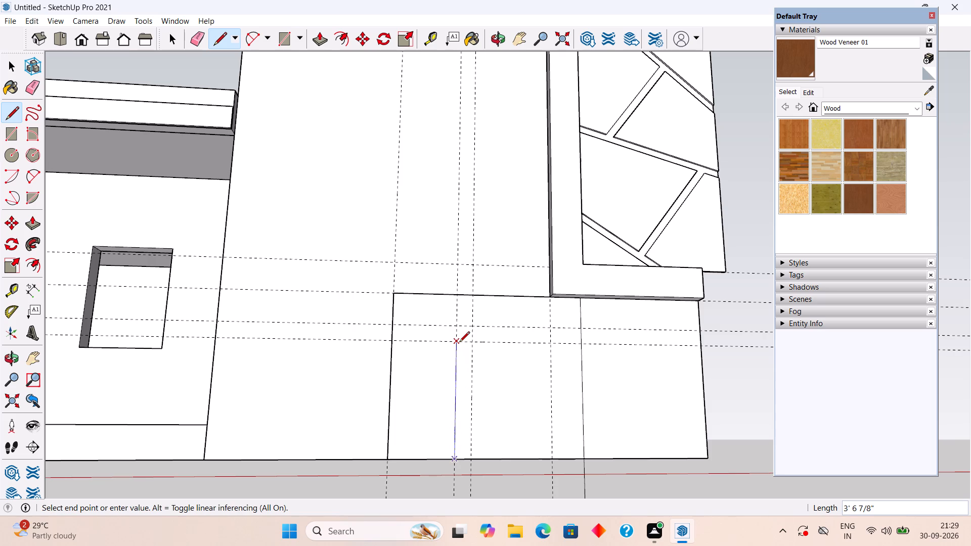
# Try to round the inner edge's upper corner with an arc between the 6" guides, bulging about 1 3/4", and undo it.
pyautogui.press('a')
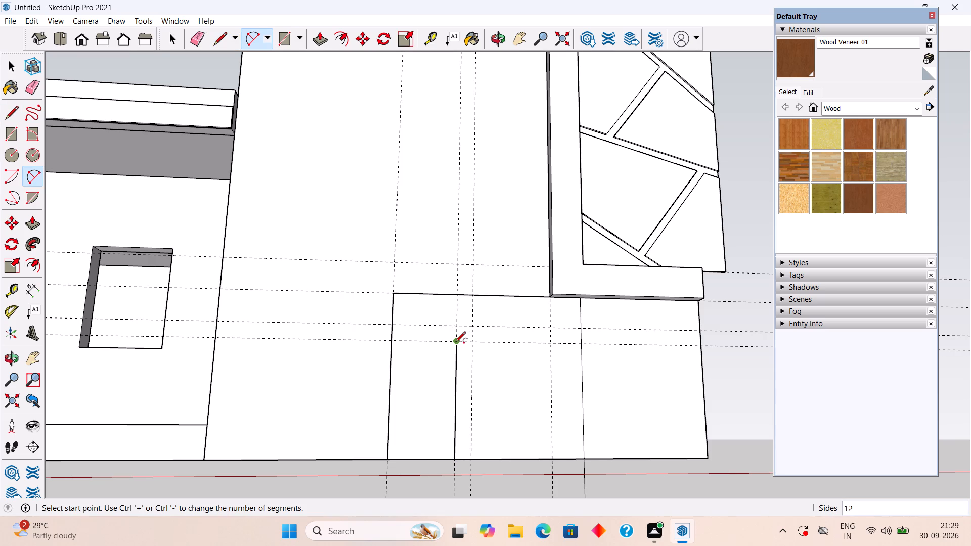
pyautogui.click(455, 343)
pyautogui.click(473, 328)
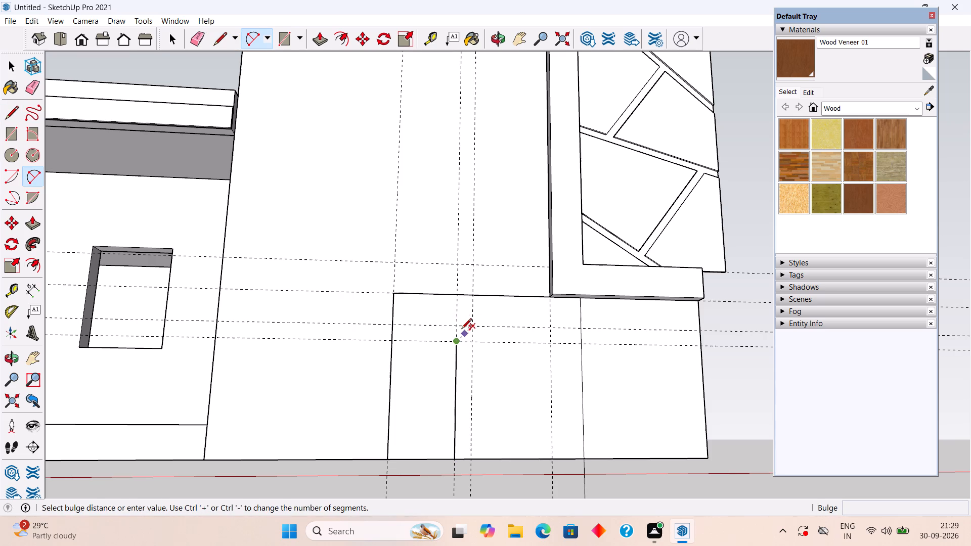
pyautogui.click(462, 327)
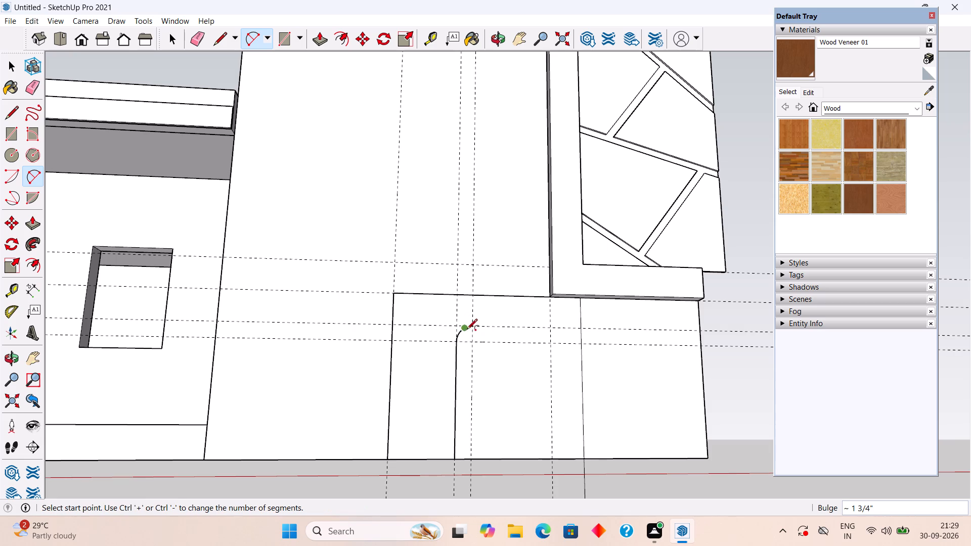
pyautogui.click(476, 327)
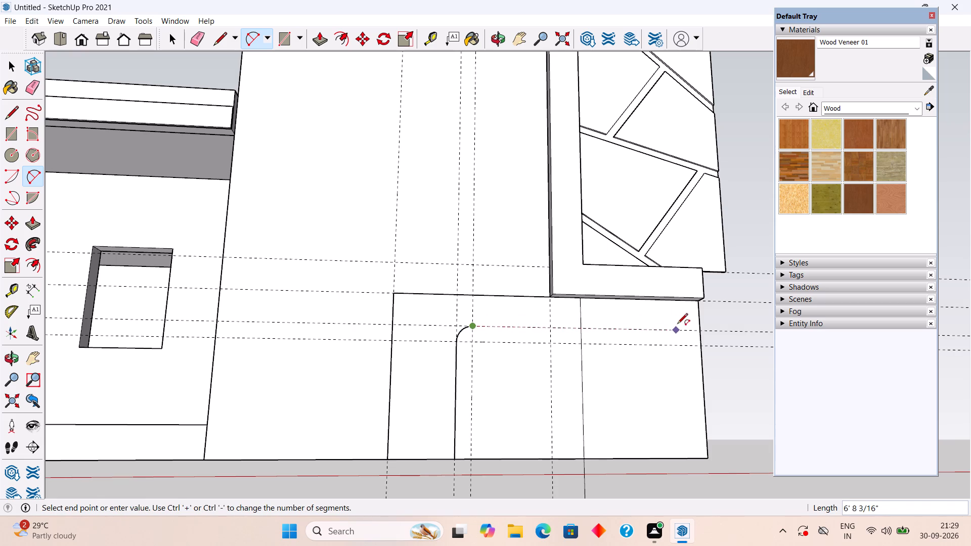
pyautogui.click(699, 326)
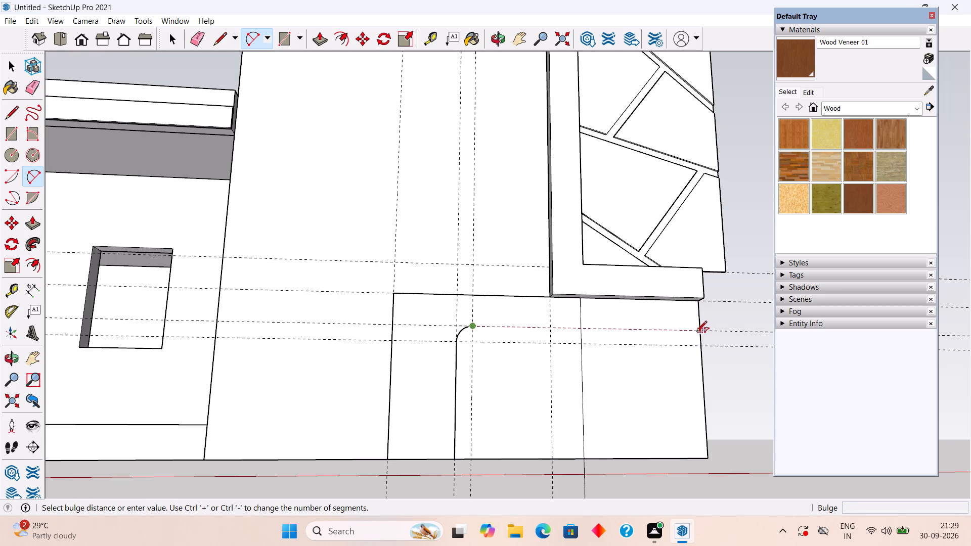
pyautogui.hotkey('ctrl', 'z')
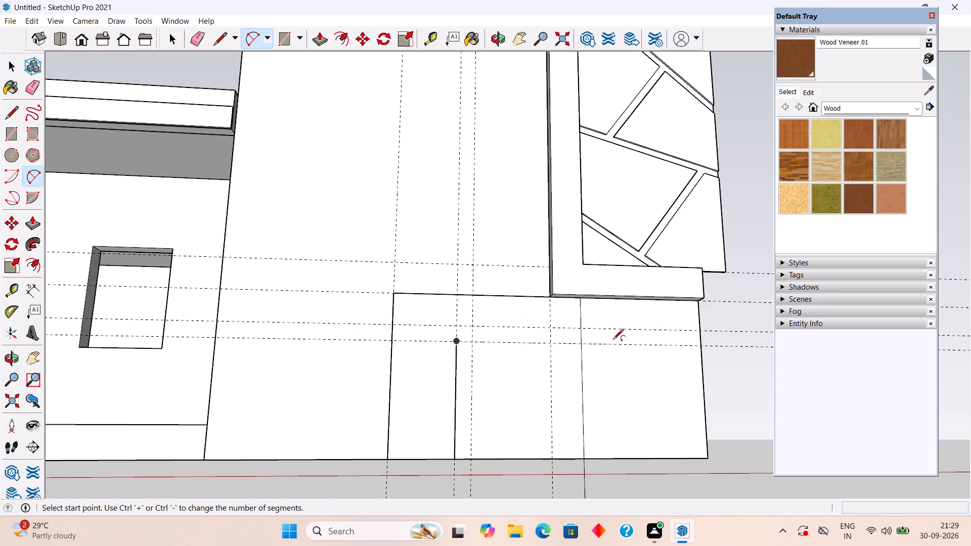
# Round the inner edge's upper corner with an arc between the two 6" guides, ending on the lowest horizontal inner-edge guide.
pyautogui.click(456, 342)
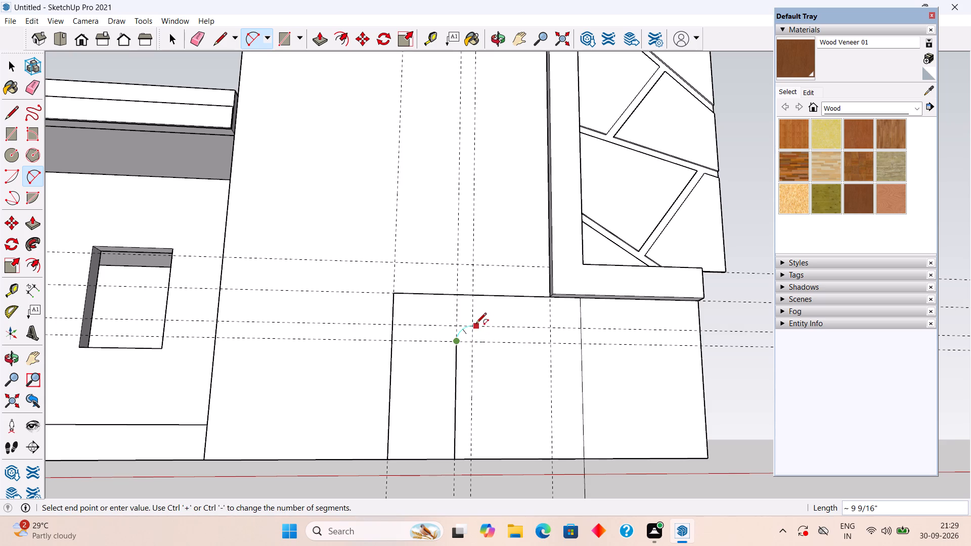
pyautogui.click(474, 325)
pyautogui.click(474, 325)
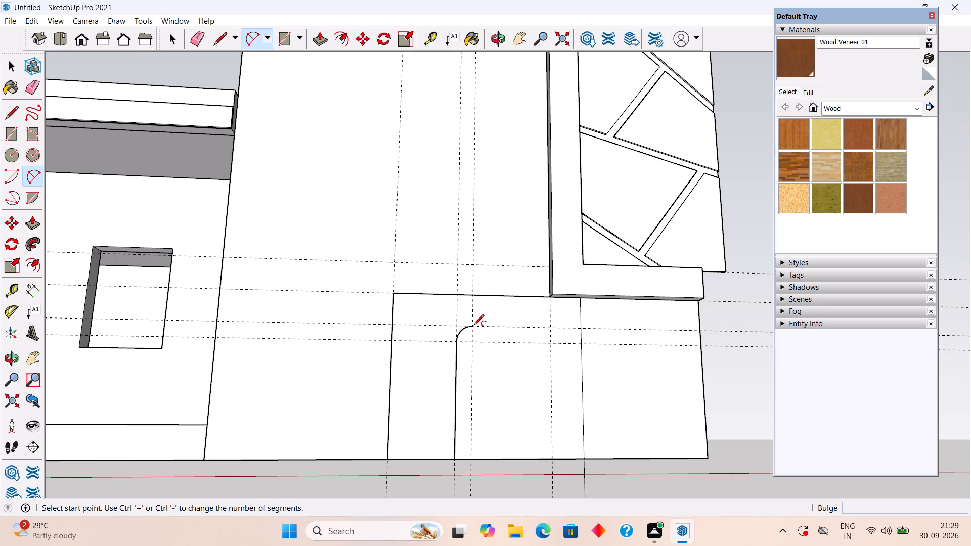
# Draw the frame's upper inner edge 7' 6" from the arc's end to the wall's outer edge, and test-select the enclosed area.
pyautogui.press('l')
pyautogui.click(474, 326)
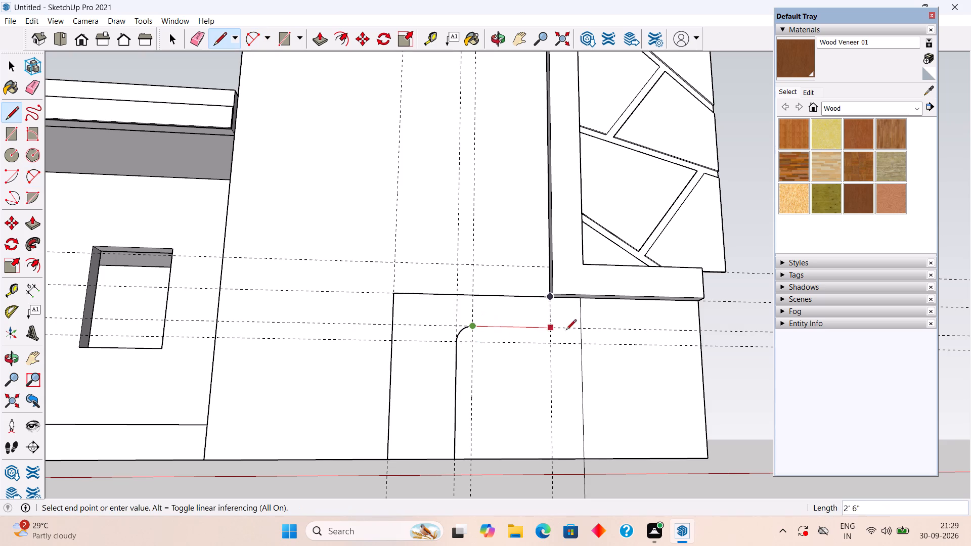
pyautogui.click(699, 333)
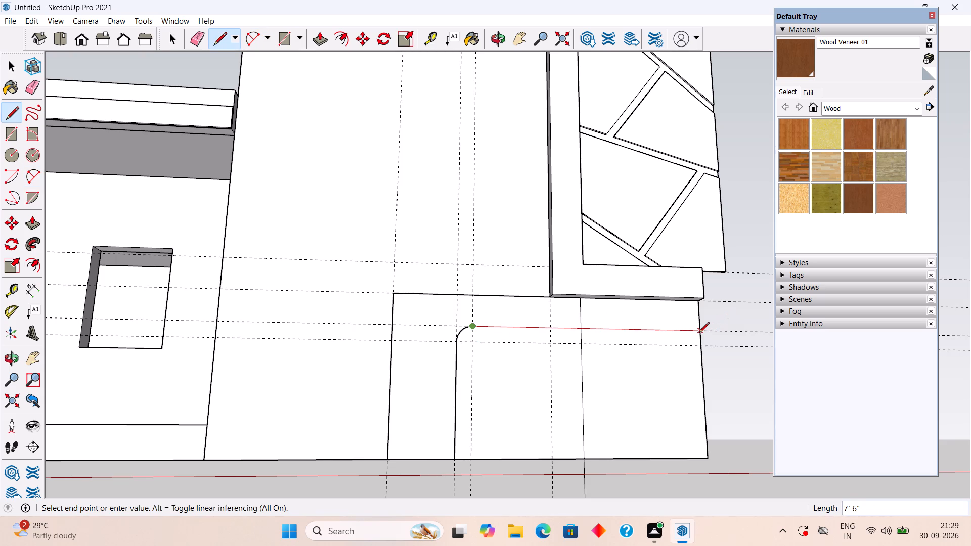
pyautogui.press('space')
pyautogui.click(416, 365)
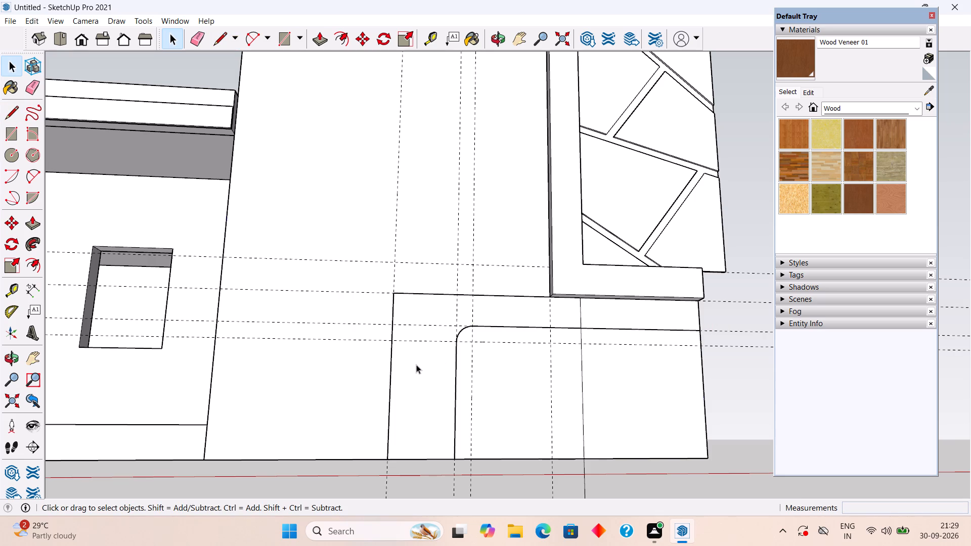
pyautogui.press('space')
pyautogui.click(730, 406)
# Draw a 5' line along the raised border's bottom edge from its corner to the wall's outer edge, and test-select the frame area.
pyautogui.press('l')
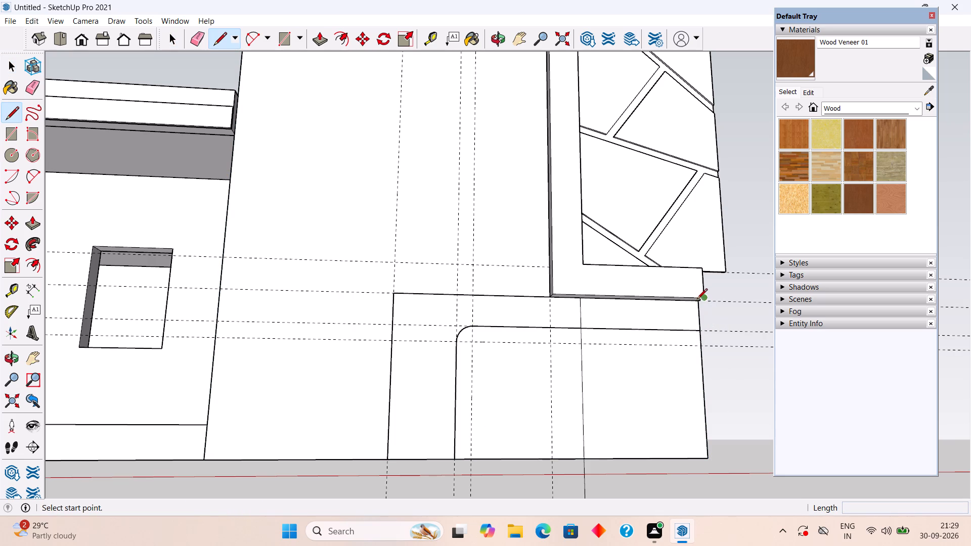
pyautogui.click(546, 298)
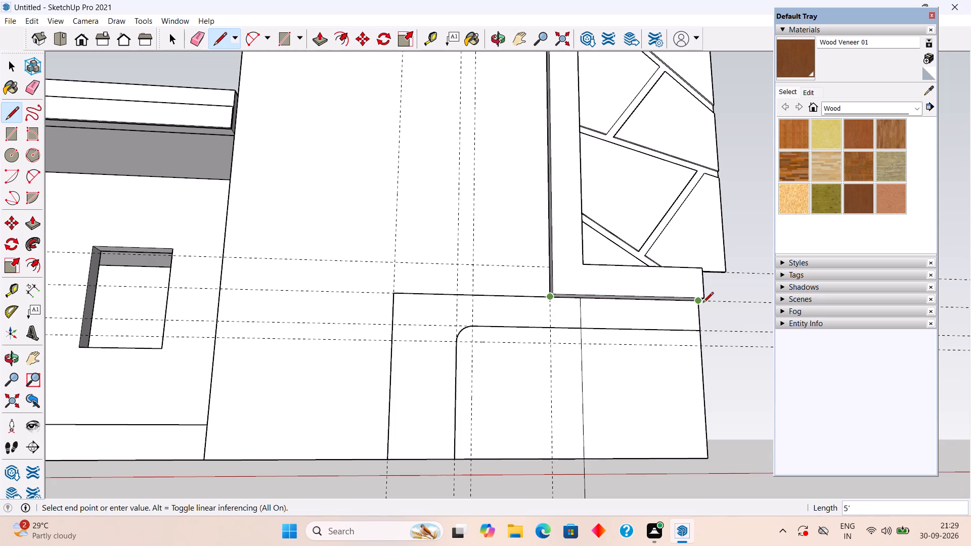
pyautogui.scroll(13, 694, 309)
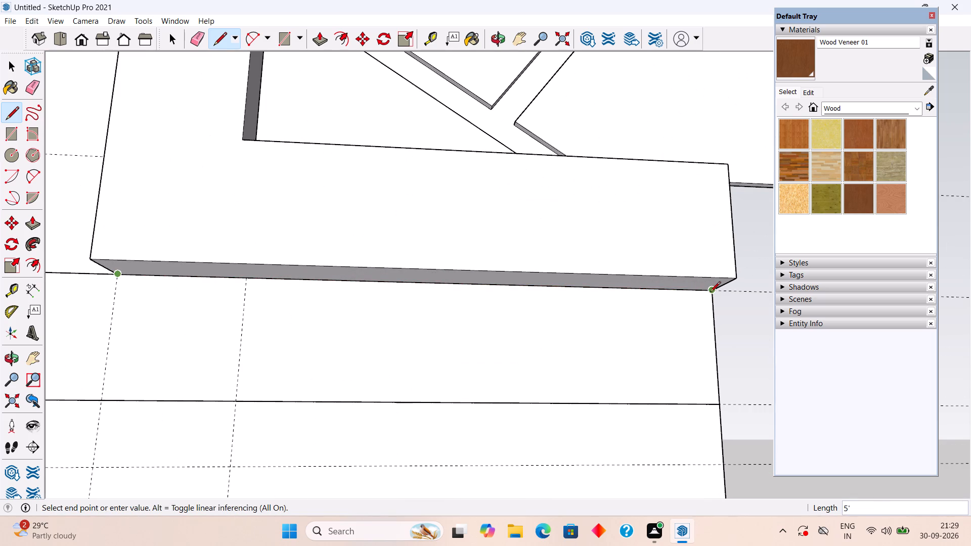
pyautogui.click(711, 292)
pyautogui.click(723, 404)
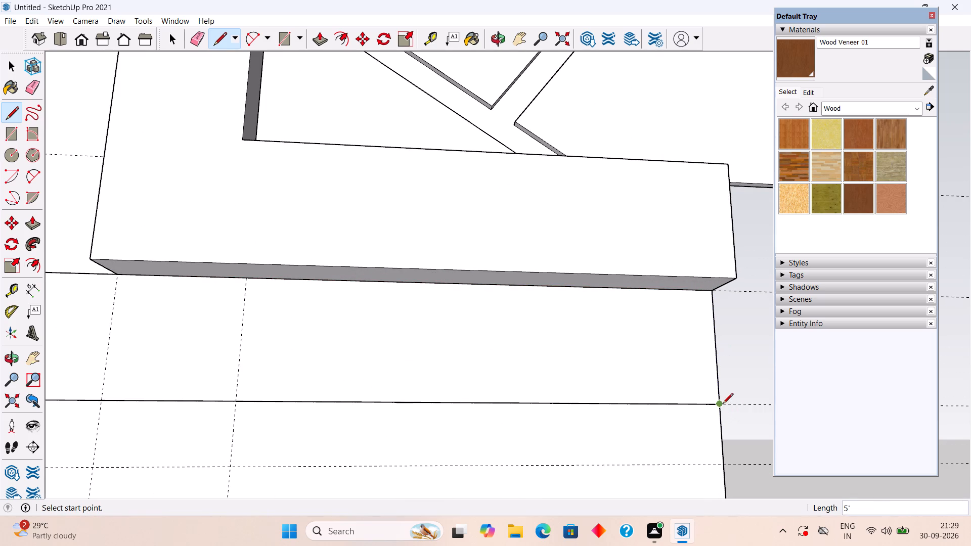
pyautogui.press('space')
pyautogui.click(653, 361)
# Examine the rounded inner corner closely where the arc meets the straight edges and guides.
pyautogui.scroll(-2, 653, 361)
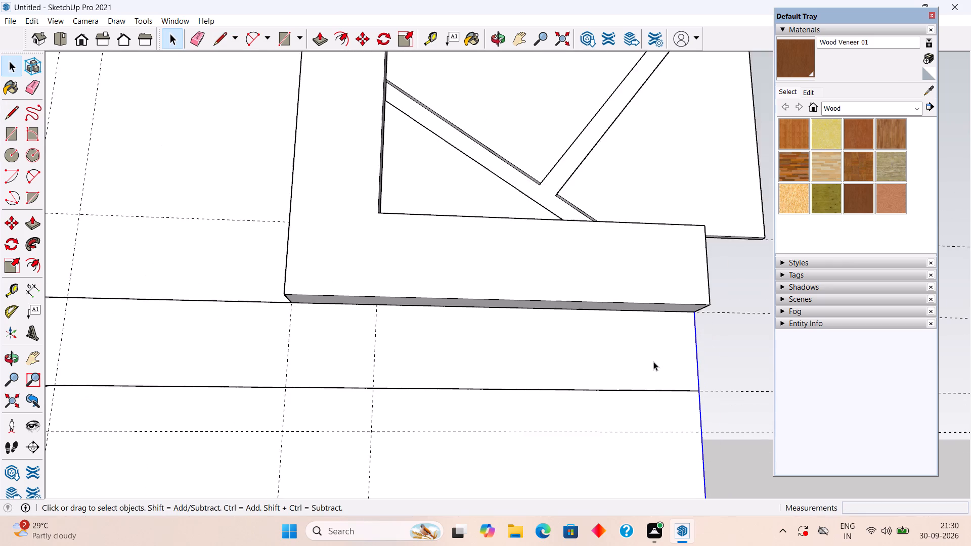
pyautogui.scroll(-16, 653, 361)
pyautogui.scroll(4, 470, 382)
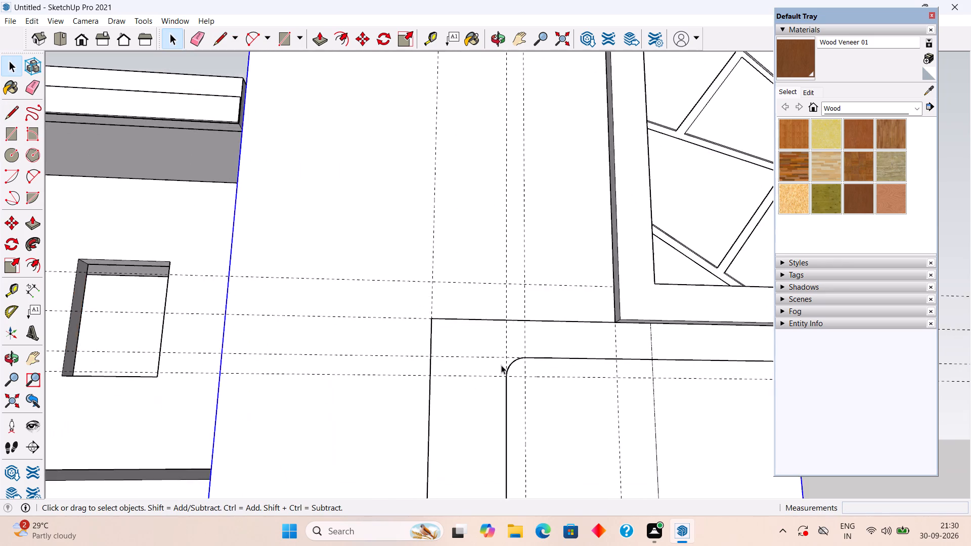
pyautogui.scroll(20, 501, 365)
pyautogui.scroll(7, 501, 365)
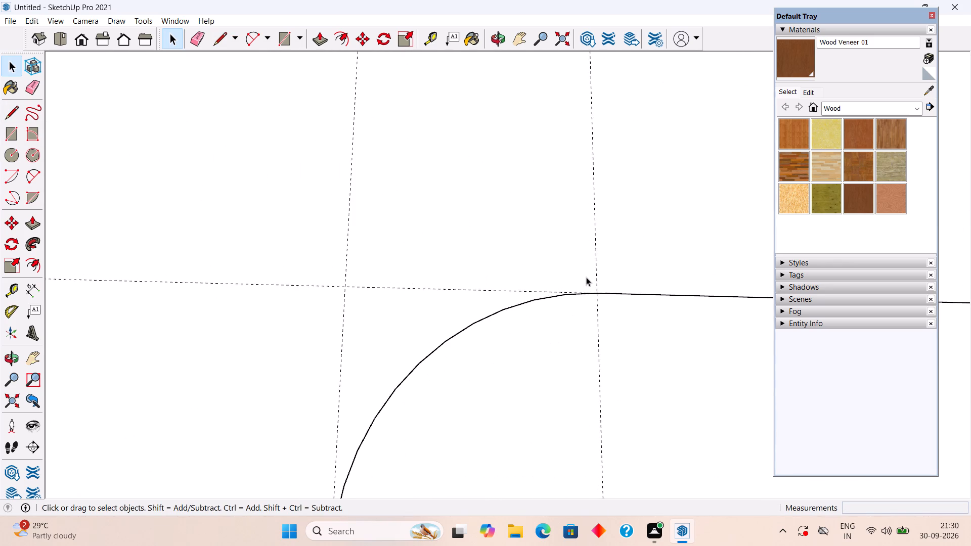
pyautogui.scroll(13, 586, 277)
pyautogui.scroll(5, 596, 321)
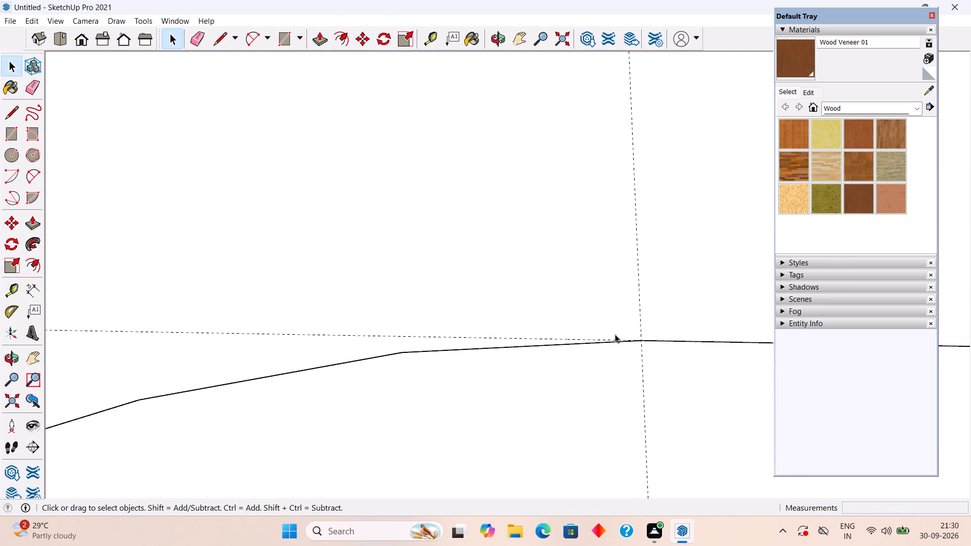
pyautogui.scroll(9, 630, 345)
pyautogui.scroll(-20, 643, 341)
pyautogui.scroll(-1, 643, 341)
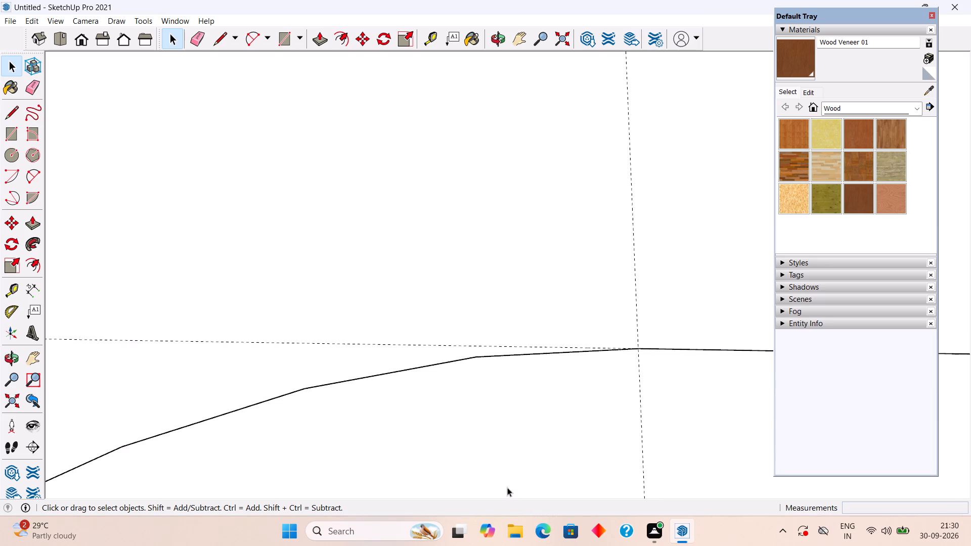
pyautogui.scroll(-20, 507, 487)
pyautogui.scroll(-18, 507, 487)
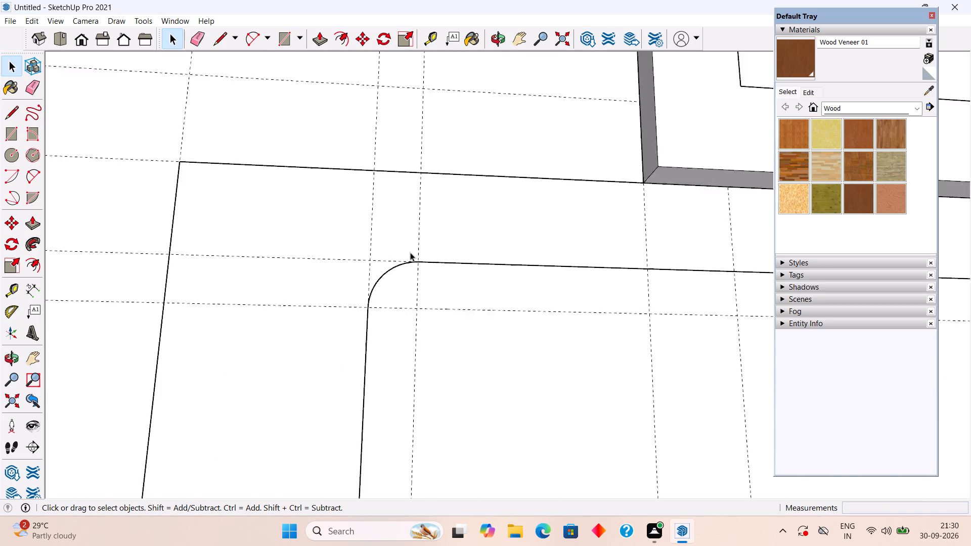
pyautogui.scroll(-15, 410, 252)
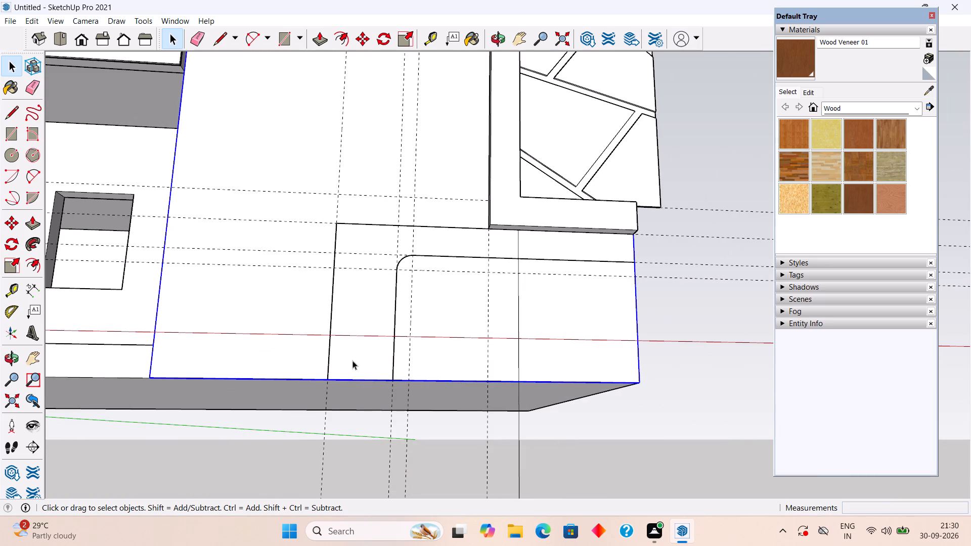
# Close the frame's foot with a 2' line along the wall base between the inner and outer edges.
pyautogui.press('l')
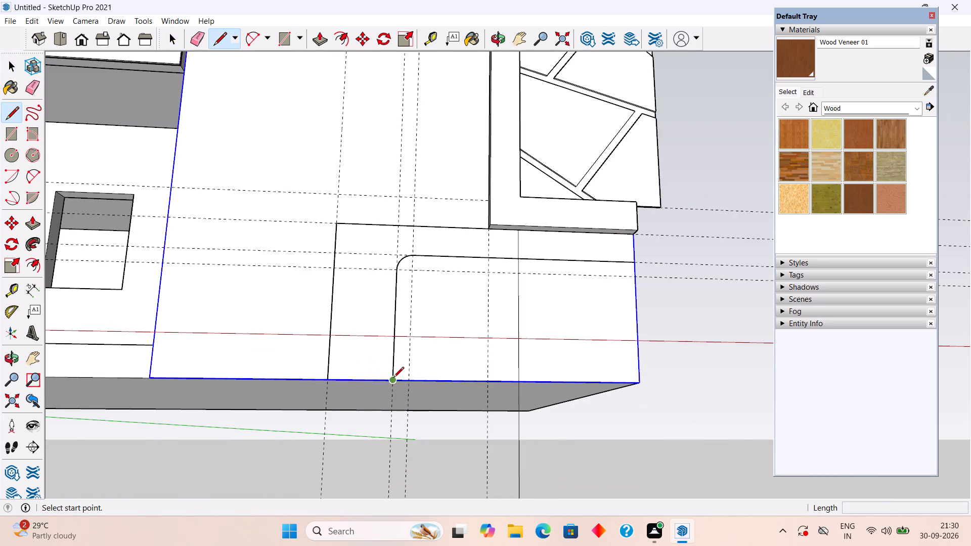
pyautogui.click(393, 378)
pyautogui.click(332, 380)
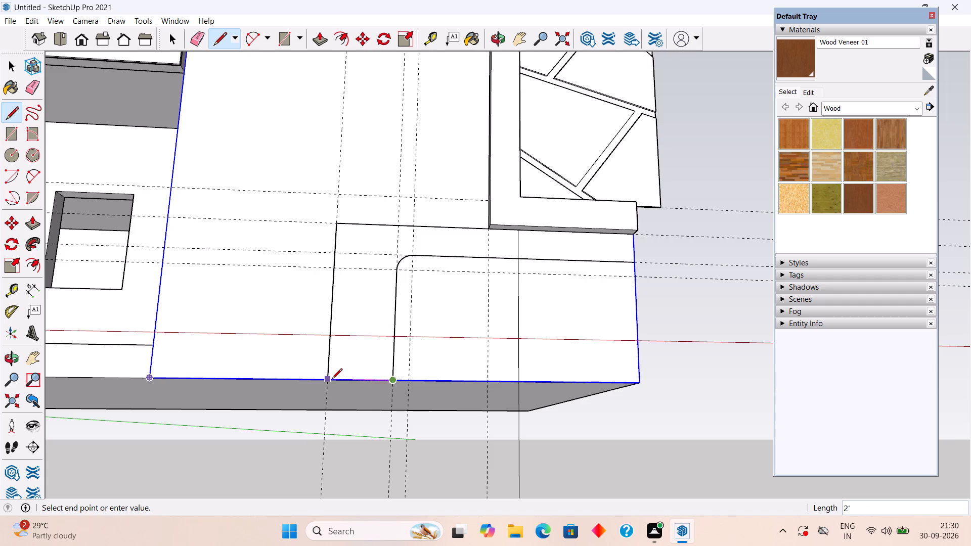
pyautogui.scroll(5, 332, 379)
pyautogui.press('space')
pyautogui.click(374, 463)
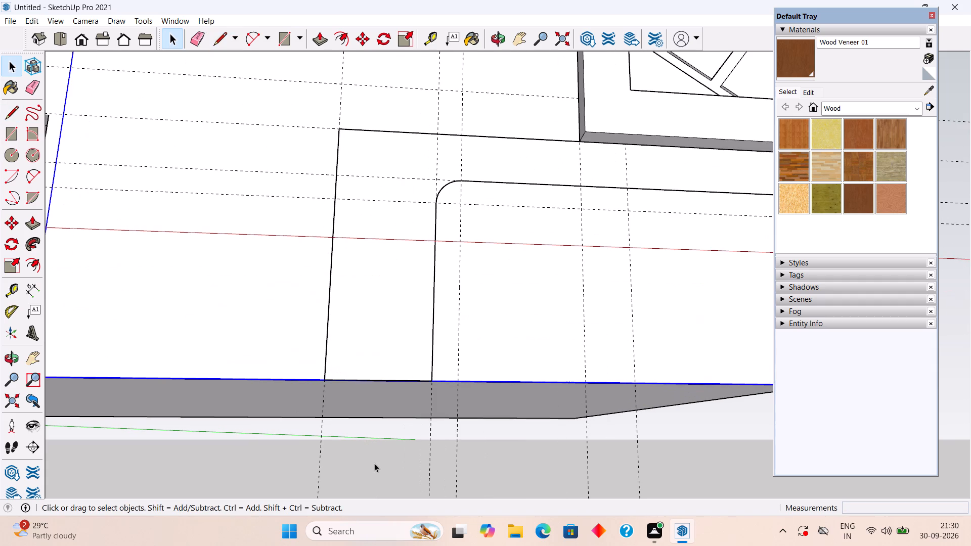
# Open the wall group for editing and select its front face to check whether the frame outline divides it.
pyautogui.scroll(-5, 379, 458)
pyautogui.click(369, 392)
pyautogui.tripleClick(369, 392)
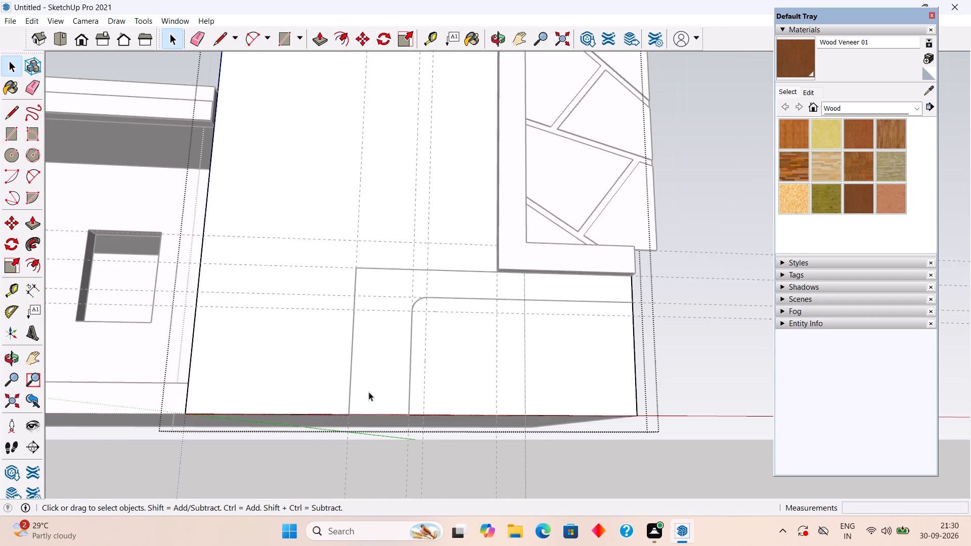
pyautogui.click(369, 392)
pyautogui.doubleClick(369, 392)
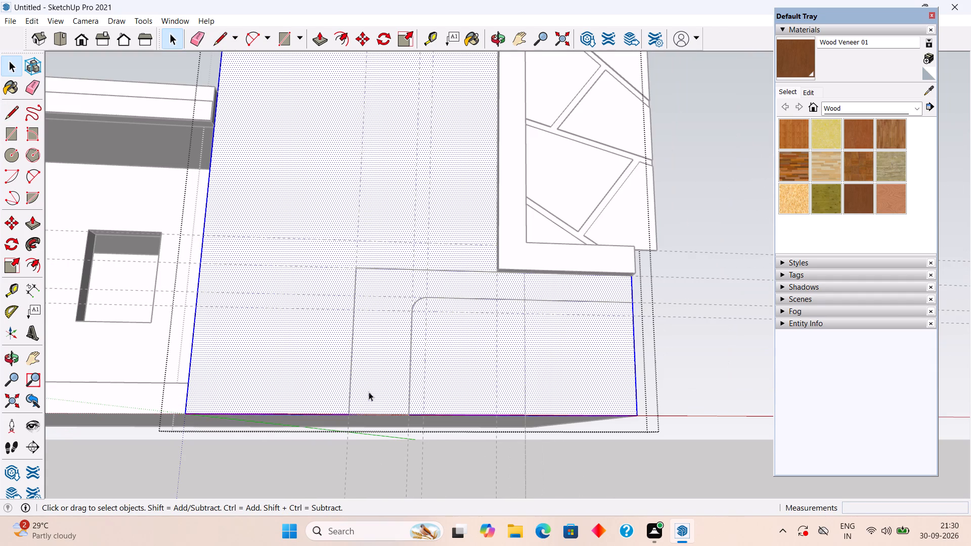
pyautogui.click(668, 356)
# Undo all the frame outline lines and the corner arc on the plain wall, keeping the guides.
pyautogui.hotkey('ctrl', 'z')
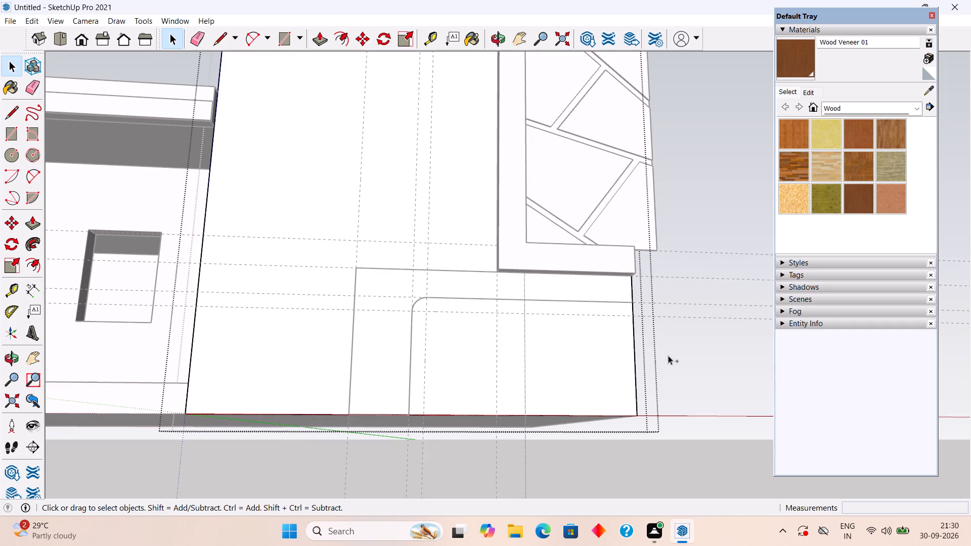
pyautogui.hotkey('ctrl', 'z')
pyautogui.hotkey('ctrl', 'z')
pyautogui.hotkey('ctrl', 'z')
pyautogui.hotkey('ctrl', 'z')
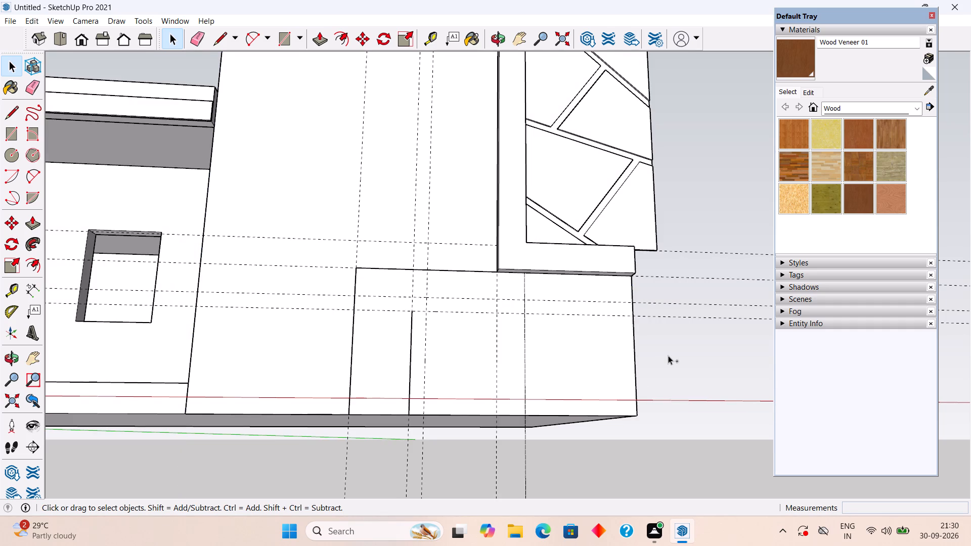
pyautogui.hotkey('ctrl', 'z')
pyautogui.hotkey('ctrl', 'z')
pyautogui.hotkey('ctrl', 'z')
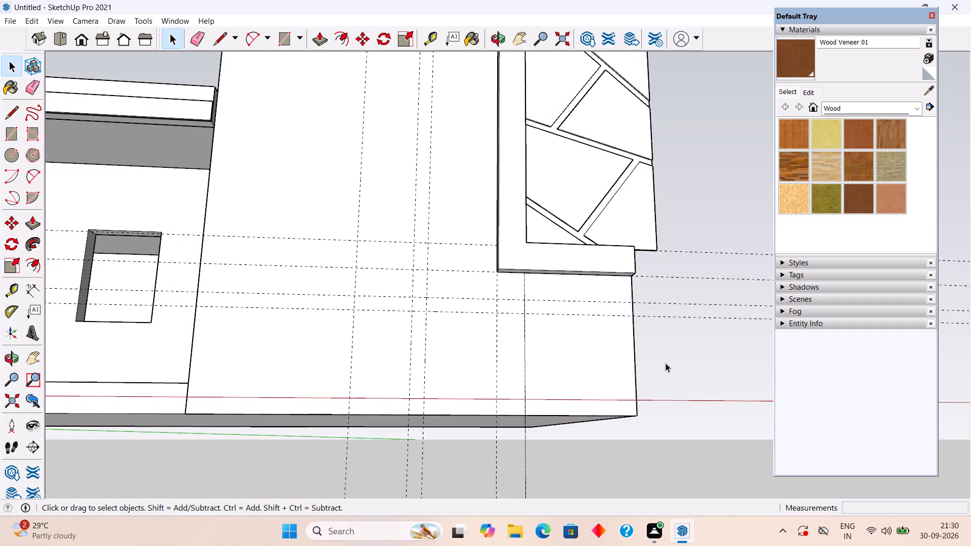
# Draw the frame's outer edges: 1' up the wall's outer edge, 5' along the border's underside, and 5' between its corner and the 5' guide.
pyautogui.press('l')
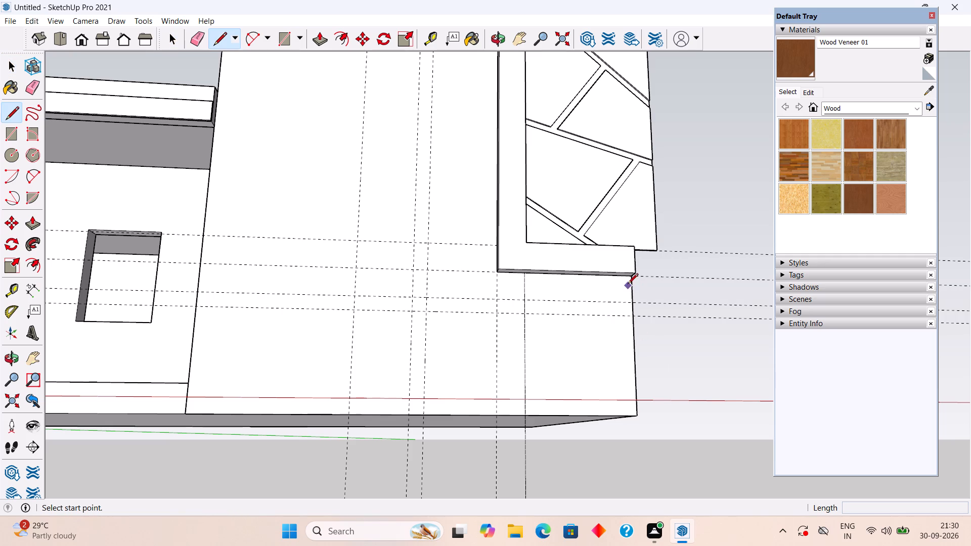
pyautogui.click(632, 304)
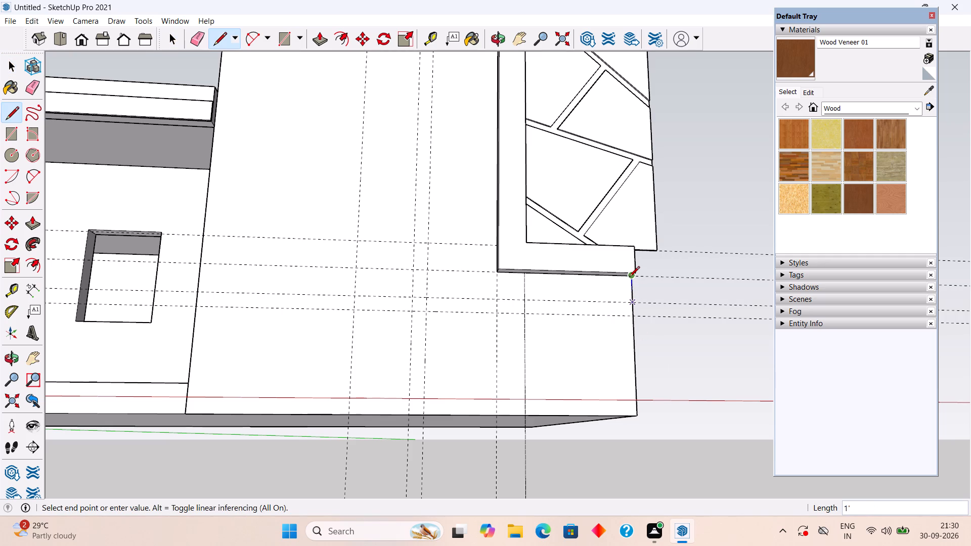
pyautogui.click(629, 278)
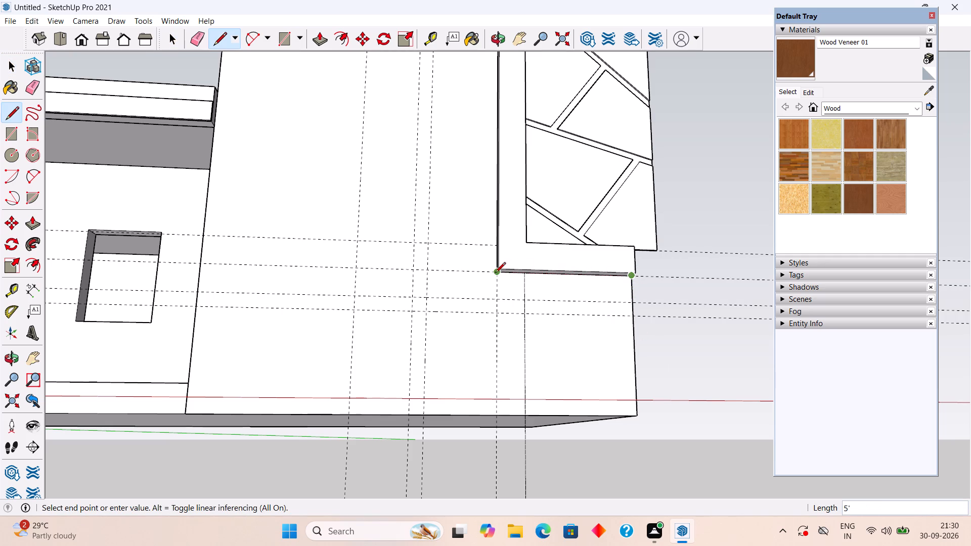
pyautogui.click(495, 274)
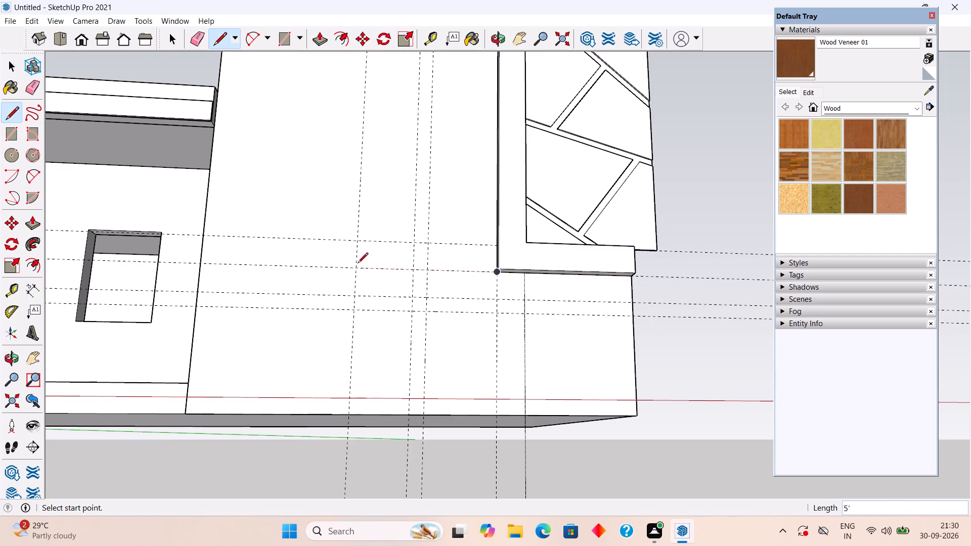
pyautogui.click(355, 268)
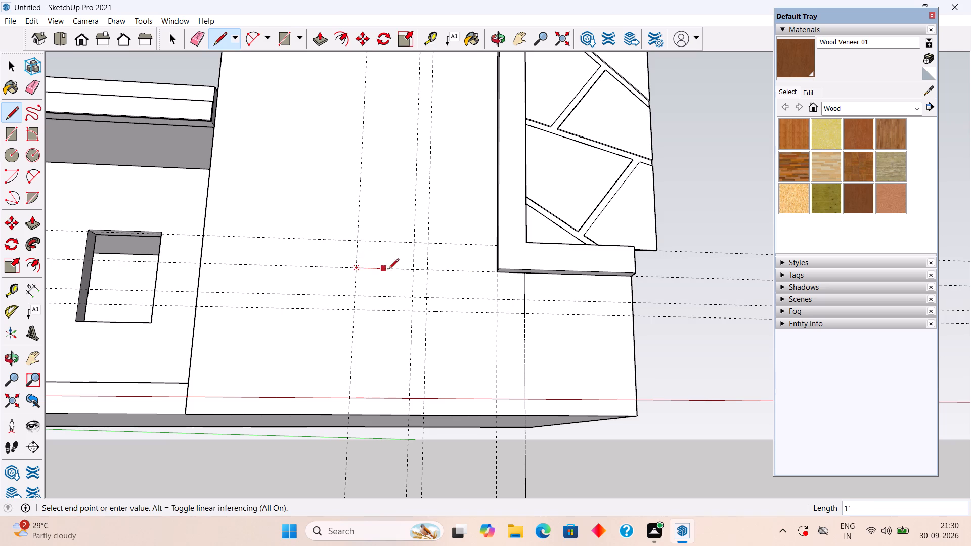
pyautogui.click(499, 277)
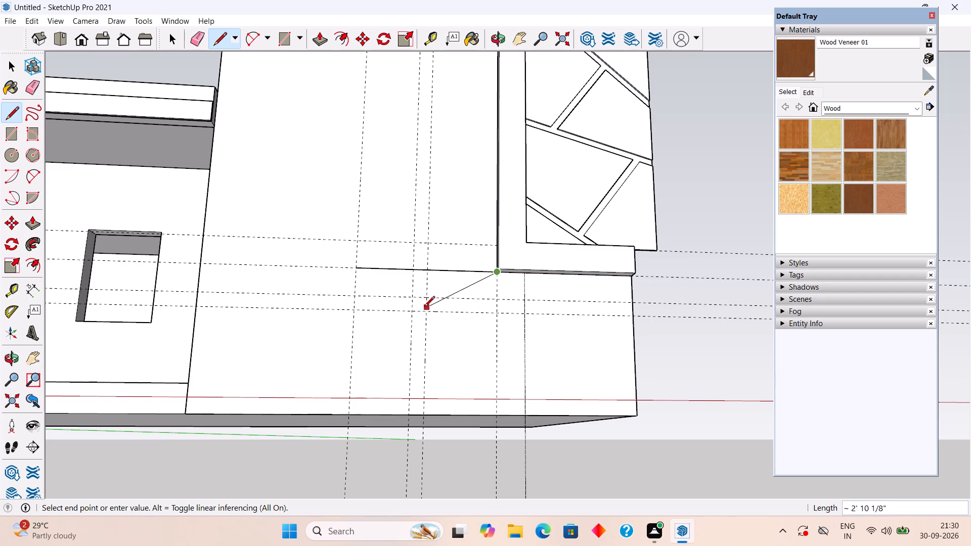
pyautogui.click(631, 280)
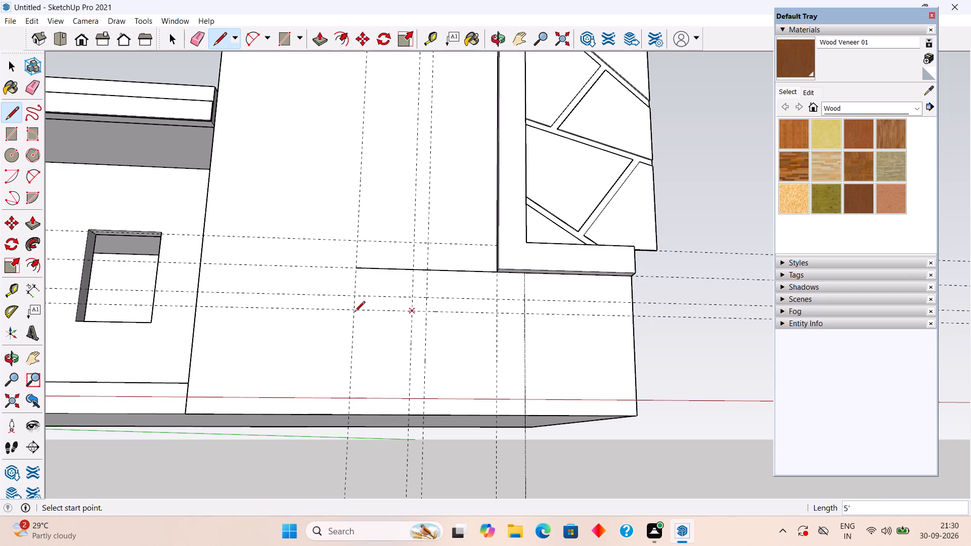
# Draw the frame's outer side about 5' 1" down the 5' guide to the wall base, and its foot 2' along the base.
pyautogui.click(356, 268)
pyautogui.scroll(-5, 373, 337)
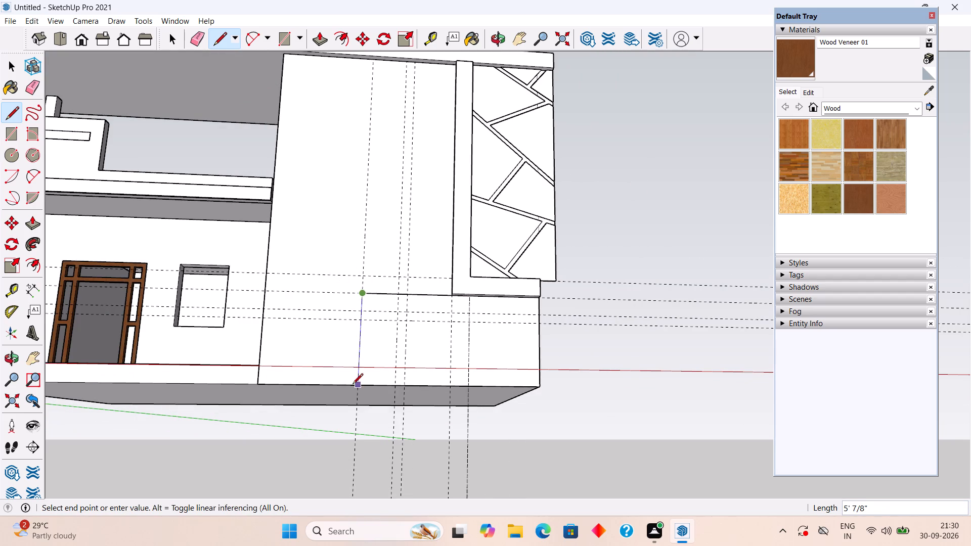
pyautogui.click(355, 388)
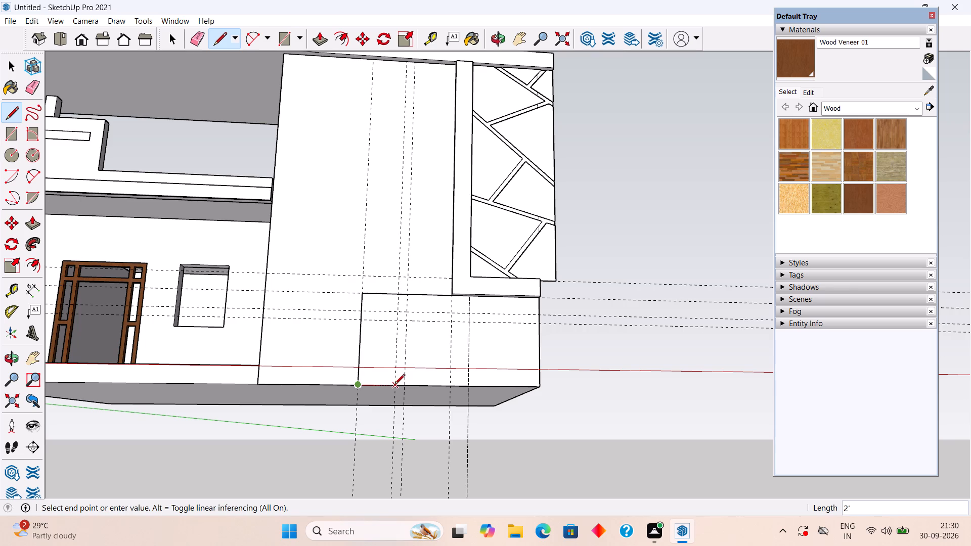
pyautogui.click(394, 385)
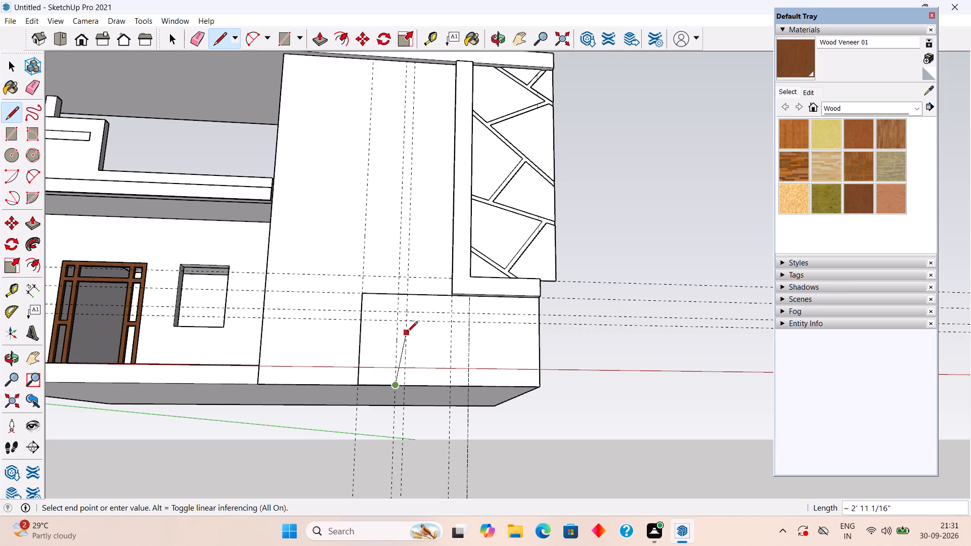
# Draw the frame's inner side about 3' 7" up from the wall base and round its top with an arc between the guides.
pyautogui.click(400, 323)
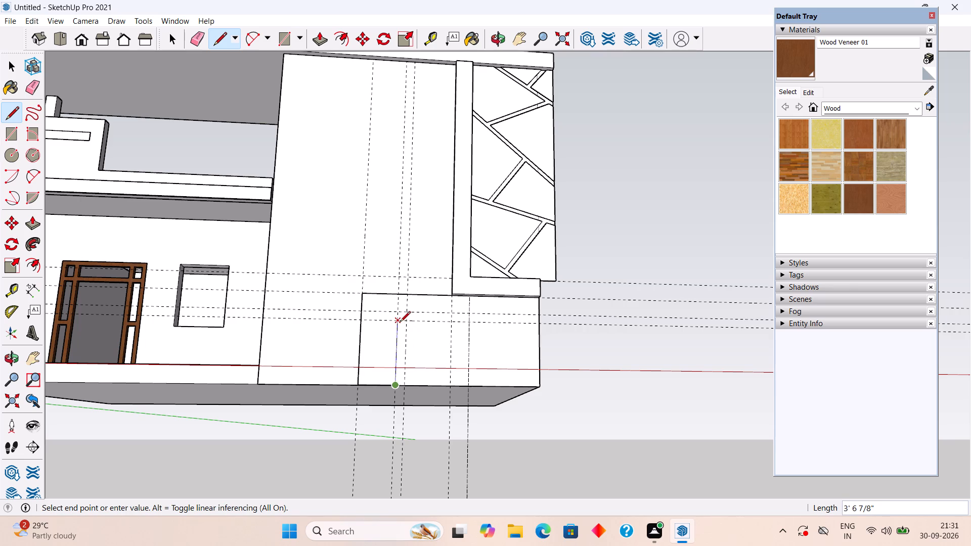
pyautogui.press('a')
pyautogui.click(399, 322)
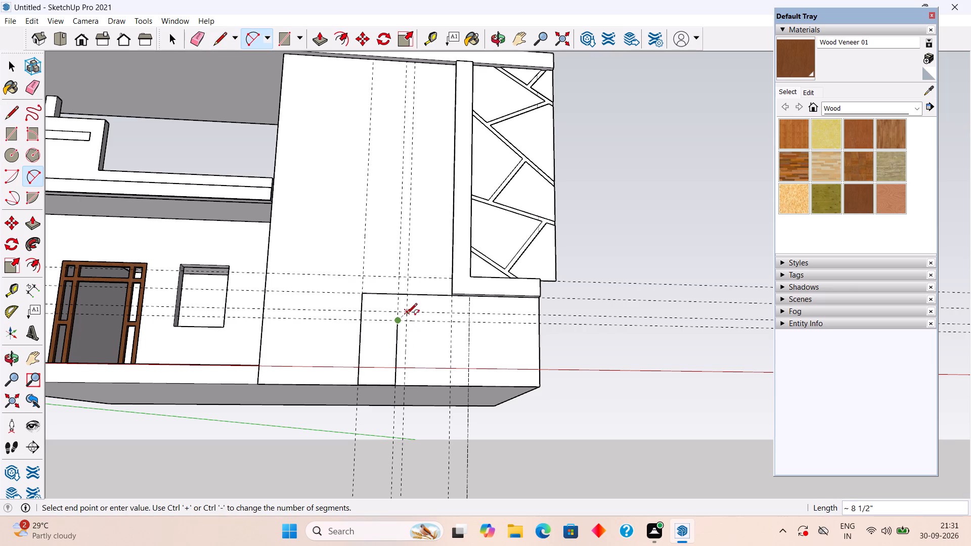
pyautogui.click(407, 313)
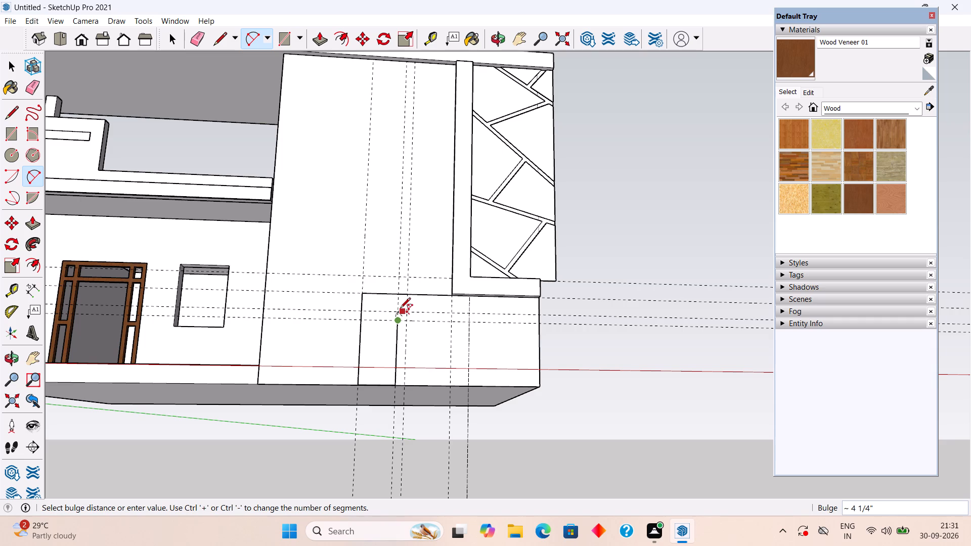
pyautogui.scroll(10, 400, 309)
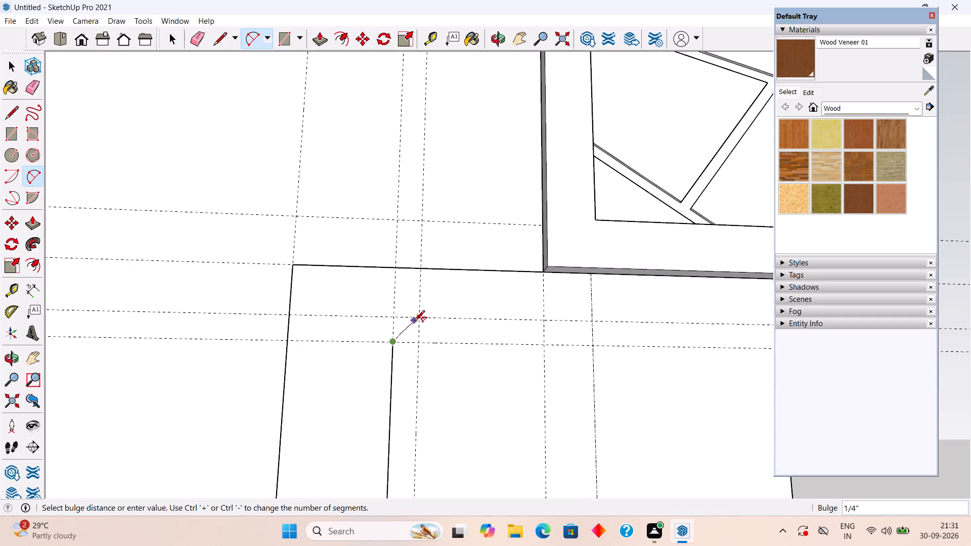
pyautogui.click(409, 317)
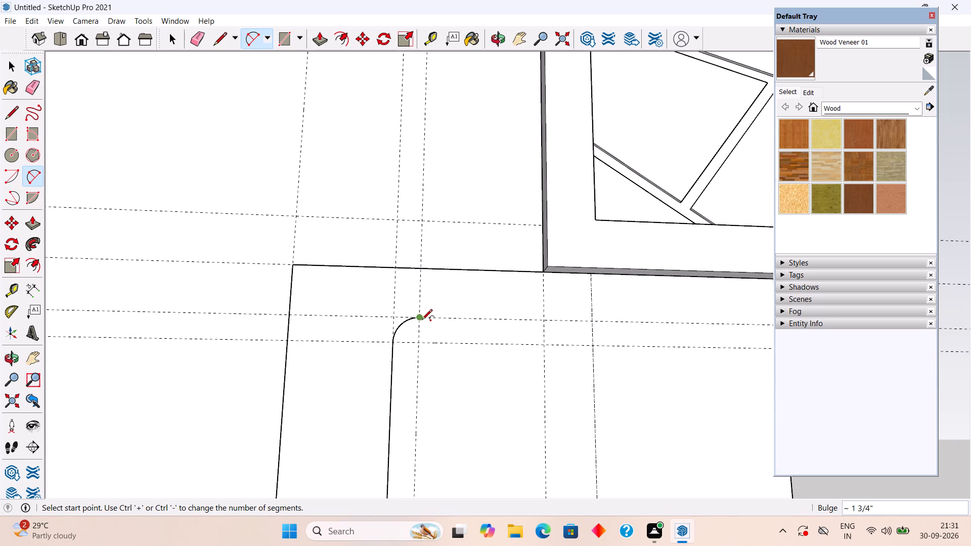
# Draw the frame's inner top edge 7' 6" from the corner arc to the wall's outer edge, closing the frame outline.
pyautogui.press('l')
pyautogui.click(419, 318)
pyautogui.scroll(-7, 419, 318)
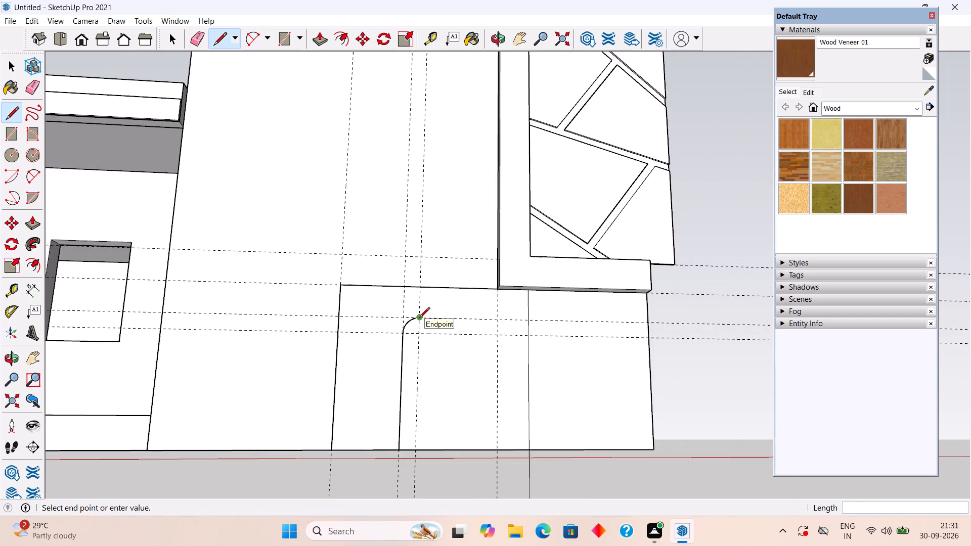
pyautogui.scroll(-1, 419, 318)
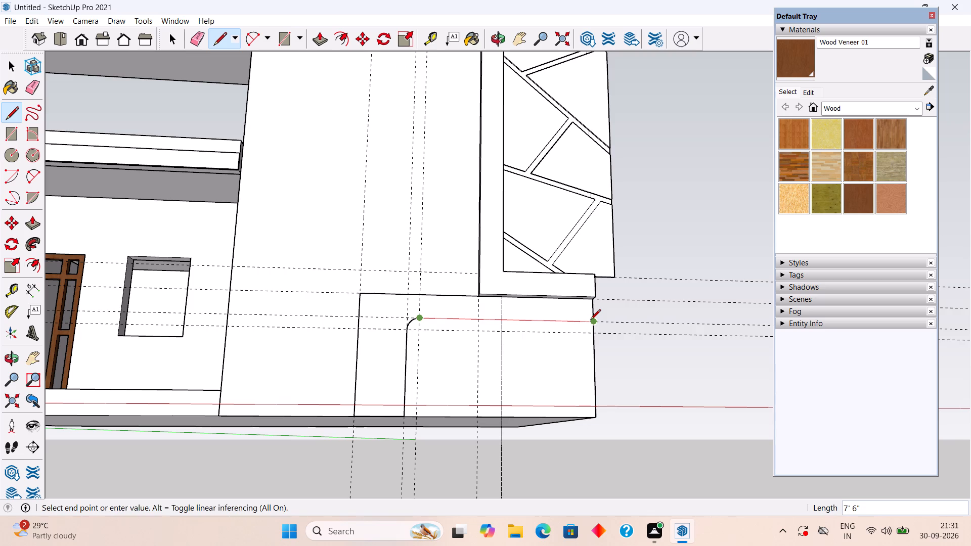
pyautogui.click(590, 321)
# Push/Pull the frame's face outward by 3".
pyautogui.press('space')
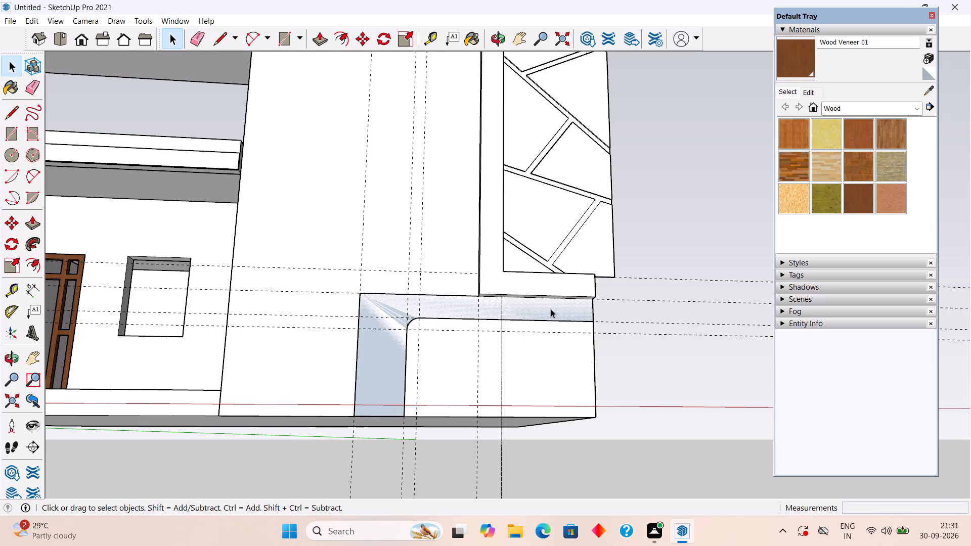
pyautogui.click(551, 309)
pyautogui.press('p')
pyautogui.click(551, 309)
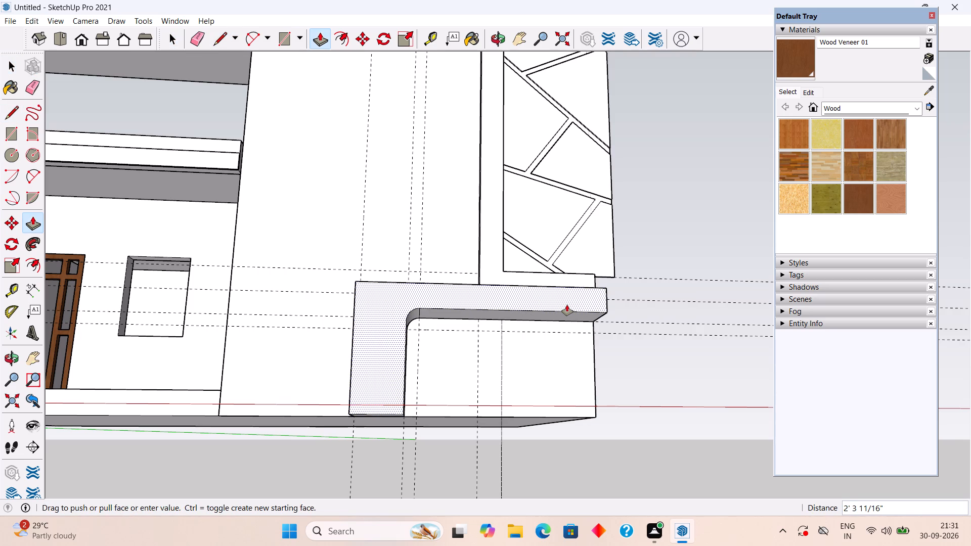
pyautogui.write('3"')
pyautogui.press('Return')
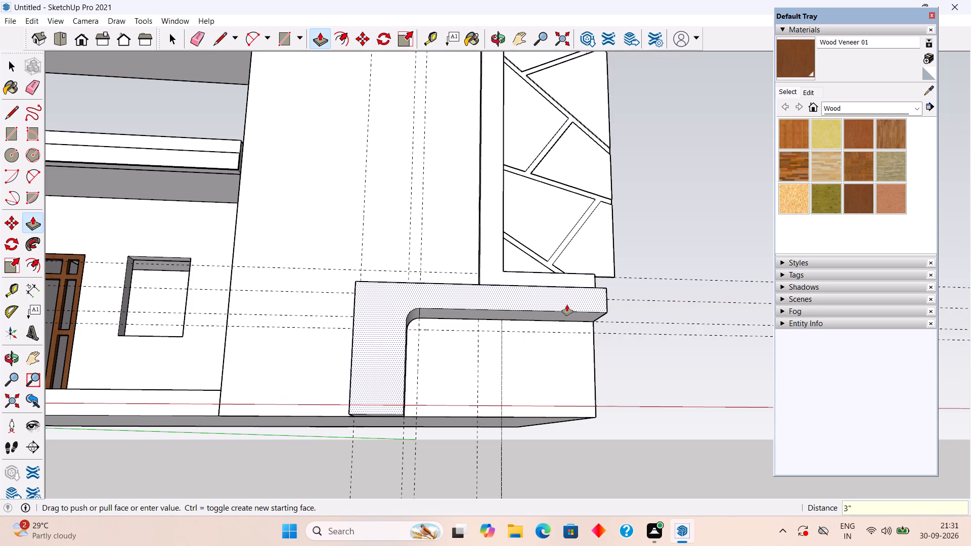
# Select the raised frame together with the connected L-shaped border above it and make them one group.
pyautogui.press('space')
pyautogui.tripleClick(536, 309)
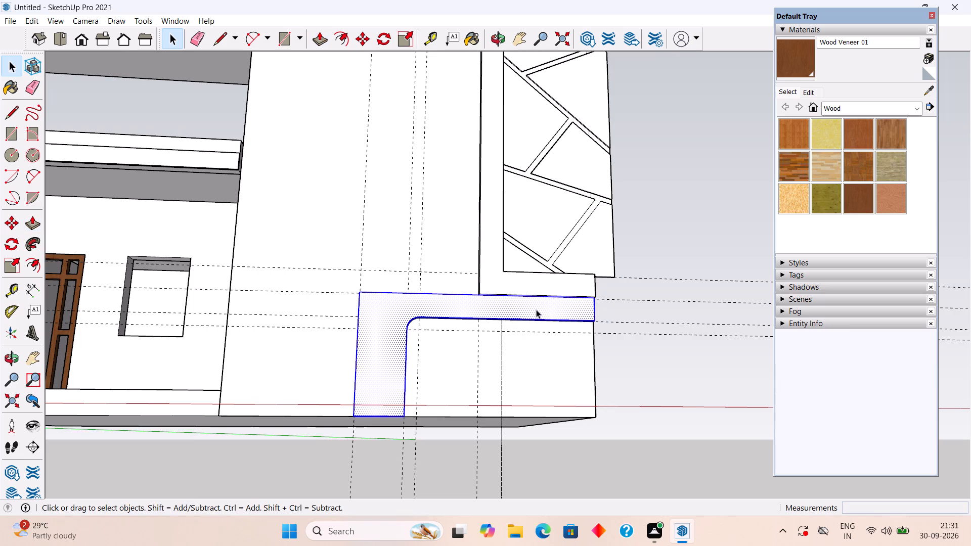
pyautogui.click(650, 357)
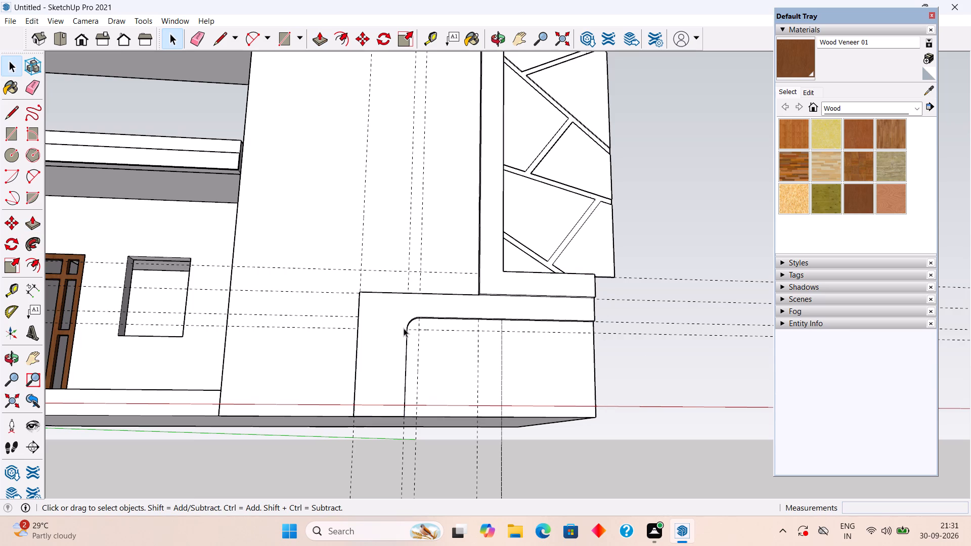
pyautogui.doubleClick(403, 328)
pyautogui.click(402, 327)
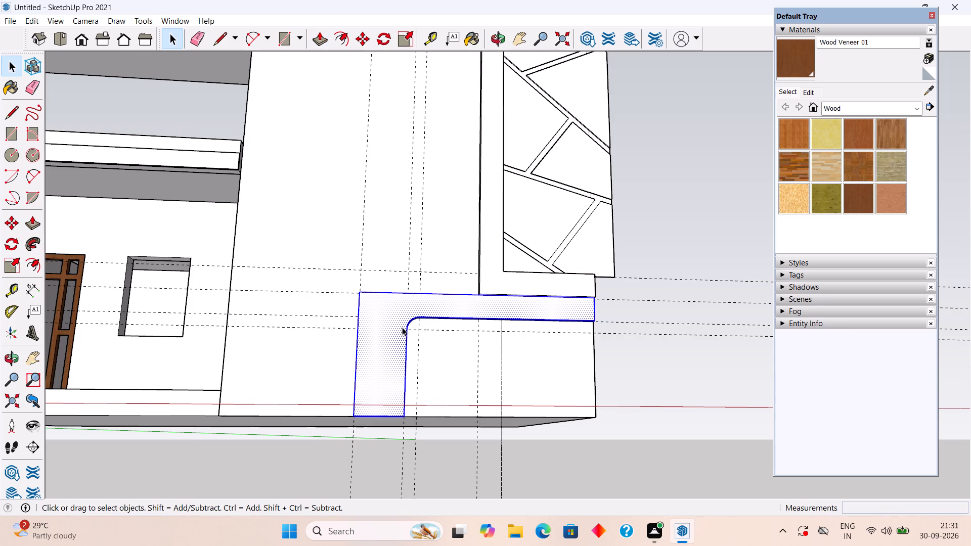
pyautogui.moveTo(402, 327); pyautogui.dragTo(459, 545, button='middle')
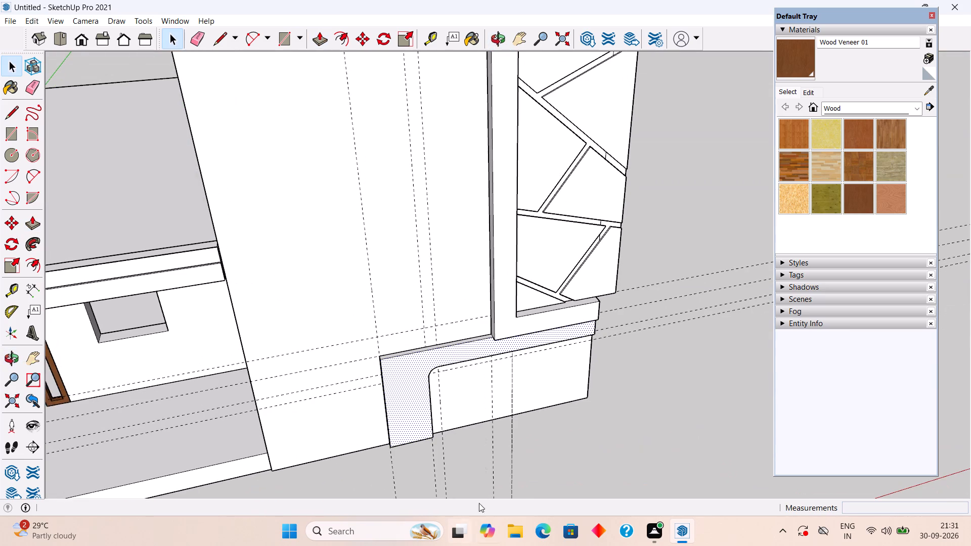
pyautogui.tripleClick(506, 303)
pyautogui.tripleClick(504, 300)
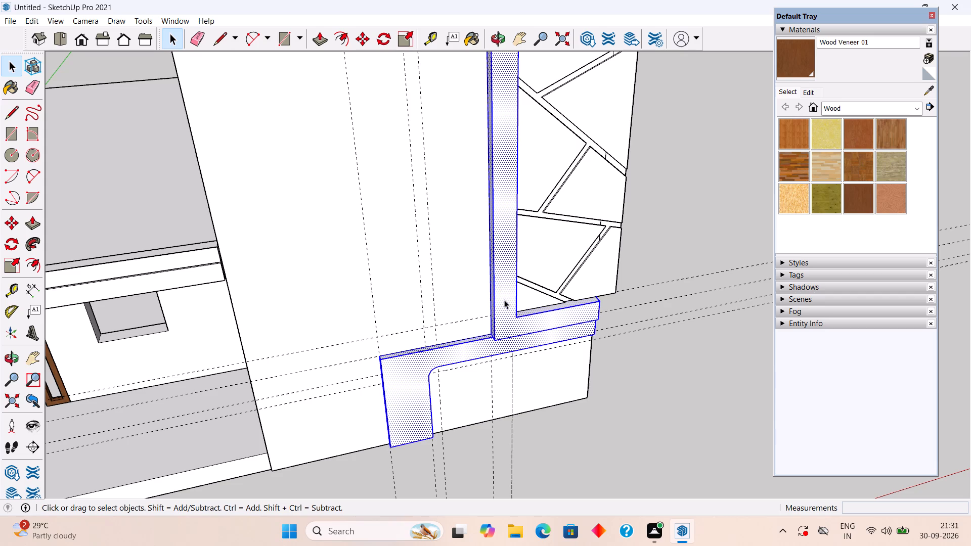
pyautogui.rightClick(500, 296)
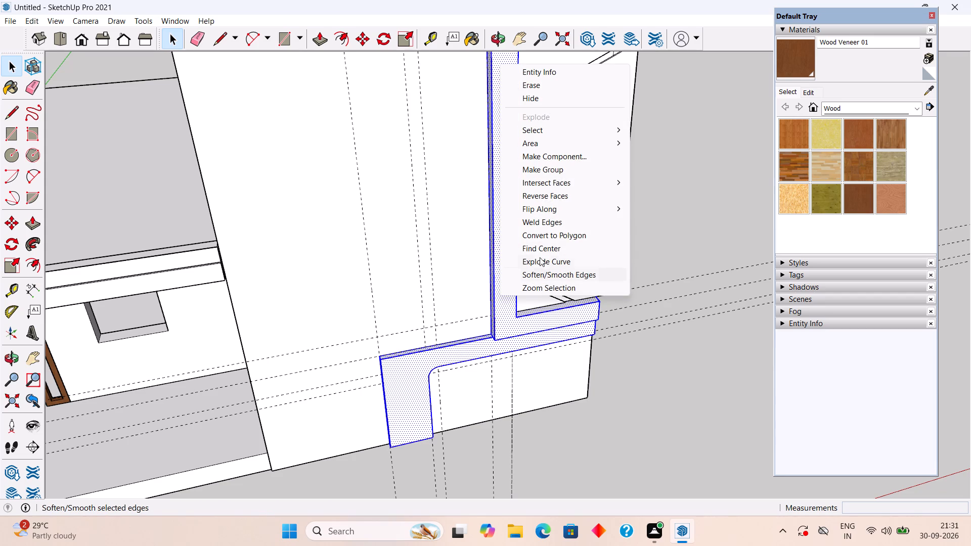
pyautogui.click(544, 173)
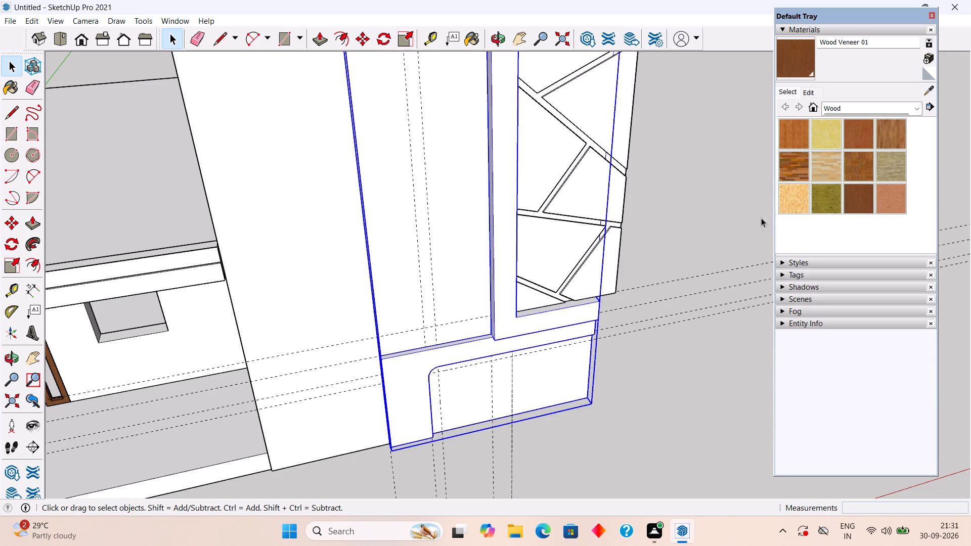
pyautogui.click(685, 231)
# Examine the grouped frame and border on the front elevation from several angles.
pyautogui.scroll(-3, 550, 389)
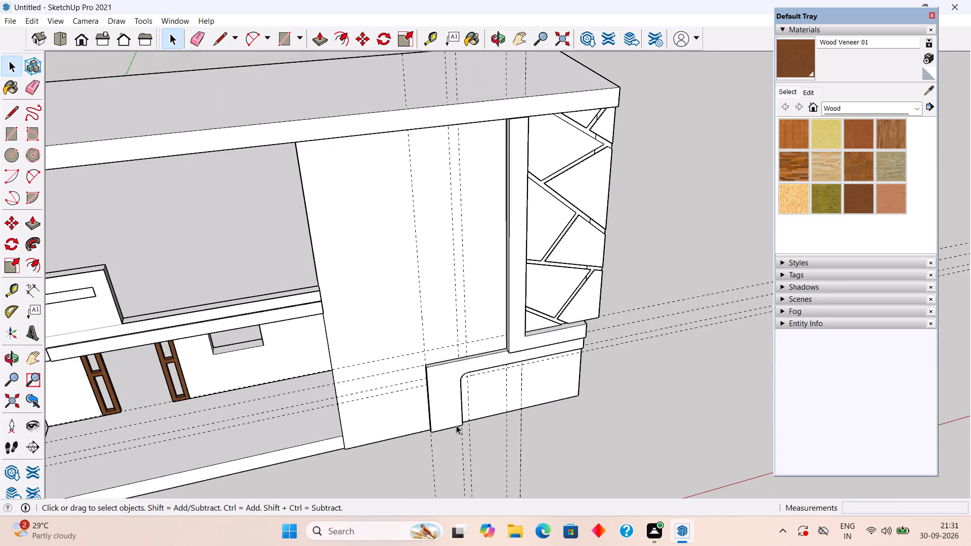
pyautogui.moveTo(455, 425); pyautogui.dragTo(450, 334, button='middle')
pyautogui.scroll(-3, 450, 334)
pyautogui.moveTo(454, 400); pyautogui.dragTo(418, 332, button='middle')
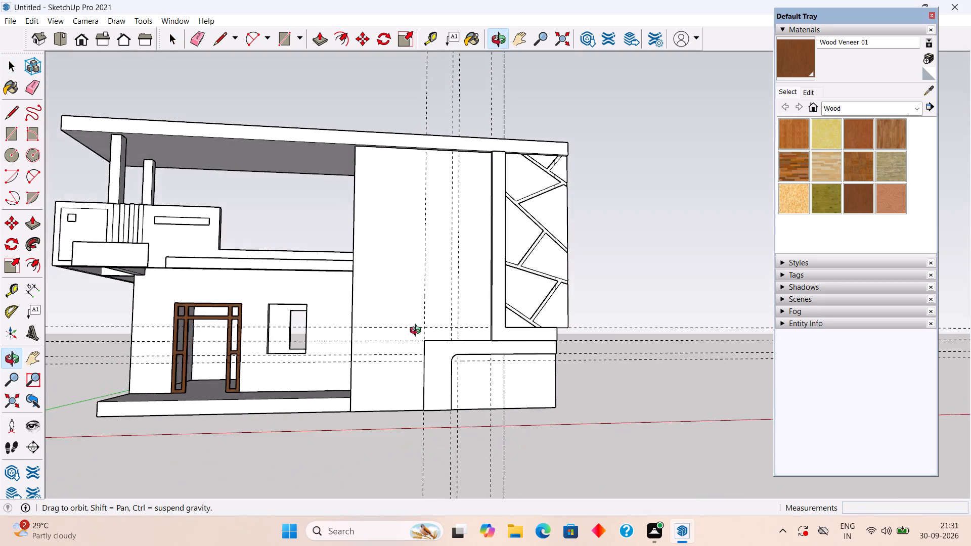
pyautogui.moveTo(418, 332); pyautogui.dragTo(416, 353, button='middle')
pyautogui.scroll(3, 464, 406)
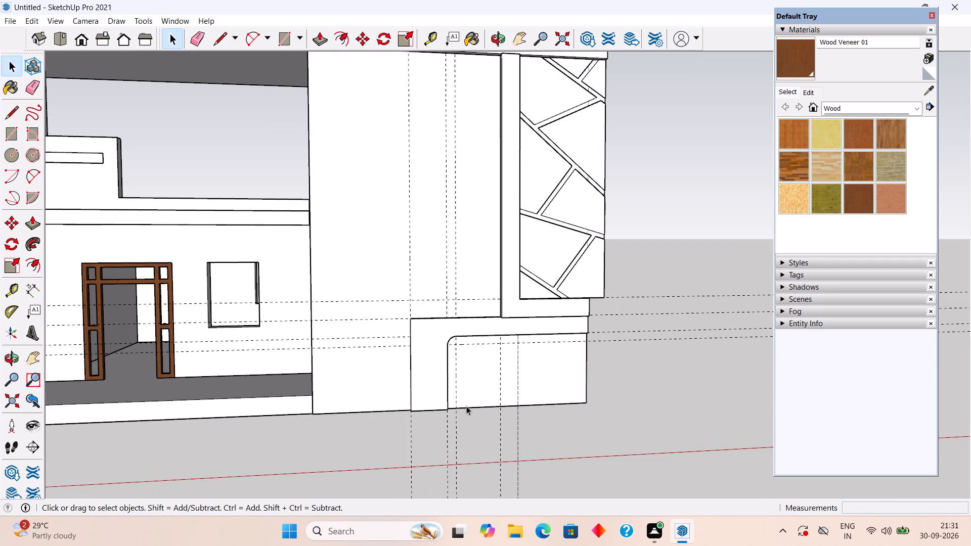
pyautogui.press('space')
pyautogui.scroll(1, 628, 454)
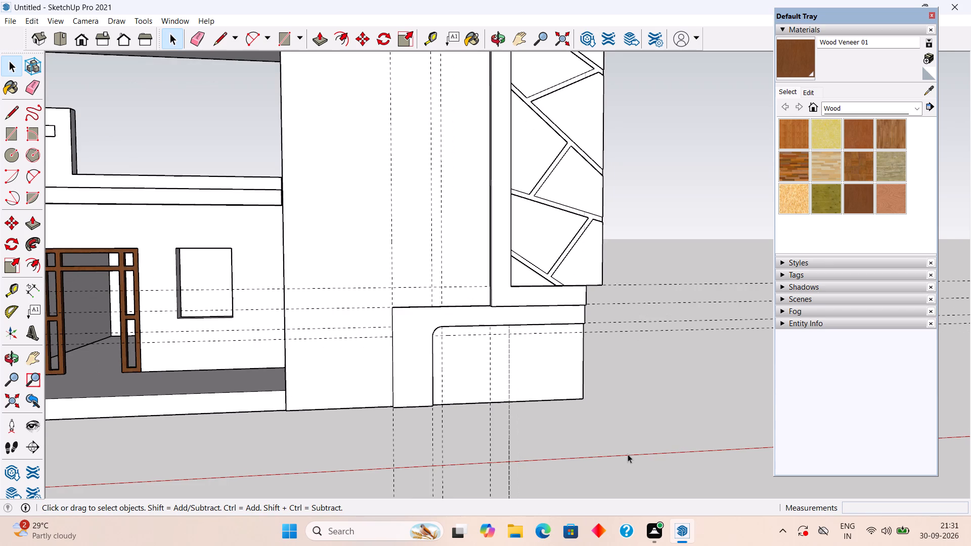
pyautogui.click(628, 454)
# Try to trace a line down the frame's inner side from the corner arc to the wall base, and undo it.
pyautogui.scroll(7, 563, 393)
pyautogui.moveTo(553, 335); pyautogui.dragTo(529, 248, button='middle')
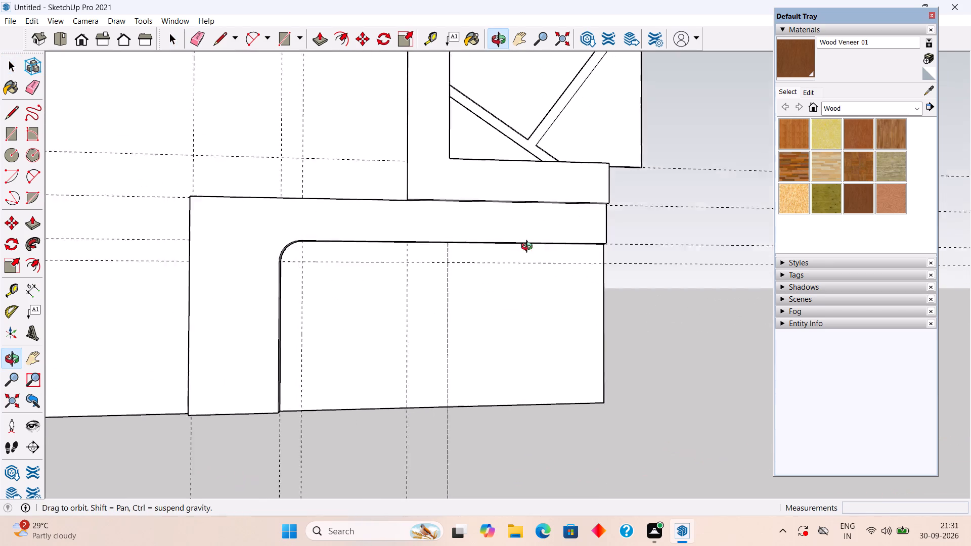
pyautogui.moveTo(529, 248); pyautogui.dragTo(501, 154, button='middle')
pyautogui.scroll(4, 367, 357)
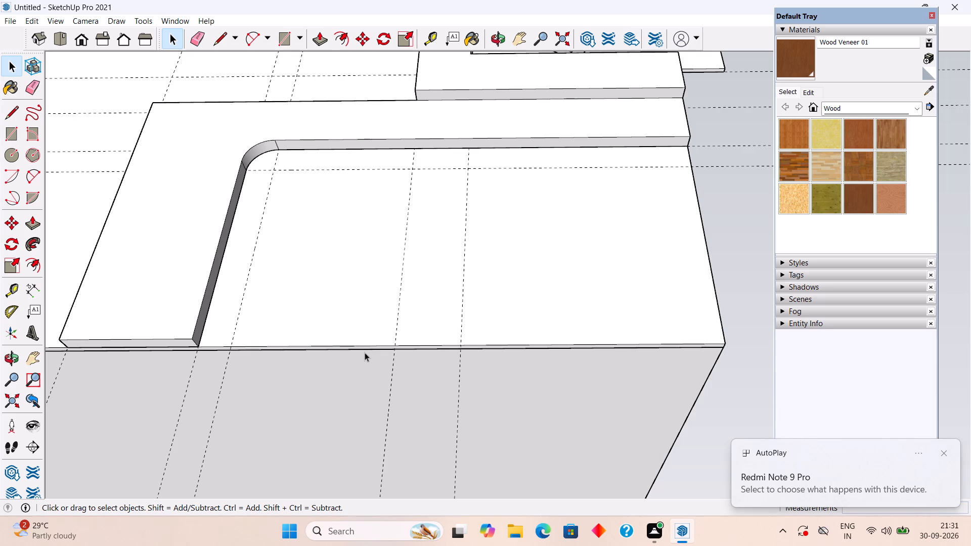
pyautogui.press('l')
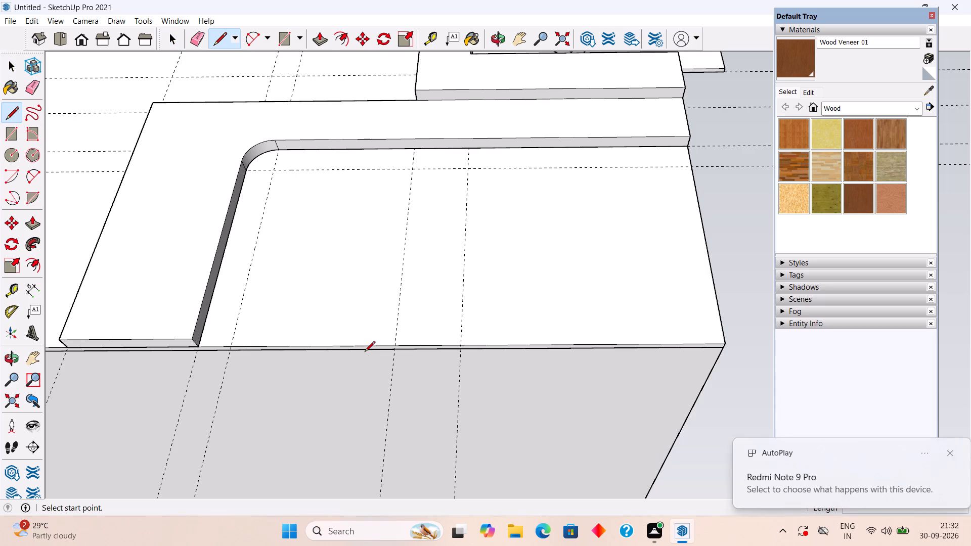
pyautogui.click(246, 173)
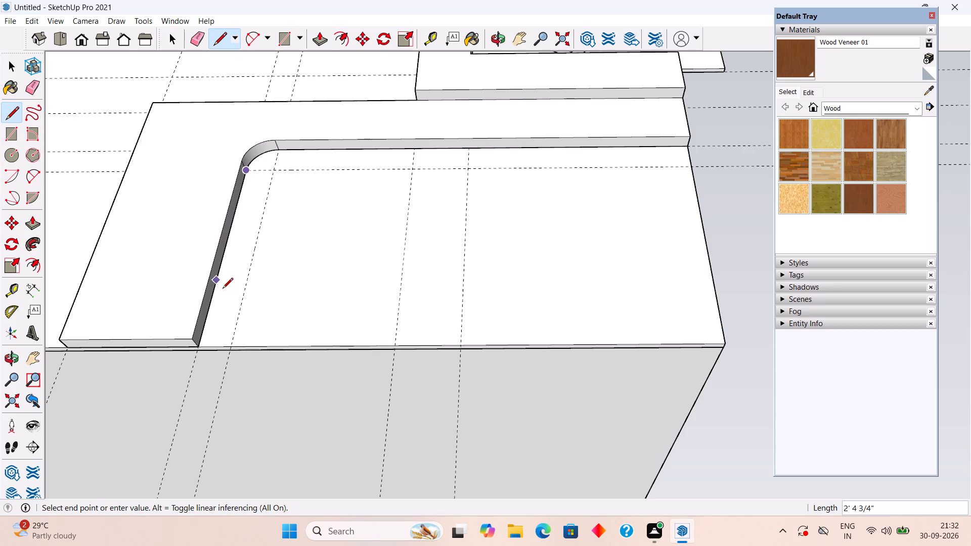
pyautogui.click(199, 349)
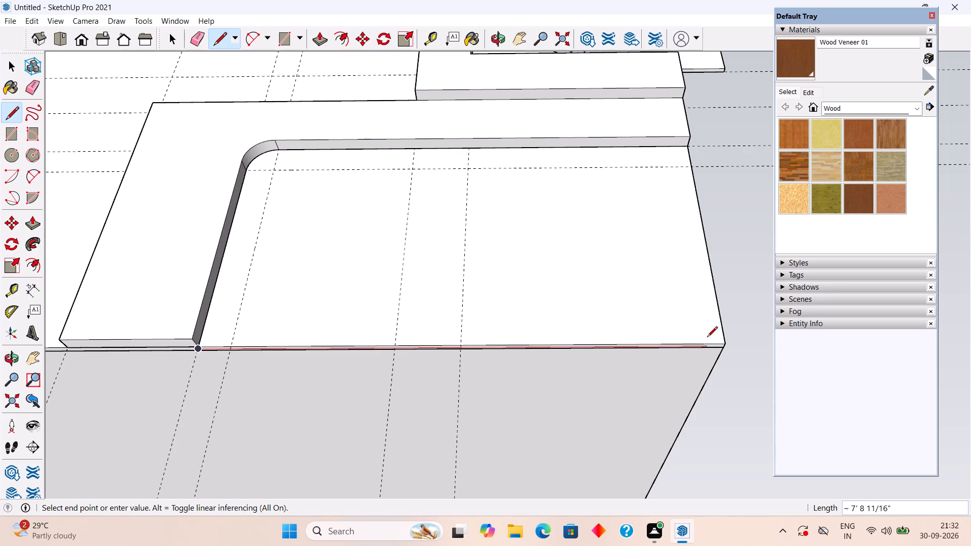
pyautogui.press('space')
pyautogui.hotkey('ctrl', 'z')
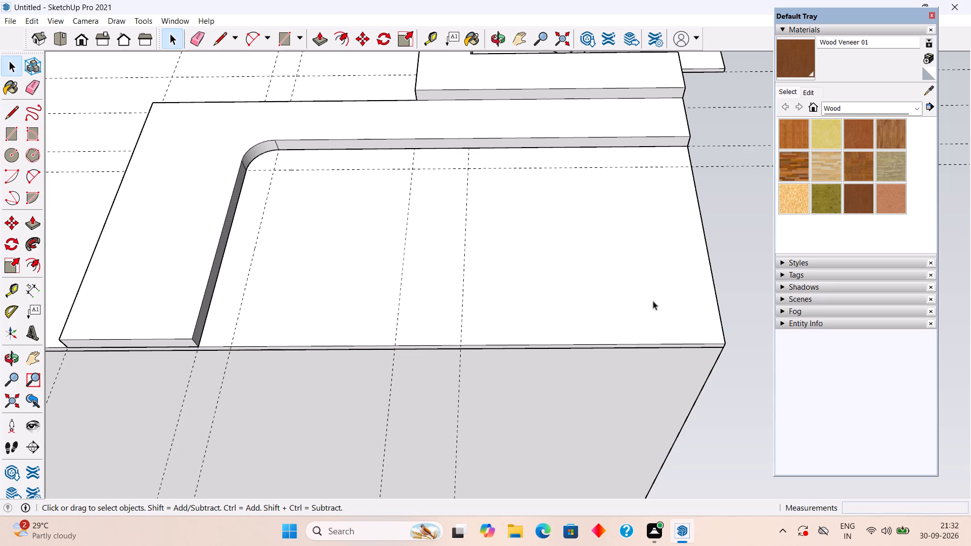
# Draw lines around the wall panel inside the frame, from the corner arc's lower end along the base, outer edge and frame underside.
pyautogui.scroll(4, 278, 239)
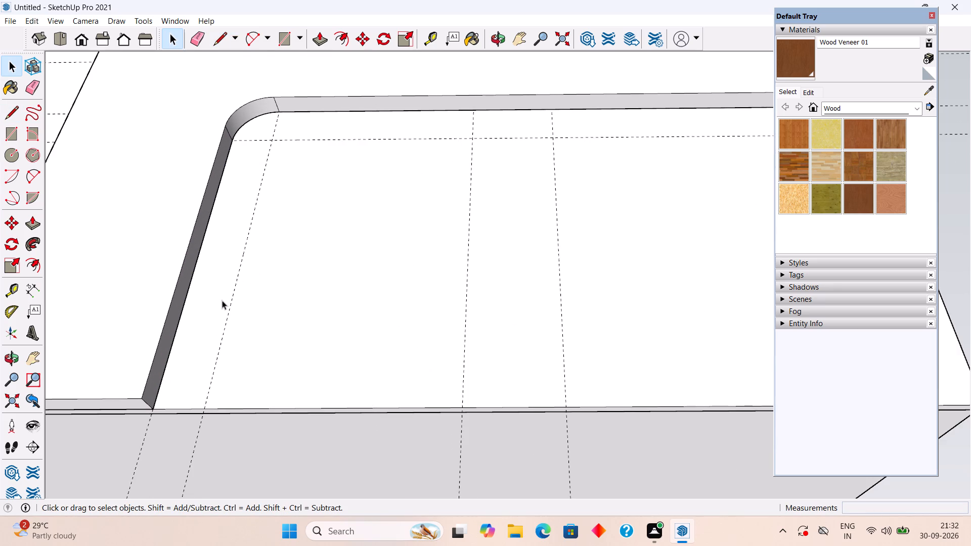
pyautogui.scroll(1, 222, 300)
pyautogui.press('l')
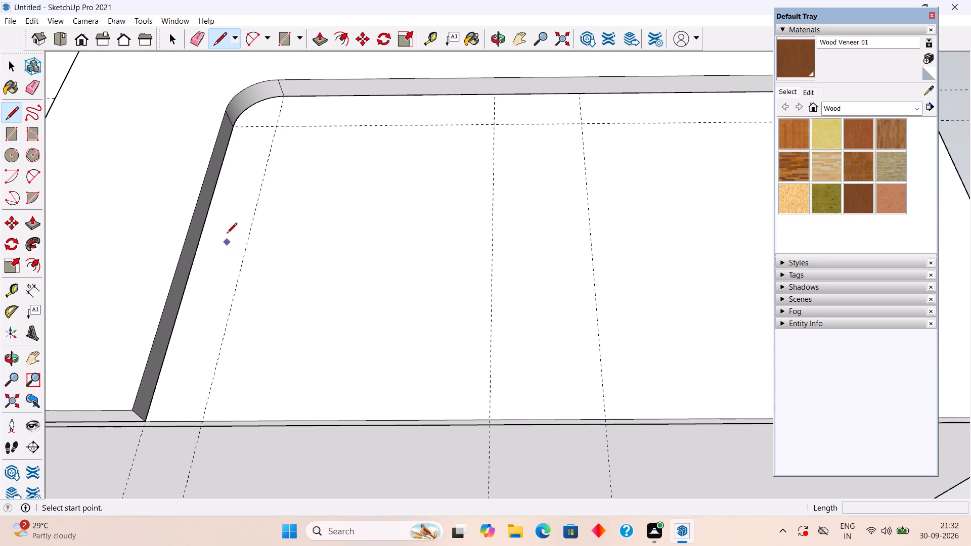
pyautogui.click(234, 129)
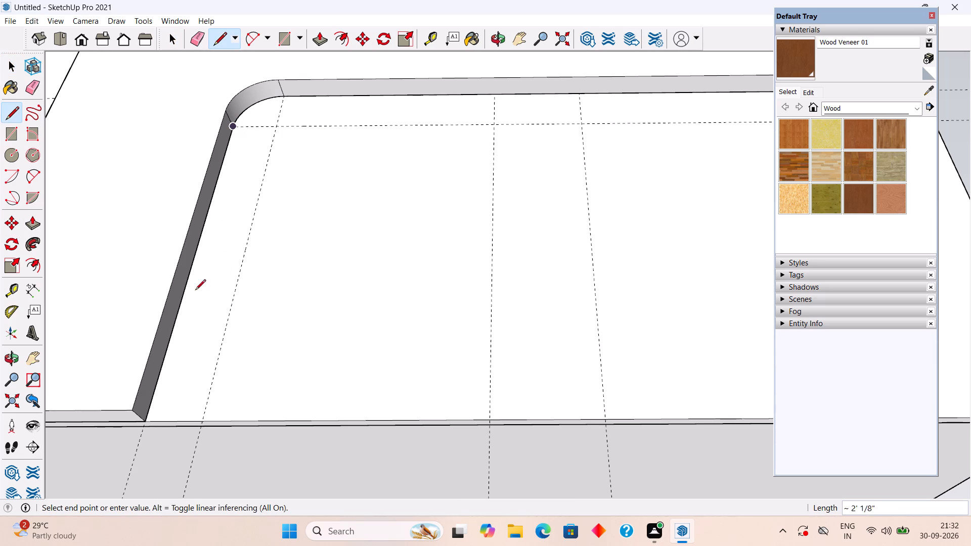
pyautogui.click(145, 422)
pyautogui.scroll(-6, 432, 401)
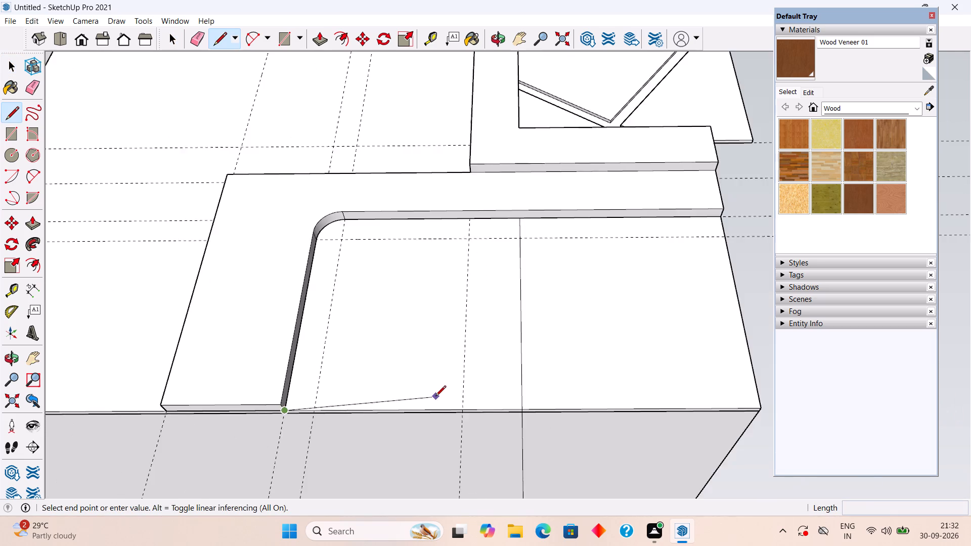
pyautogui.scroll(-5, 435, 397)
pyautogui.scroll(13, 654, 402)
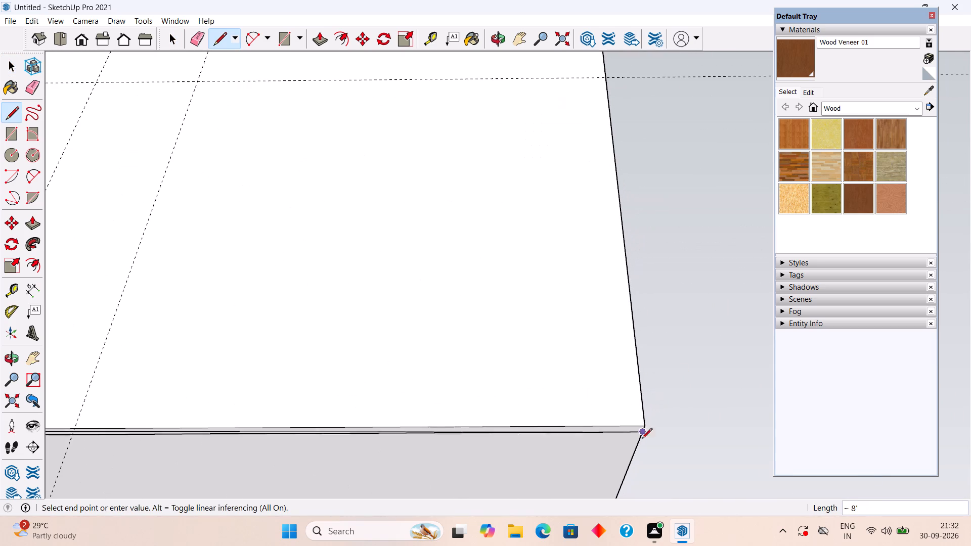
pyautogui.click(647, 424)
pyautogui.scroll(-8, 657, 295)
pyautogui.scroll(8, 629, 170)
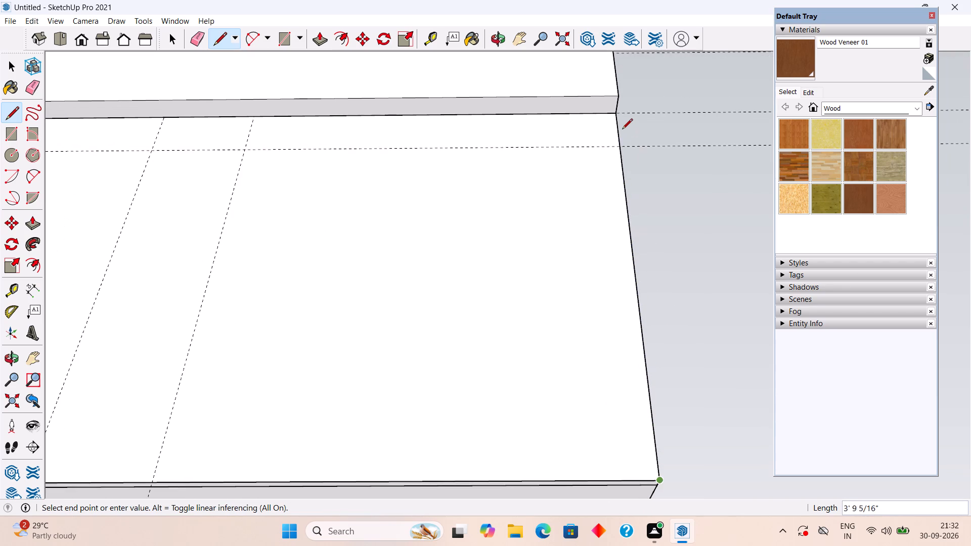
pyautogui.click(619, 114)
pyautogui.scroll(-6, 602, 116)
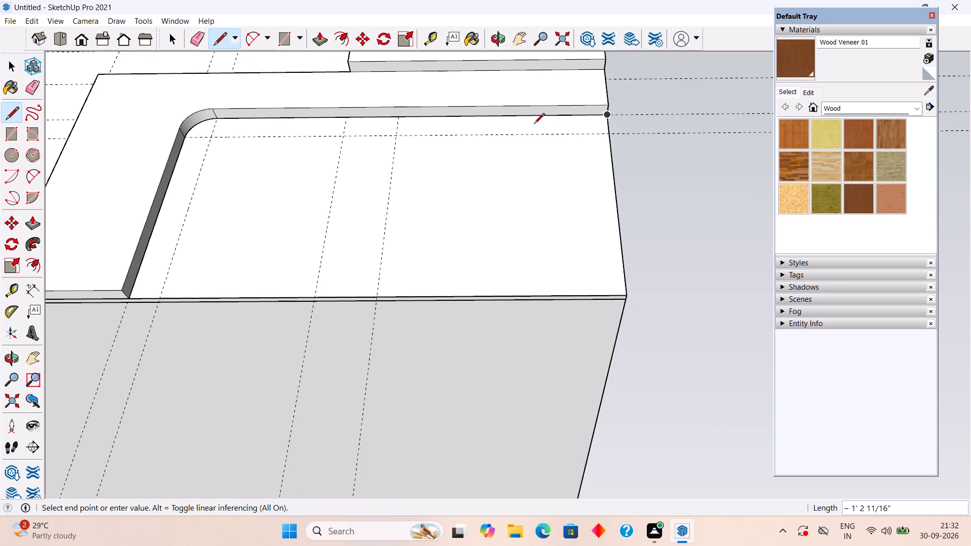
pyautogui.scroll(1, 222, 117)
pyautogui.click(220, 117)
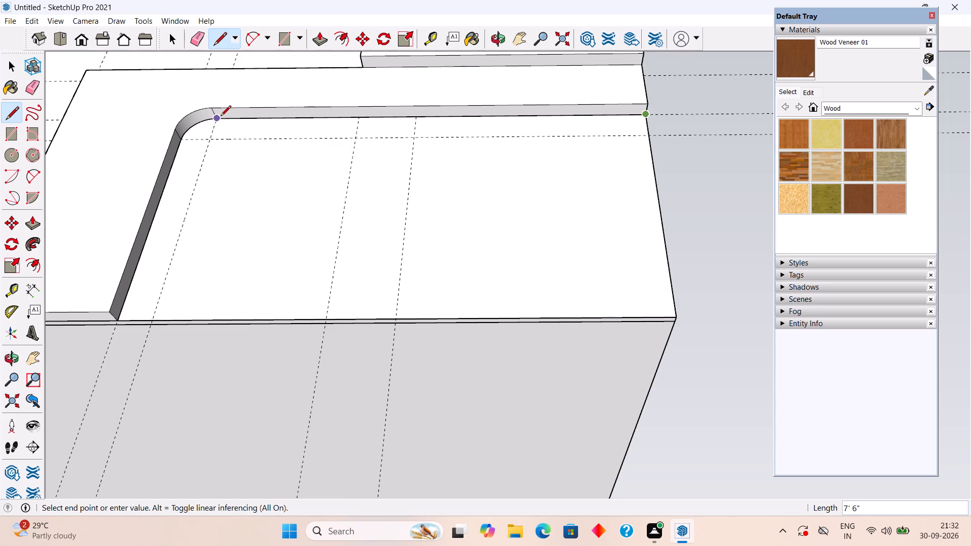
# Close the panel outline with a 6" radius arc along the frame's rounded inner corner.
pyautogui.press('a')
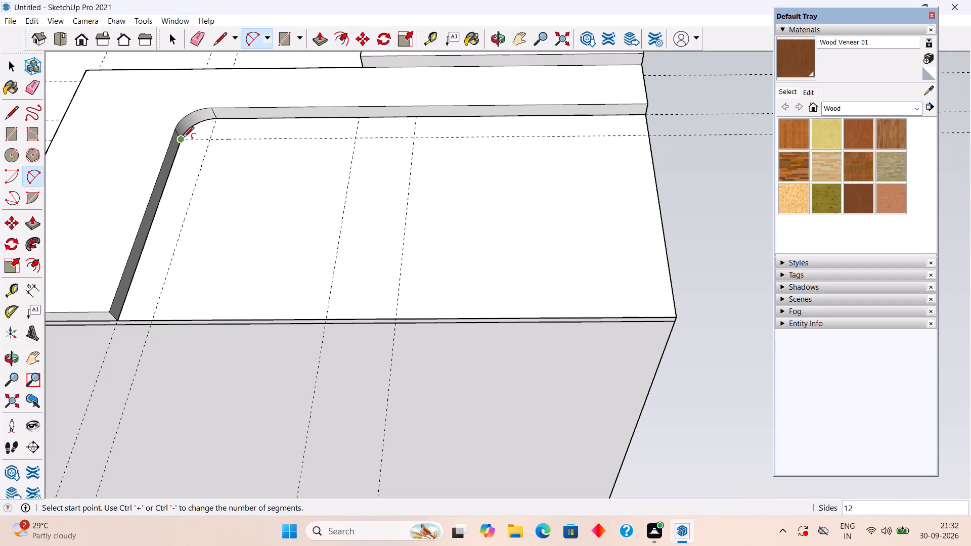
pyautogui.click(218, 119)
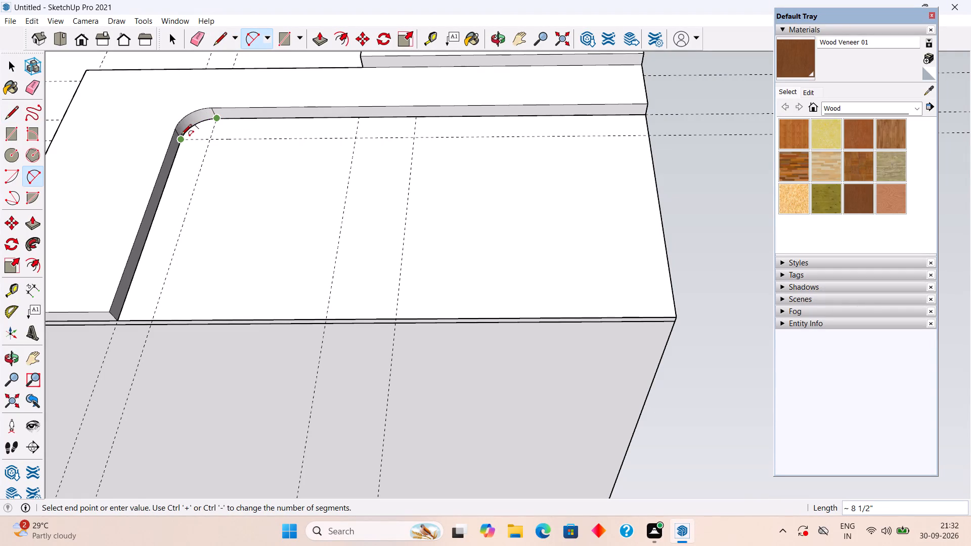
pyautogui.click(181, 135)
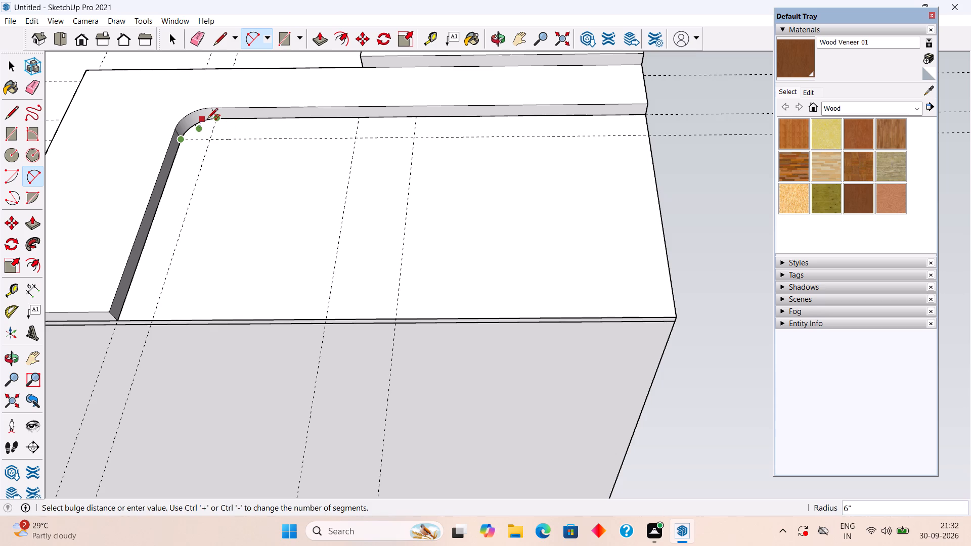
pyautogui.click(207, 119)
pyautogui.press('space')
# Push/Pull the enclosed wall panel face outward by 0.1".
pyautogui.click(267, 179)
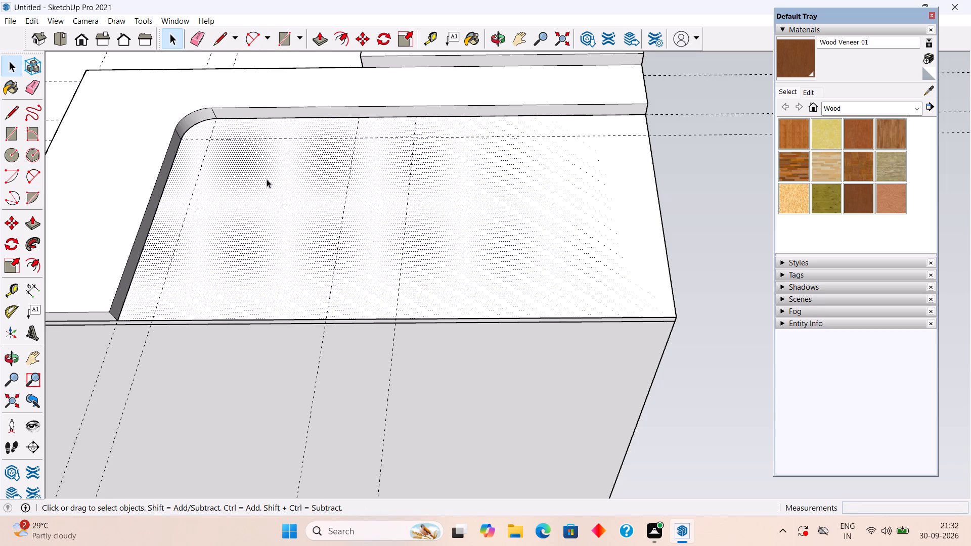
pyautogui.moveTo(267, 179); pyautogui.dragTo(280, 236, button='middle')
pyautogui.scroll(-7, 277, 234)
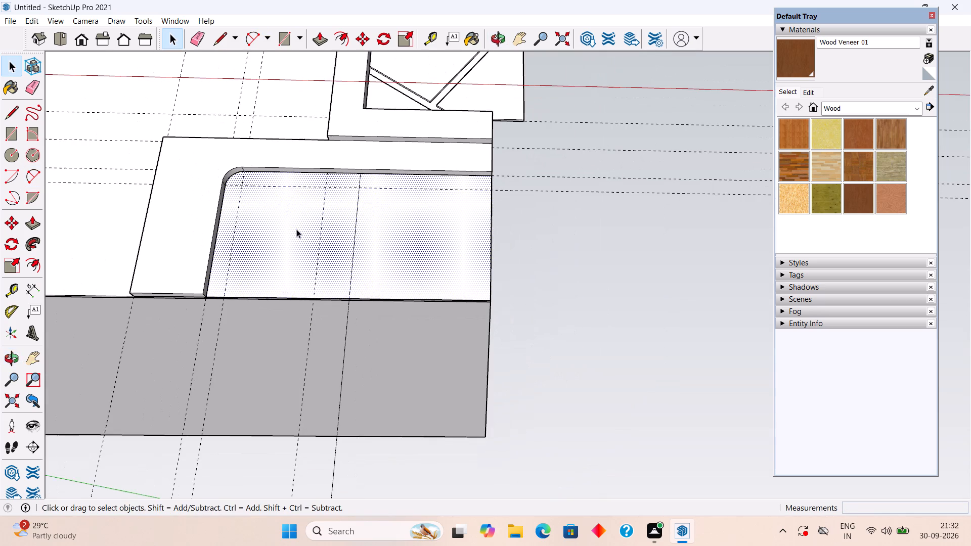
pyautogui.press('p')
pyautogui.click(303, 225)
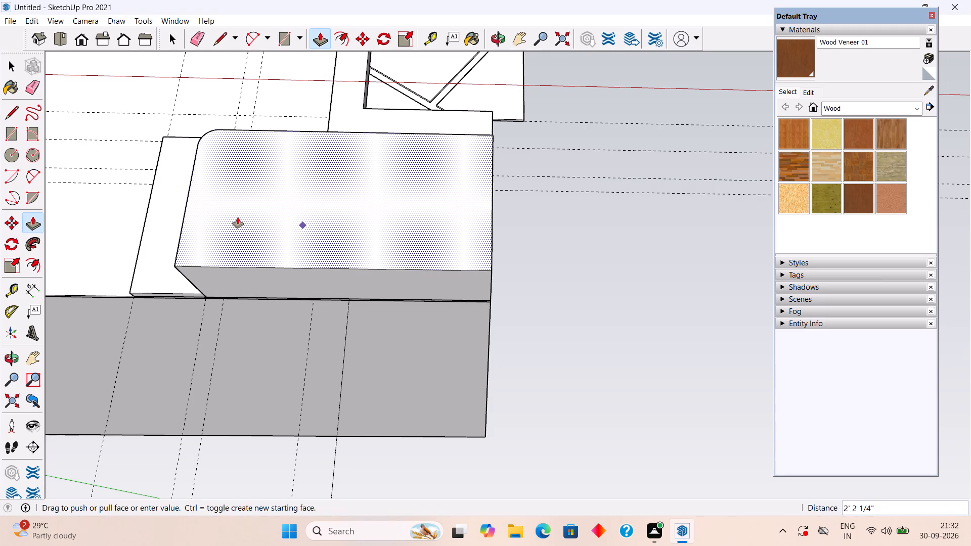
pyautogui.write('.1"')
pyautogui.press('Return')
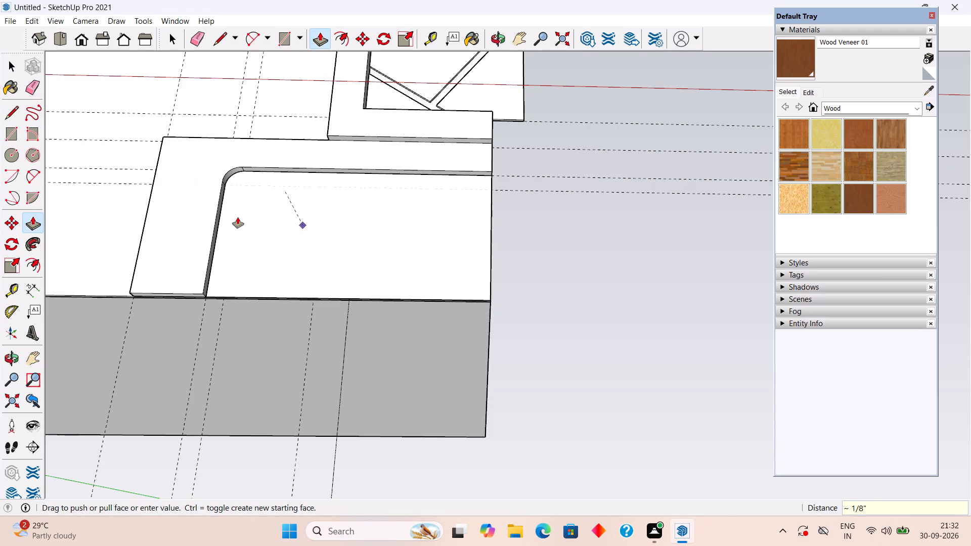
pyautogui.press('space')
# Select the panel face inside the frame again and Push/Pull it outward by another 0.1".
pyautogui.doubleClick(238, 217)
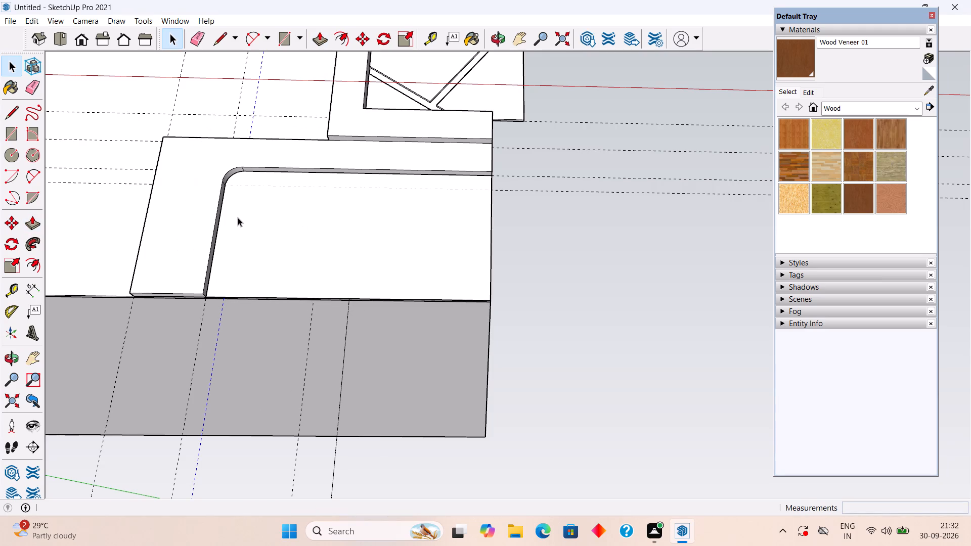
pyautogui.click(238, 217)
pyautogui.moveTo(467, 243); pyautogui.dragTo(214, 290, button='middle')
pyautogui.scroll(-1, 214, 290)
pyautogui.click(393, 291)
pyautogui.click(393, 291)
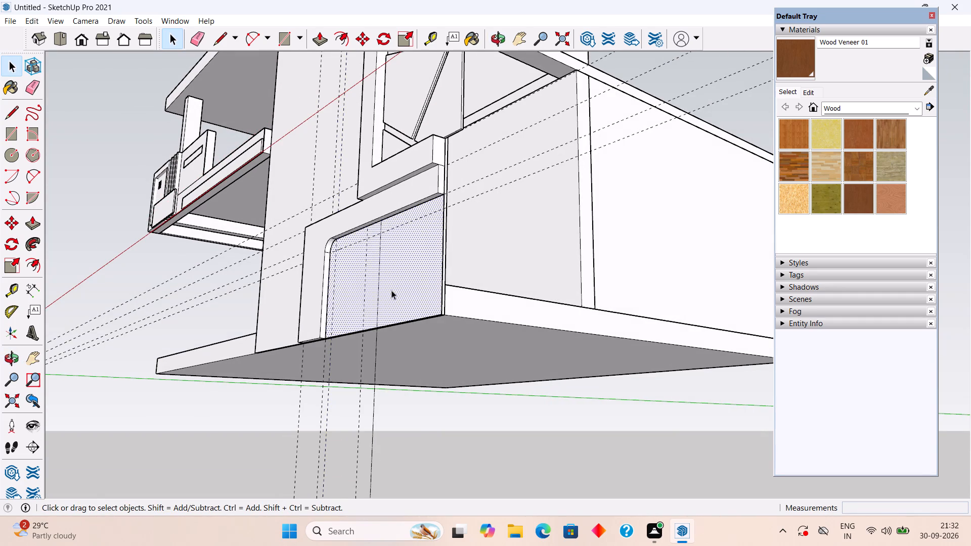
pyautogui.press('p')
pyautogui.click(391, 290)
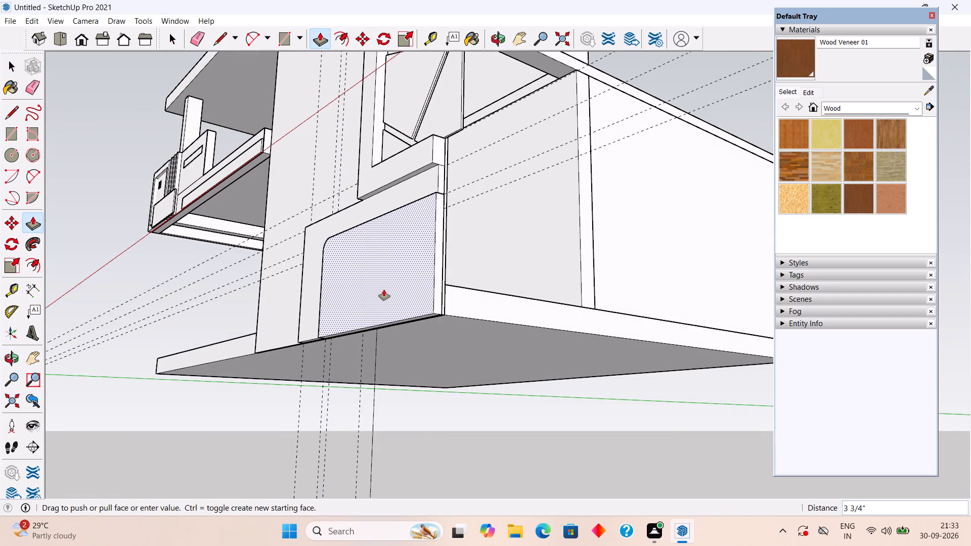
pyautogui.write('.1"')
pyautogui.press('Return')
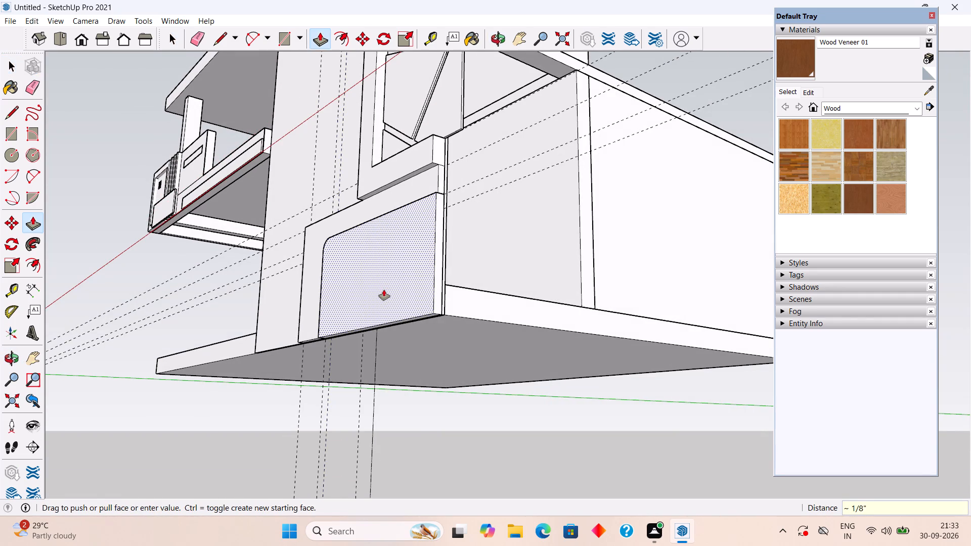
pyautogui.press('space')
# Select the wall panel inside the frame with its connected edges and make it a group.
pyautogui.tripleClick(384, 290)
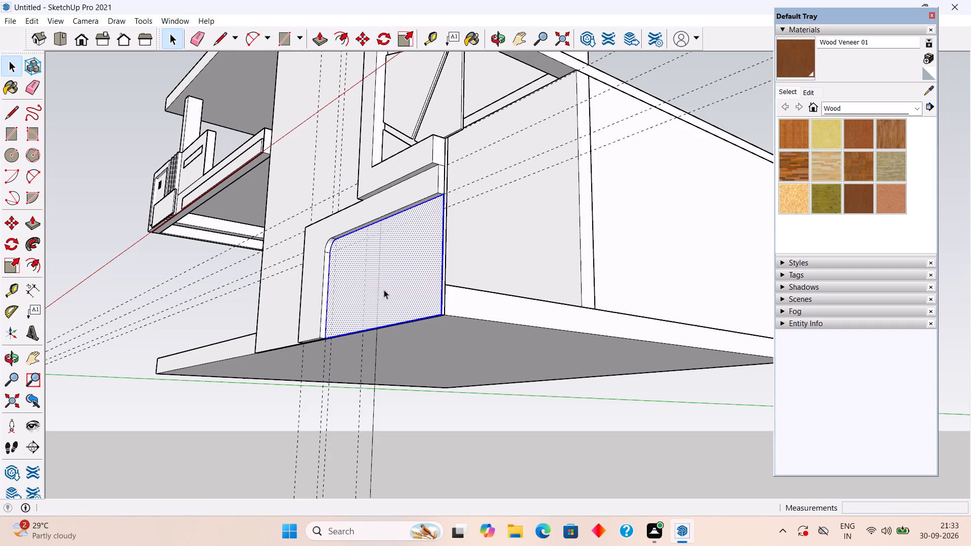
pyautogui.rightClick(383, 290)
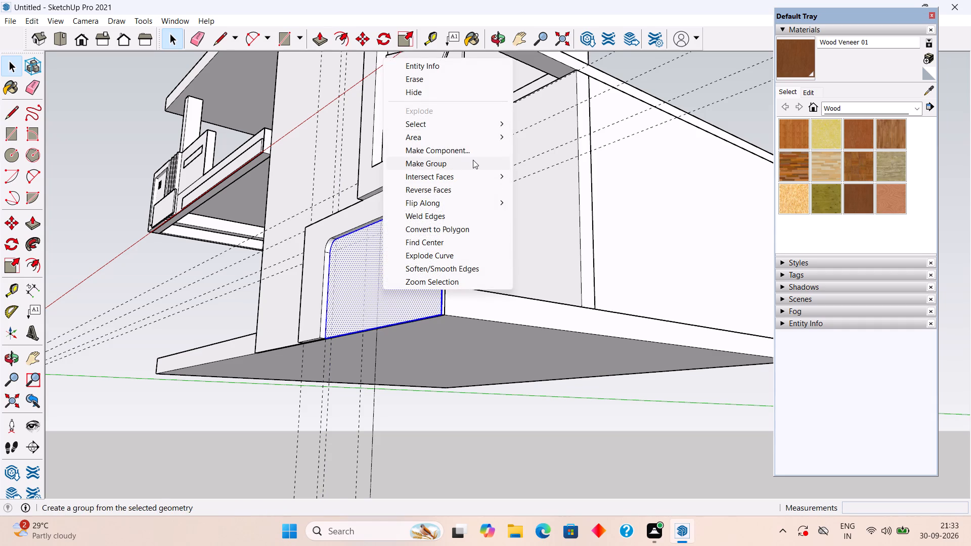
pyautogui.click(473, 160)
# Examine the grouped wall panel up close and the whole front elevation from several angles.
pyautogui.moveTo(457, 312); pyautogui.dragTo(484, 327, button='middle')
pyautogui.click(458, 317)
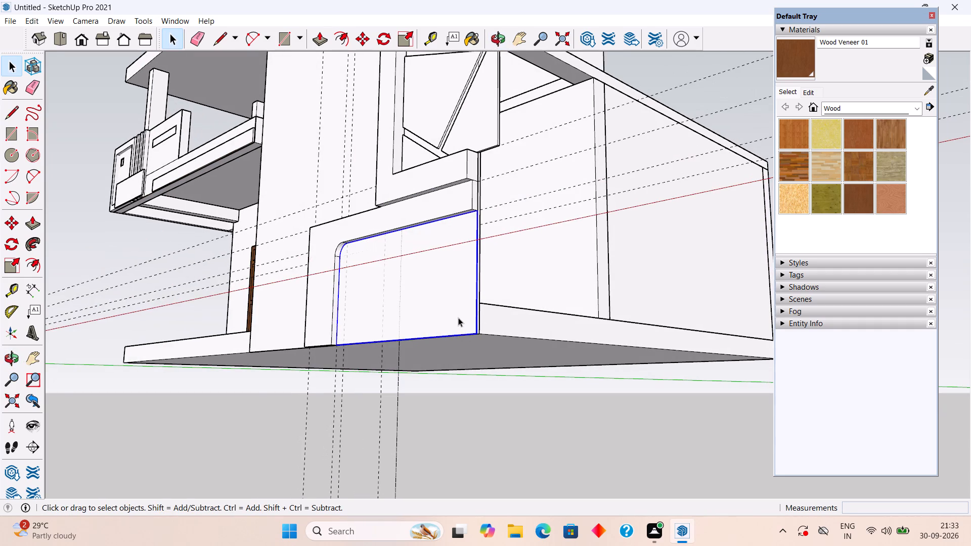
pyautogui.click(526, 470)
pyautogui.click(449, 320)
pyautogui.moveTo(449, 320); pyautogui.dragTo(398, 362, button='middle')
pyautogui.scroll(-2, 404, 353)
pyautogui.scroll(3, 406, 351)
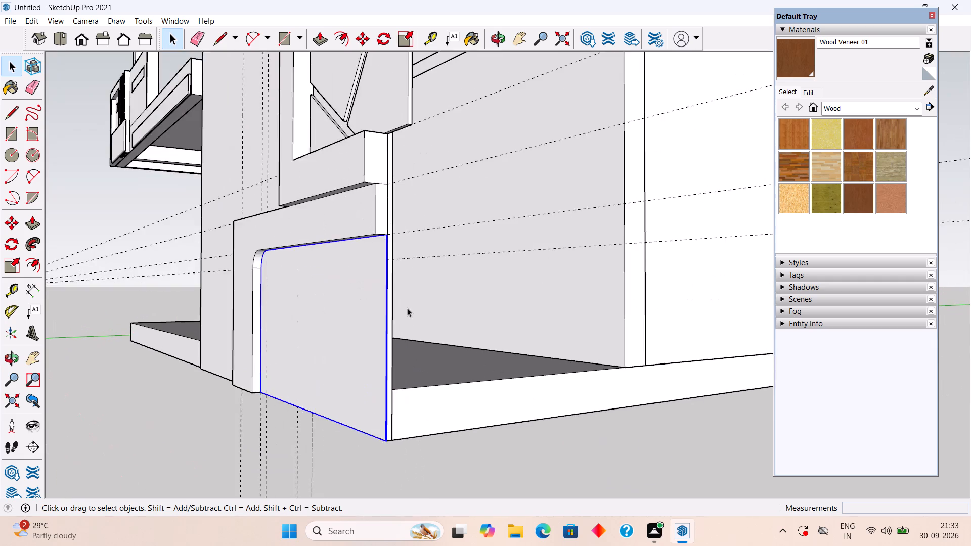
pyautogui.scroll(13, 407, 308)
pyautogui.scroll(-15, 382, 317)
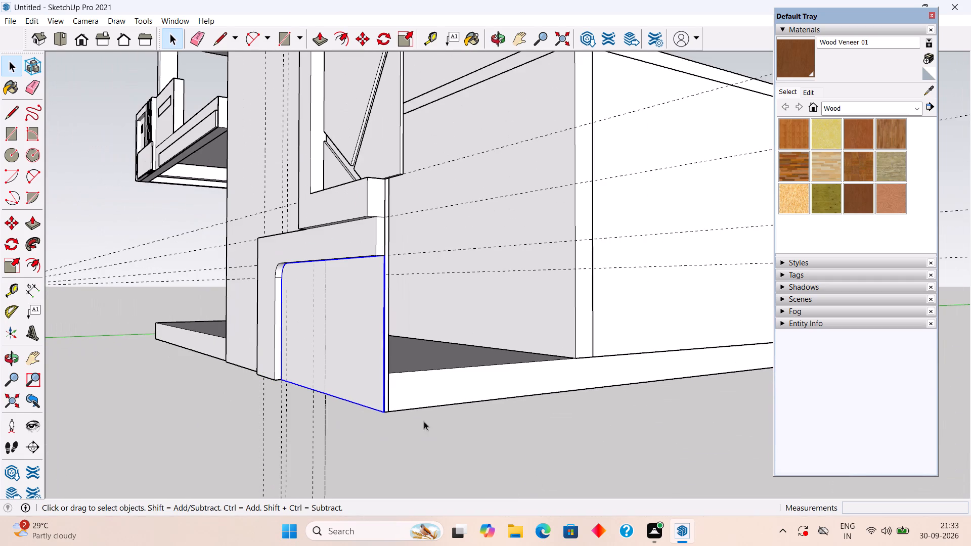
pyautogui.click(468, 465)
pyautogui.moveTo(294, 314); pyautogui.dragTo(511, 350, button='middle')
pyautogui.scroll(-2, 511, 350)
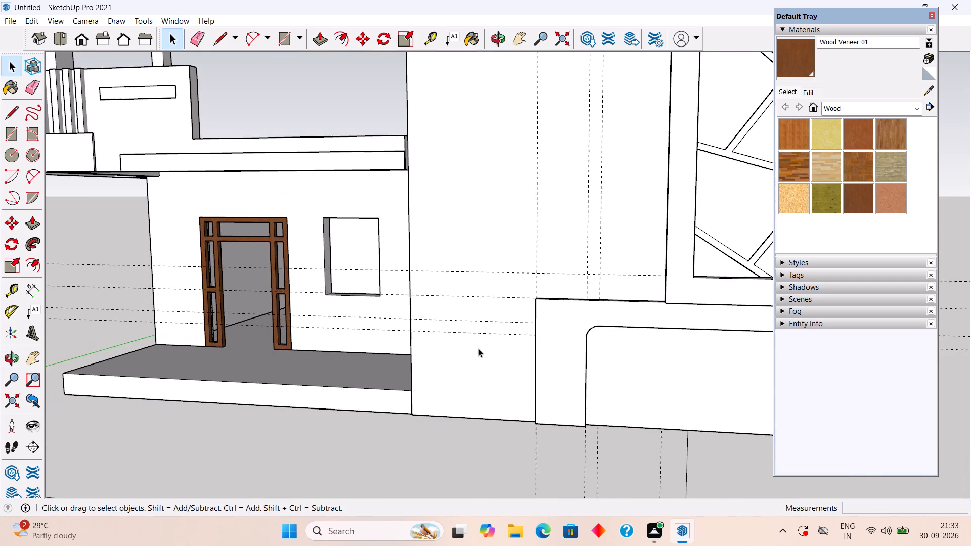
pyautogui.scroll(-8, 478, 344)
pyautogui.moveTo(479, 343); pyautogui.dragTo(602, 342, button='middle')
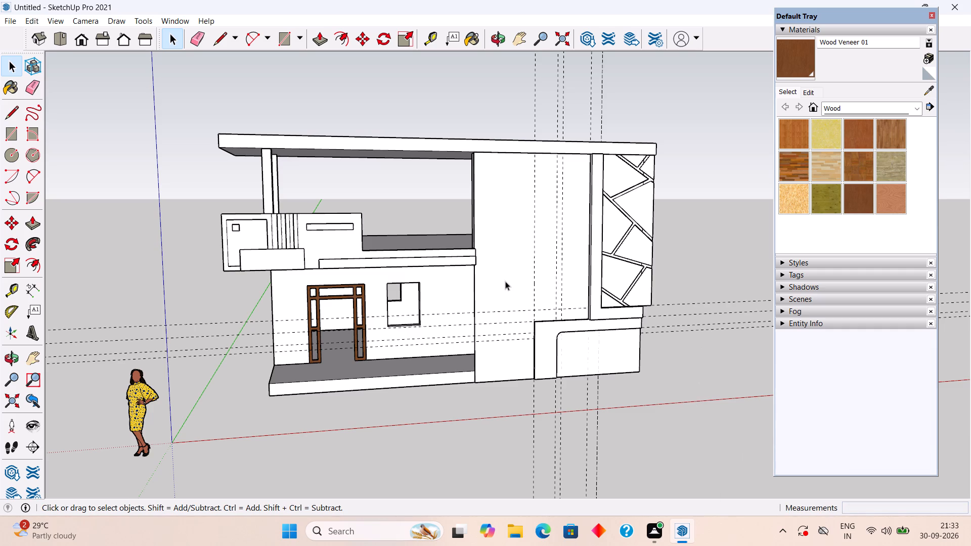
pyautogui.moveTo(505, 281); pyautogui.dragTo(420, 301, button='middle')
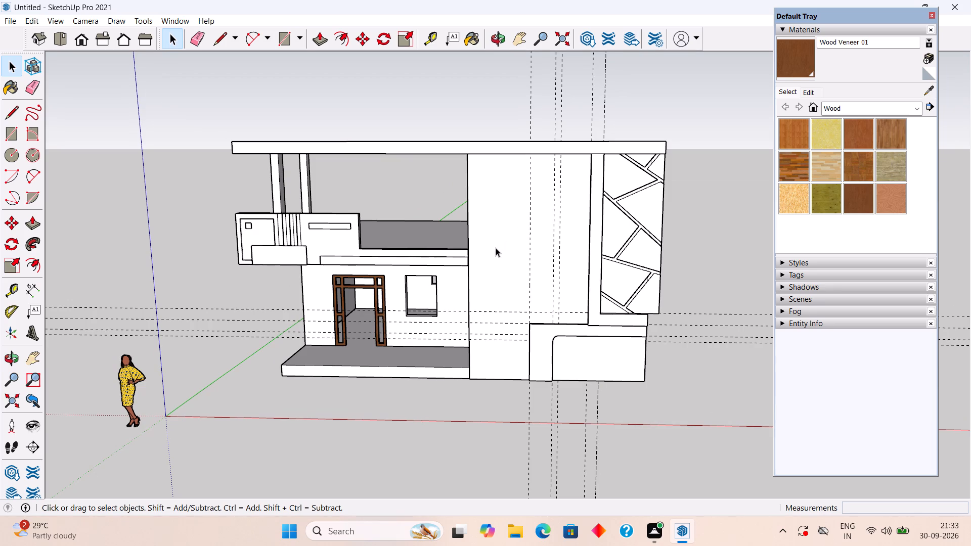
# Place a vertical guide 1.5' inward from the tall plain wall's edge beside the entrance section.
pyautogui.press('t')
pyautogui.click(467, 290)
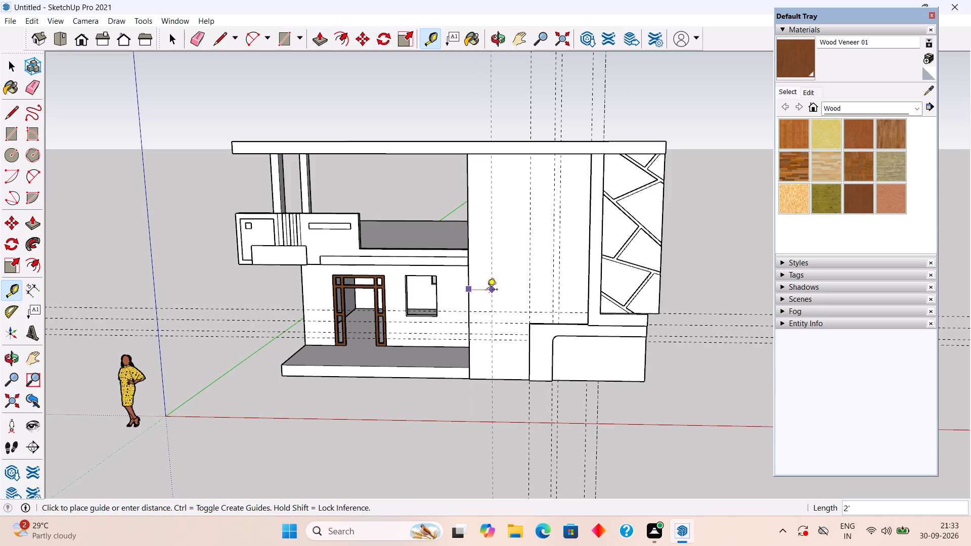
pyautogui.write("1.5'")
pyautogui.press('Return')
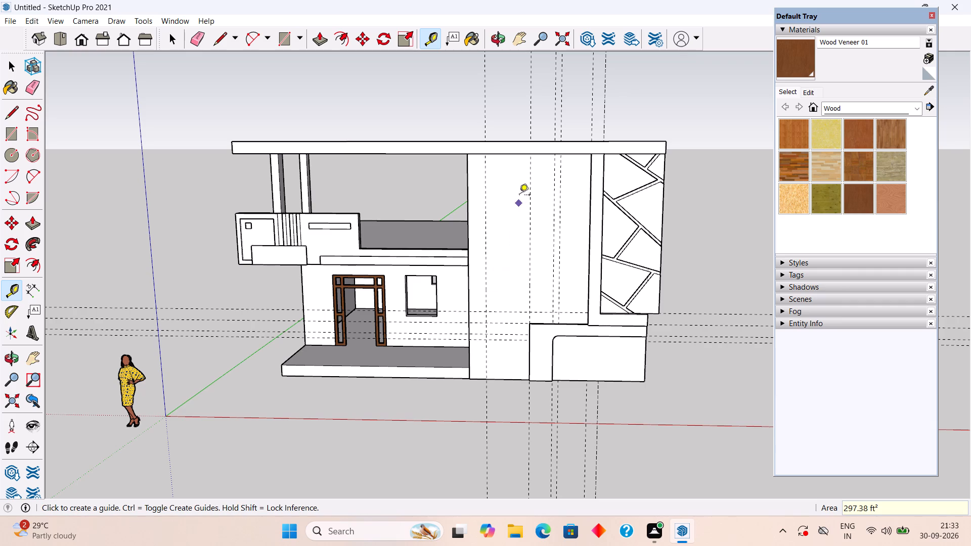
# Place a horizontal guide 3.5' below the top edge of the tall plain wall under the roof slab.
pyautogui.moveTo(525, 161); pyautogui.dragTo(537, 116, button='middle')
pyautogui.scroll(8, 536, 136)
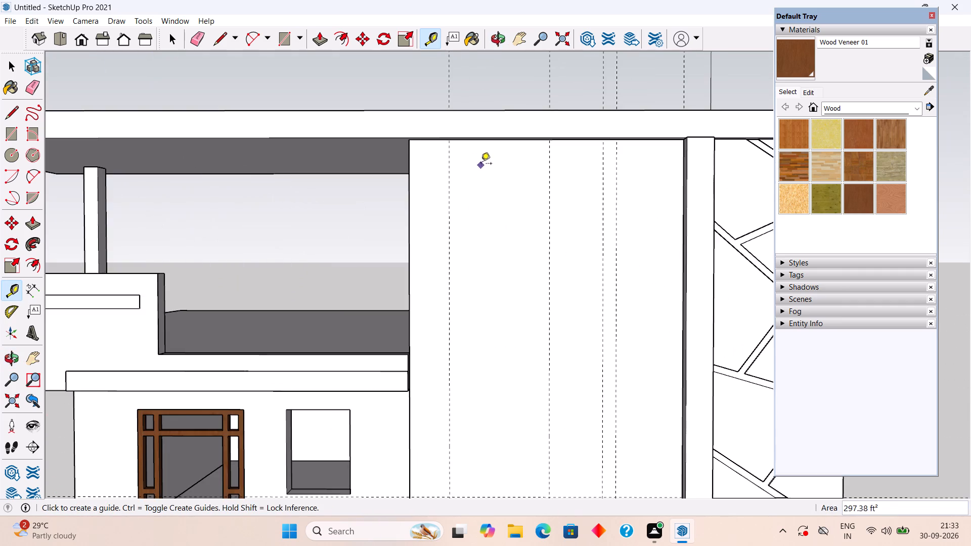
pyautogui.moveTo(481, 162); pyautogui.dragTo(482, 114, button='middle')
pyautogui.scroll(4, 482, 114)
pyautogui.click(488, 110)
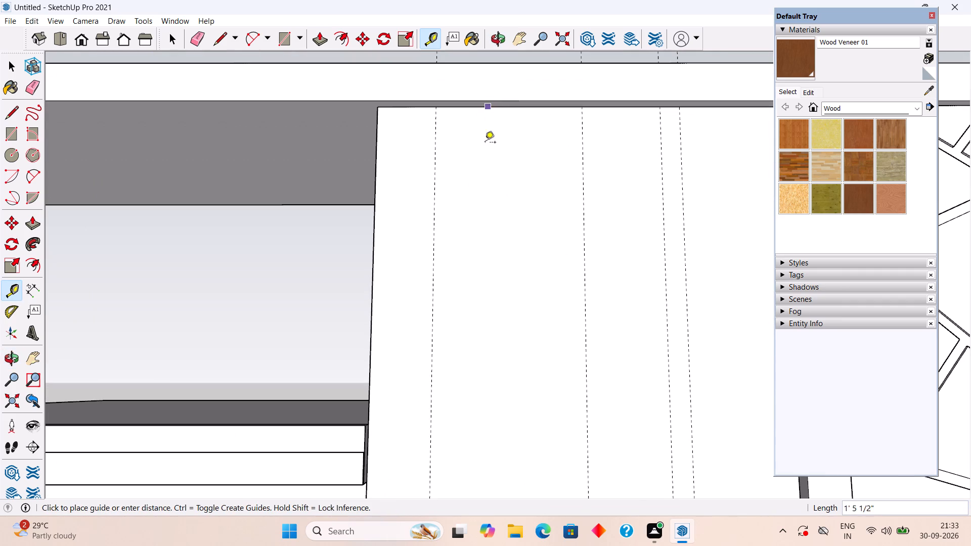
pyautogui.scroll(-9, 483, 187)
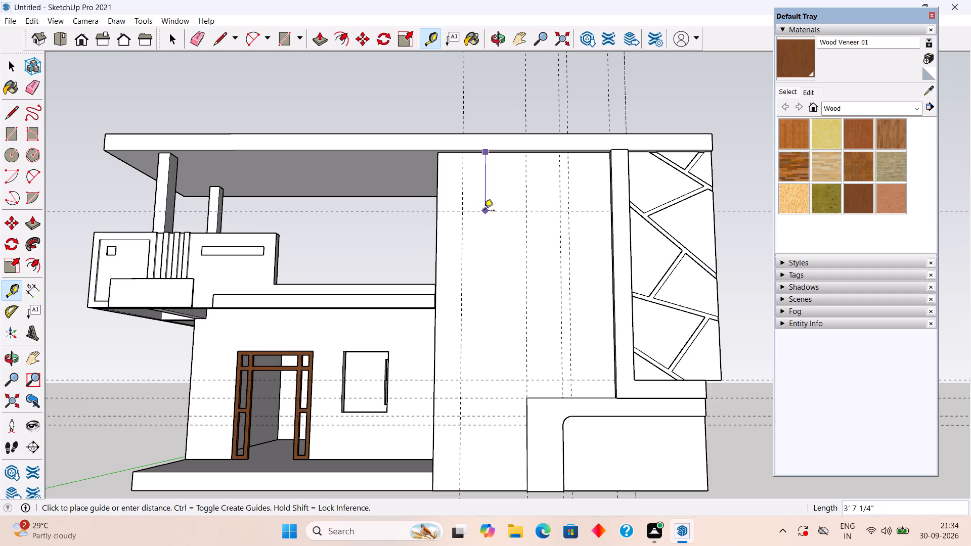
pyautogui.write("3.5'")
pyautogui.press('Return')
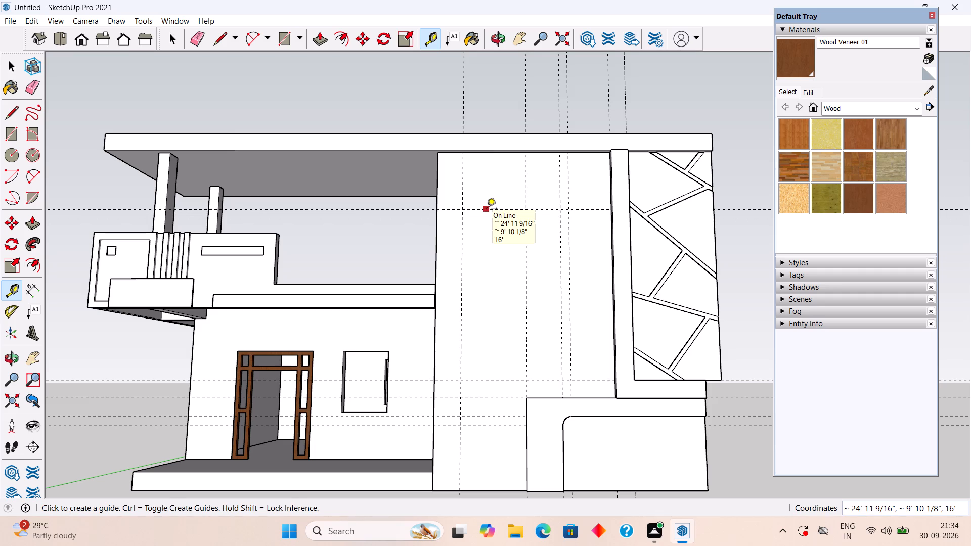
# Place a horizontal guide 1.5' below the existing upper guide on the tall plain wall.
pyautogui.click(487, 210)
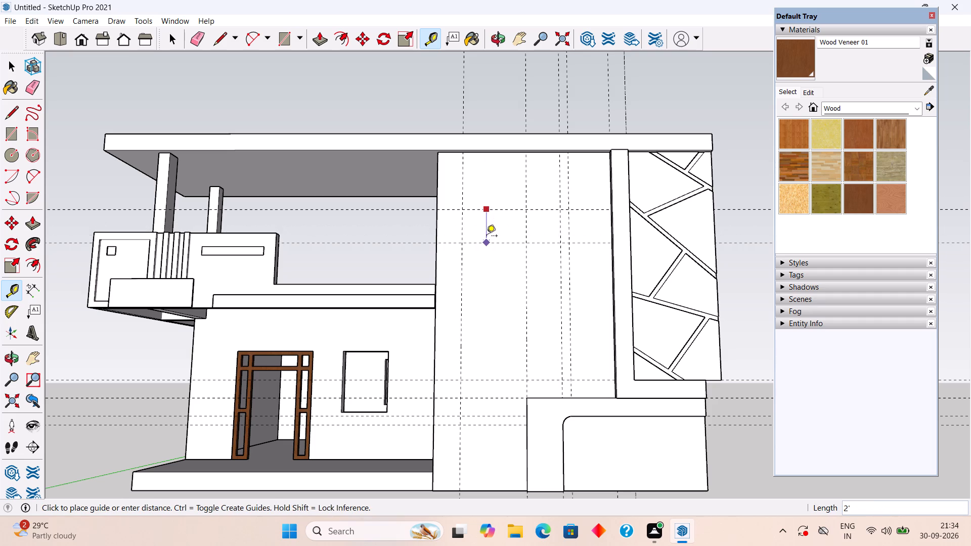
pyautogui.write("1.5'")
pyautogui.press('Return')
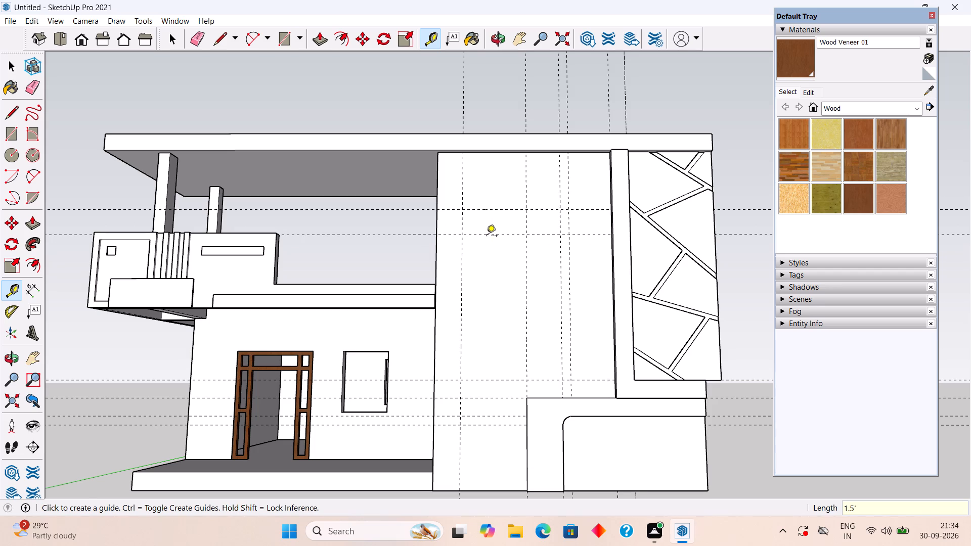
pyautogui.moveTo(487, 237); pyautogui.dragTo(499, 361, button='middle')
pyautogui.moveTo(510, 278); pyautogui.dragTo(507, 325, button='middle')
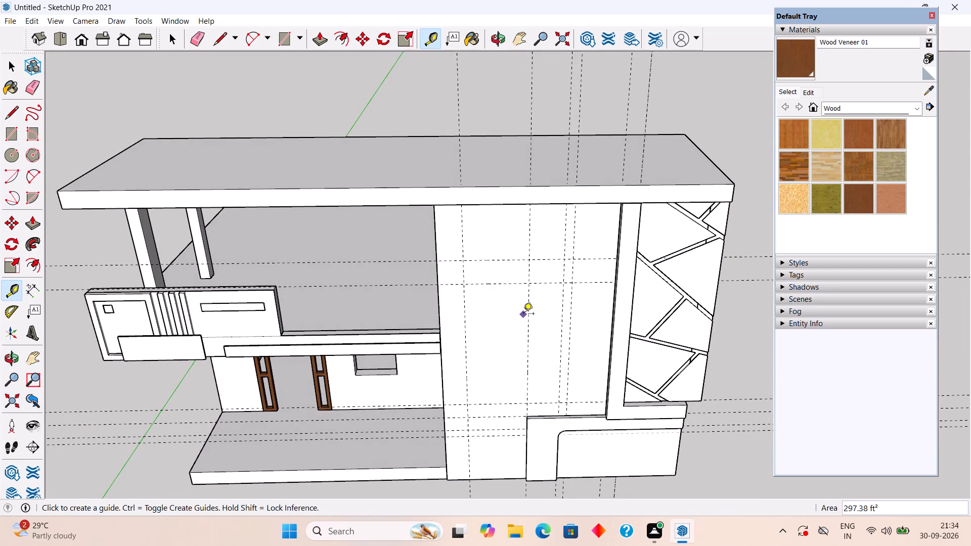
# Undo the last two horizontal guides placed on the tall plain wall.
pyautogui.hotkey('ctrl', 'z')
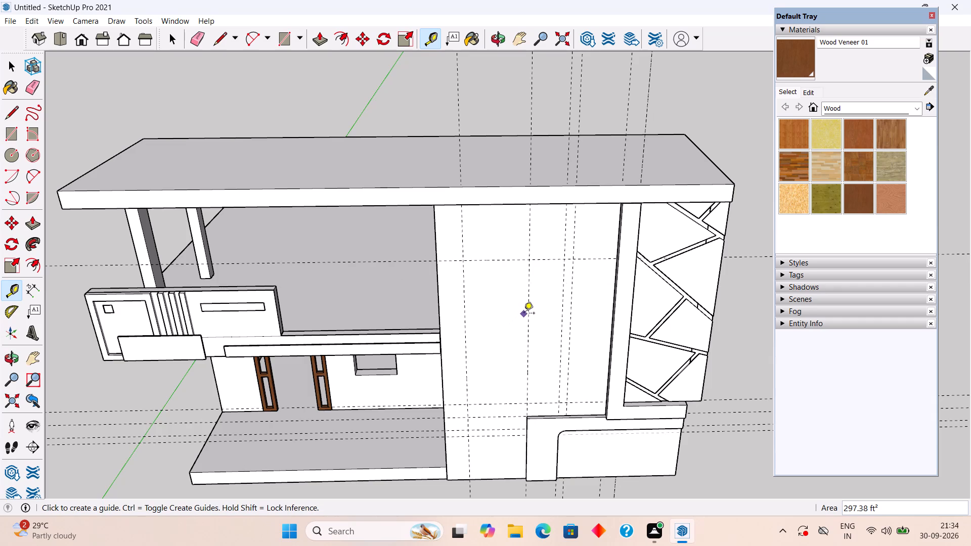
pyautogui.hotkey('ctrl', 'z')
# Place a horizontal guide 3' below the top edge of the tall plain wall under the roof slab.
pyautogui.moveTo(522, 242); pyautogui.dragTo(518, 155, button='middle')
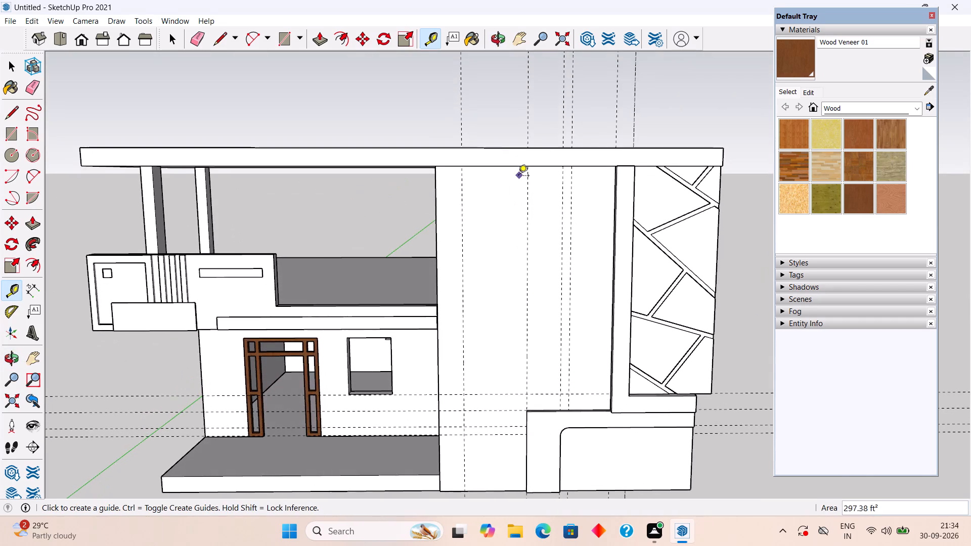
pyautogui.scroll(3, 518, 177)
pyautogui.moveTo(513, 174); pyautogui.dragTo(511, 117, button='middle')
pyautogui.scroll(4, 510, 124)
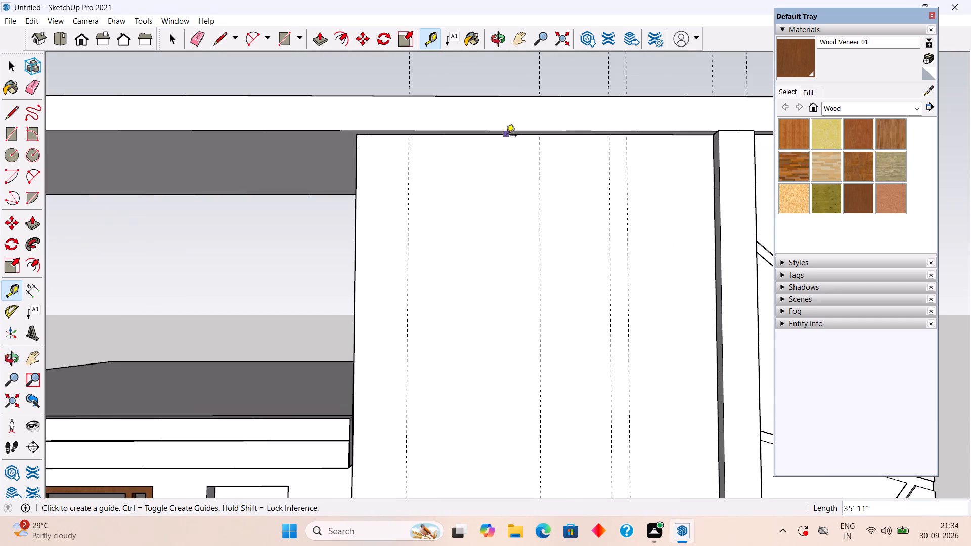
pyautogui.click(506, 137)
pyautogui.scroll(-5, 507, 262)
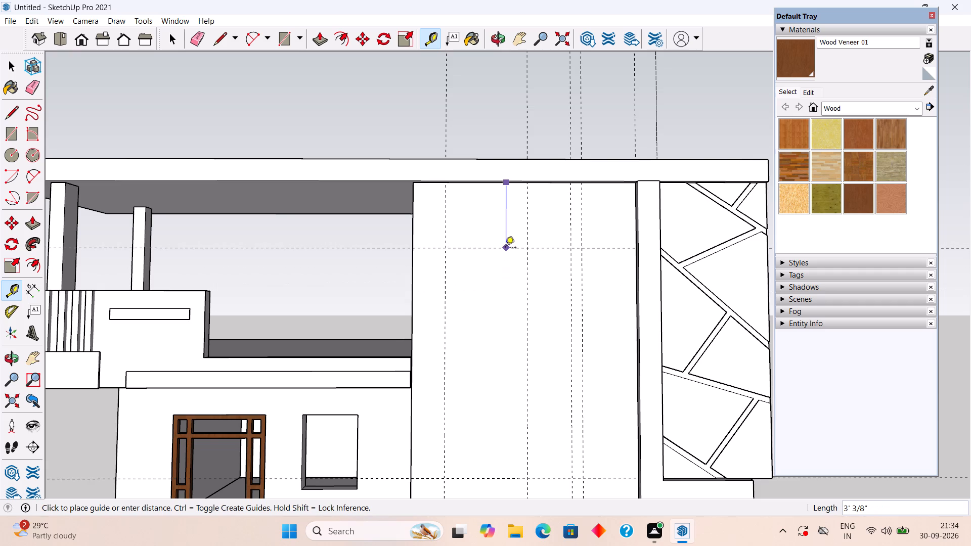
pyautogui.write("3'")
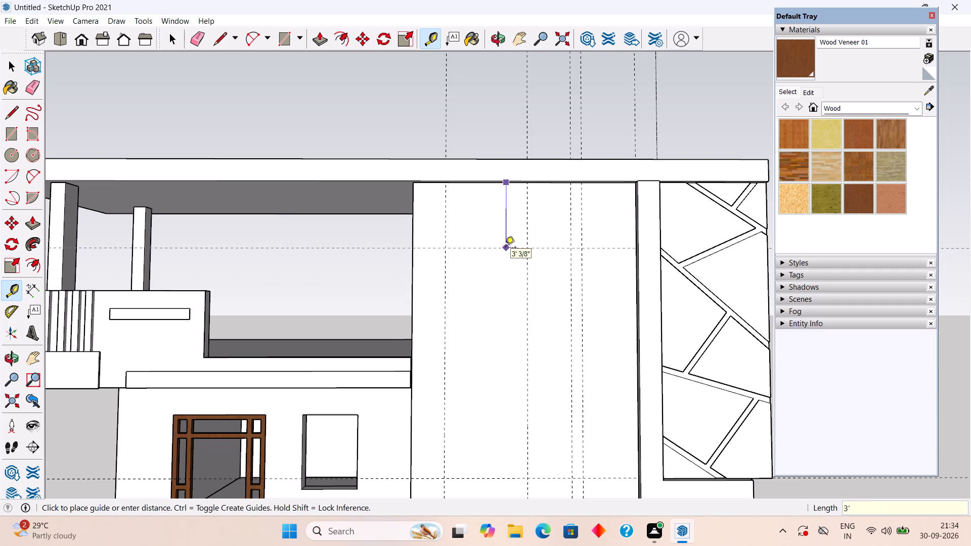
pyautogui.press('Return')
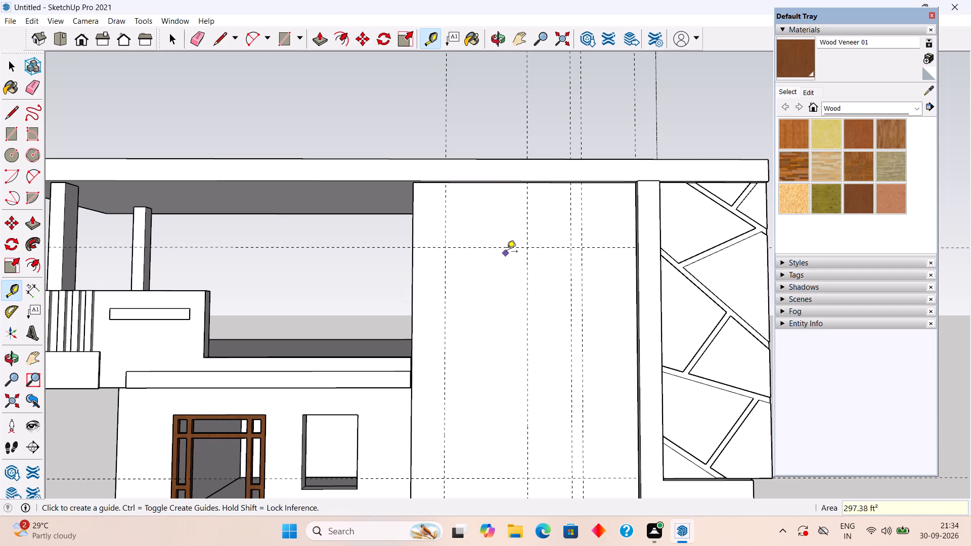
# Place a second horizontal guide 1.5' below the upper horizontal guide on the tall plain wall.
pyautogui.click(509, 251)
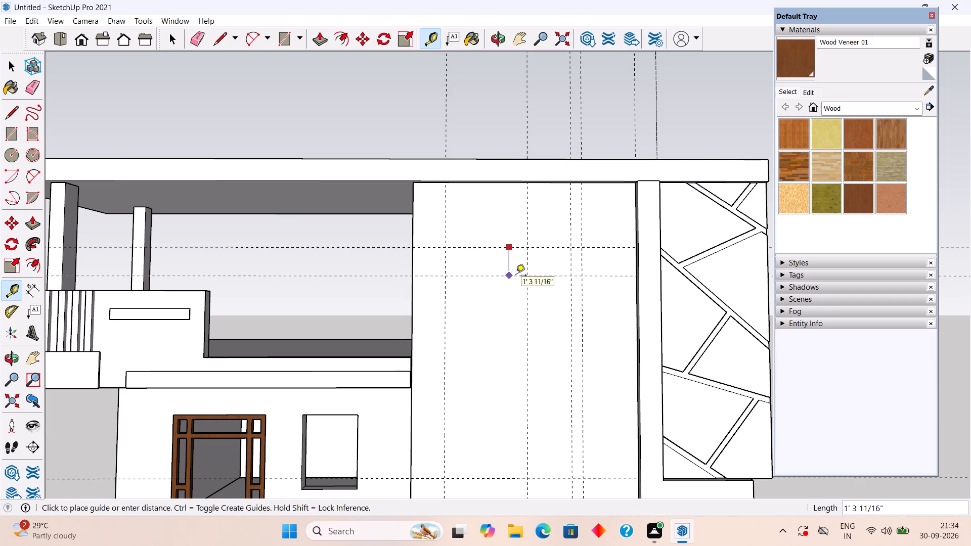
pyautogui.write("1.5'")
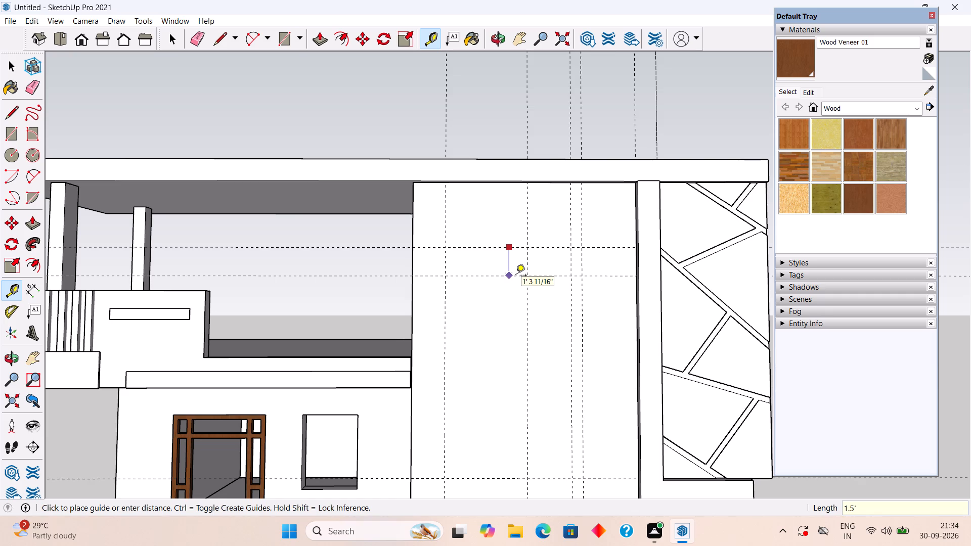
pyautogui.press('Return')
pyautogui.press('space')
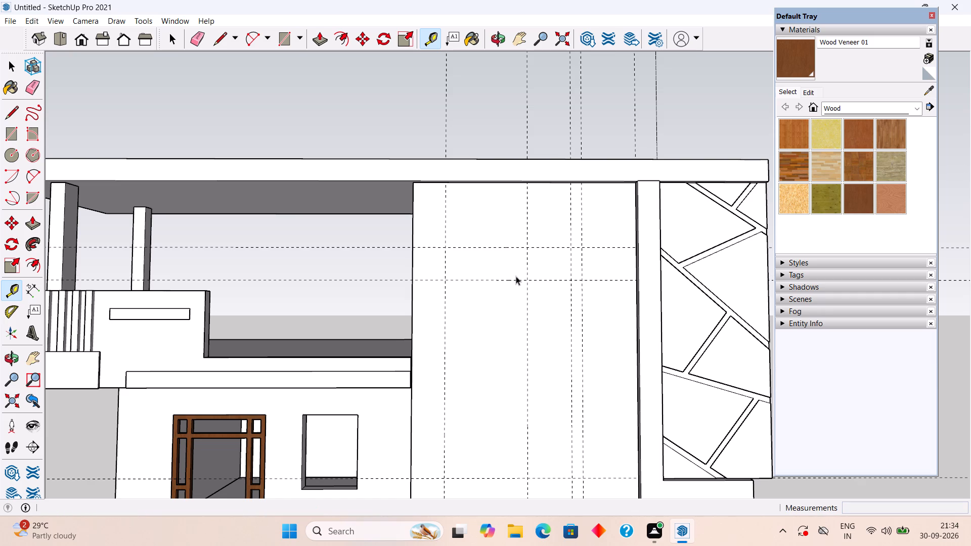
# Draw lines from the vertical guide along the tall wall's base to its corner, and up the outer edge to the upper horizontal guide.
pyautogui.scroll(-8, 516, 276)
pyautogui.moveTo(480, 326); pyautogui.dragTo(490, 404, button='middle')
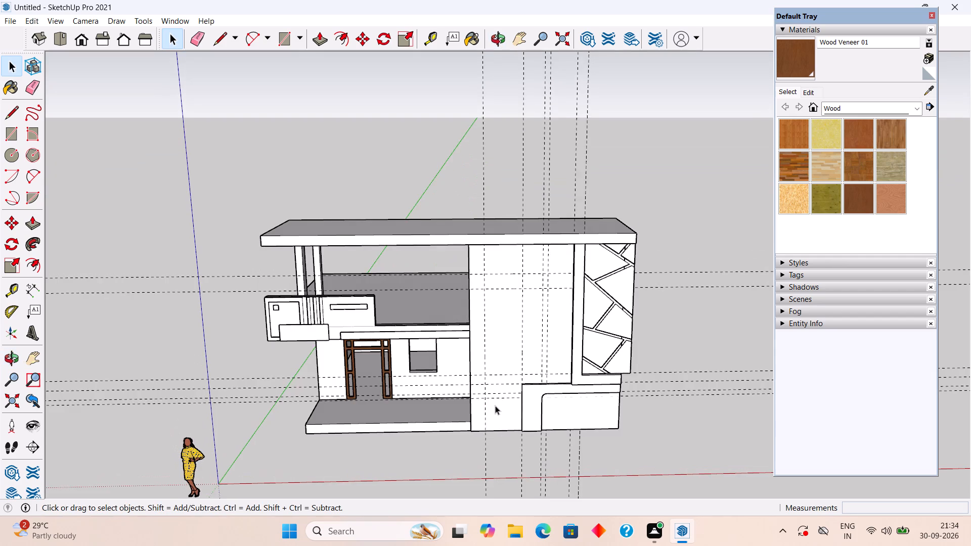
pyautogui.scroll(3, 495, 405)
pyautogui.scroll(13, 478, 446)
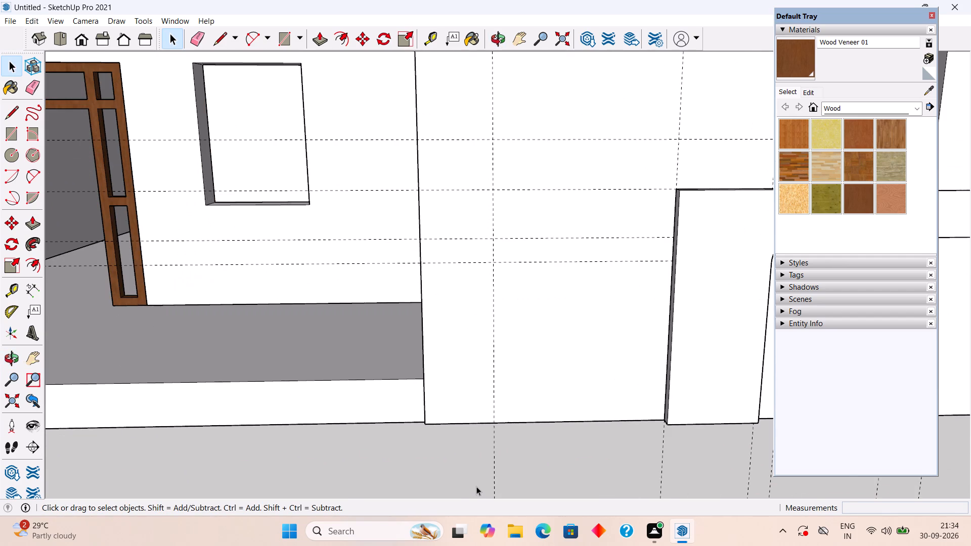
pyautogui.press('l')
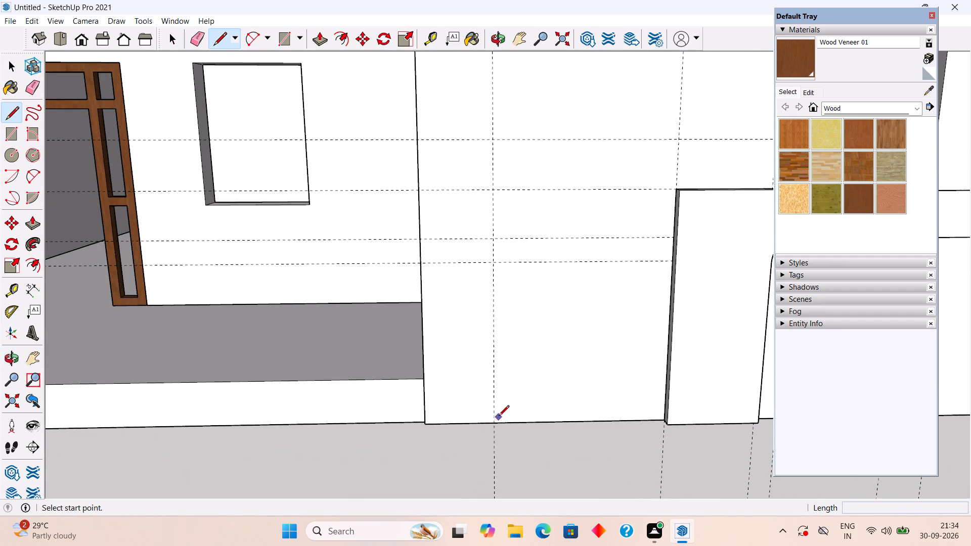
pyautogui.click(494, 423)
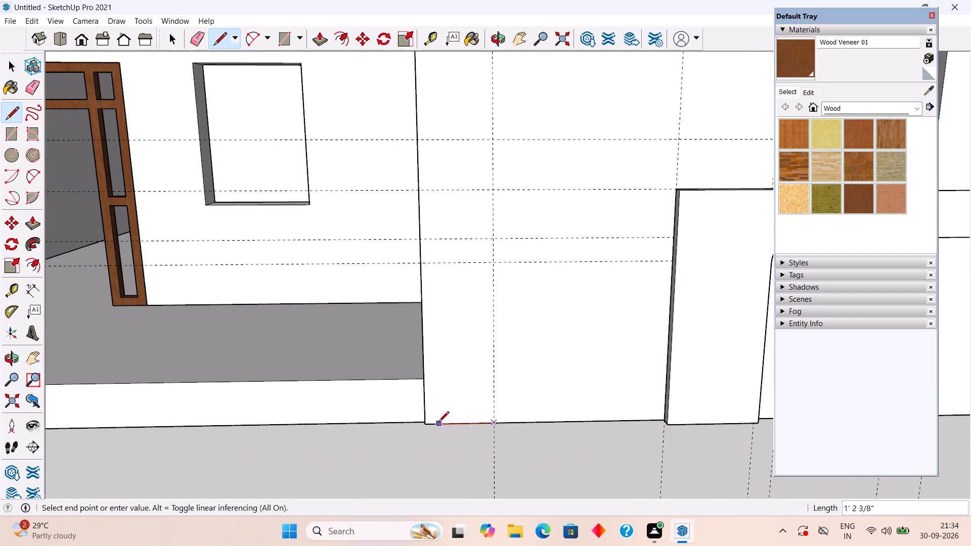
pyautogui.click(427, 422)
pyautogui.scroll(-7, 442, 294)
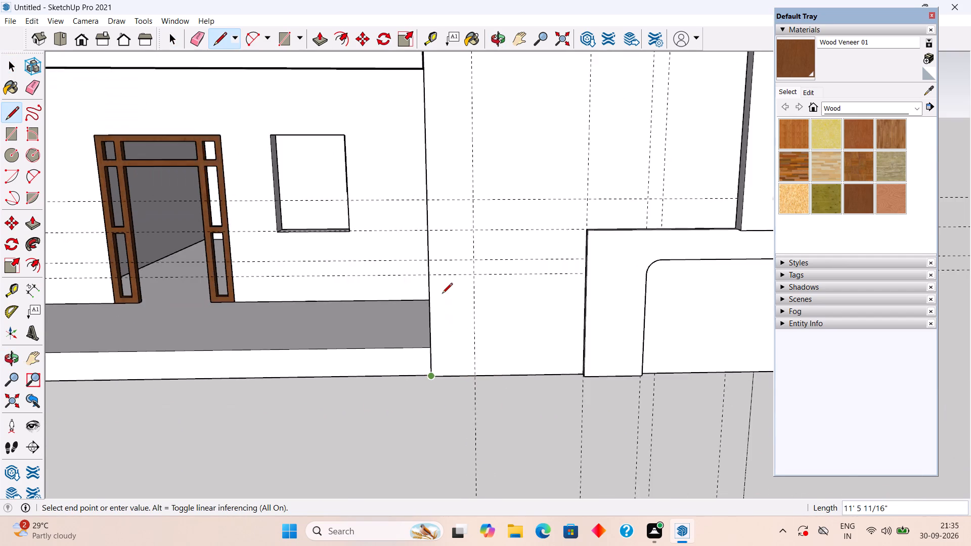
pyautogui.scroll(-9, 442, 294)
pyautogui.scroll(2, 434, 147)
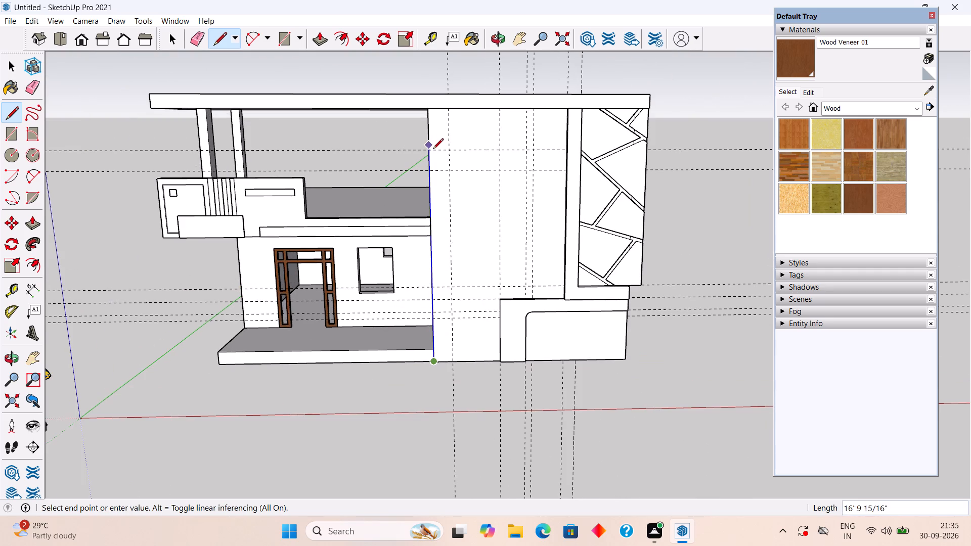
pyautogui.click(432, 152)
# Continue the outline 10' 3" along the upper horizontal guide to the projecting column, and 1' 6" down to the lower guide.
pyautogui.scroll(5, 505, 160)
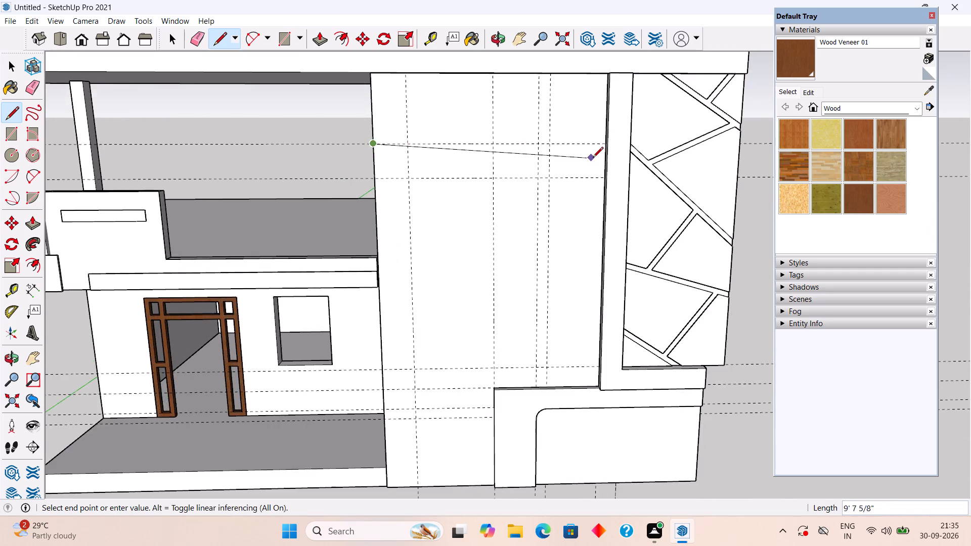
pyautogui.scroll(4, 593, 158)
pyautogui.moveTo(593, 157); pyautogui.dragTo(656, 146, button='middle')
pyautogui.scroll(3, 636, 136)
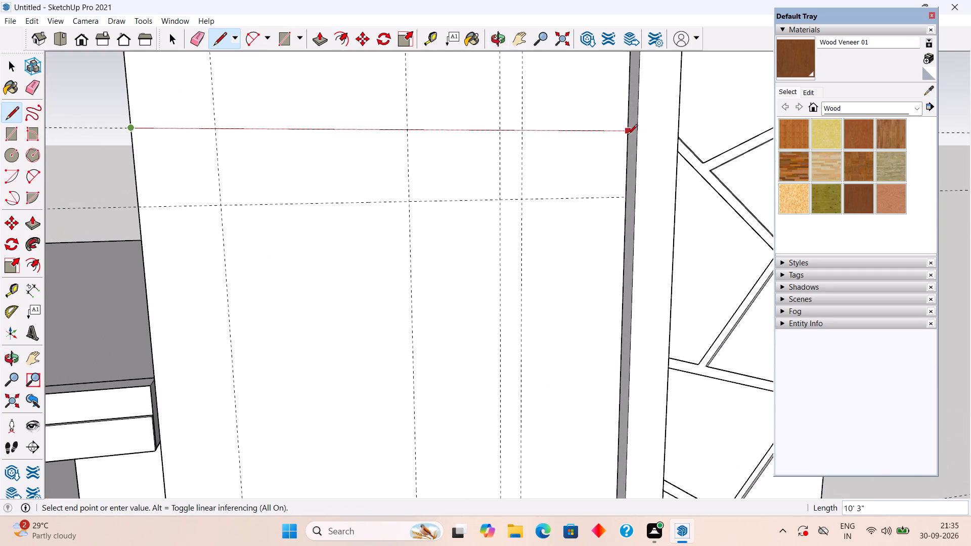
pyautogui.scroll(10, 626, 133)
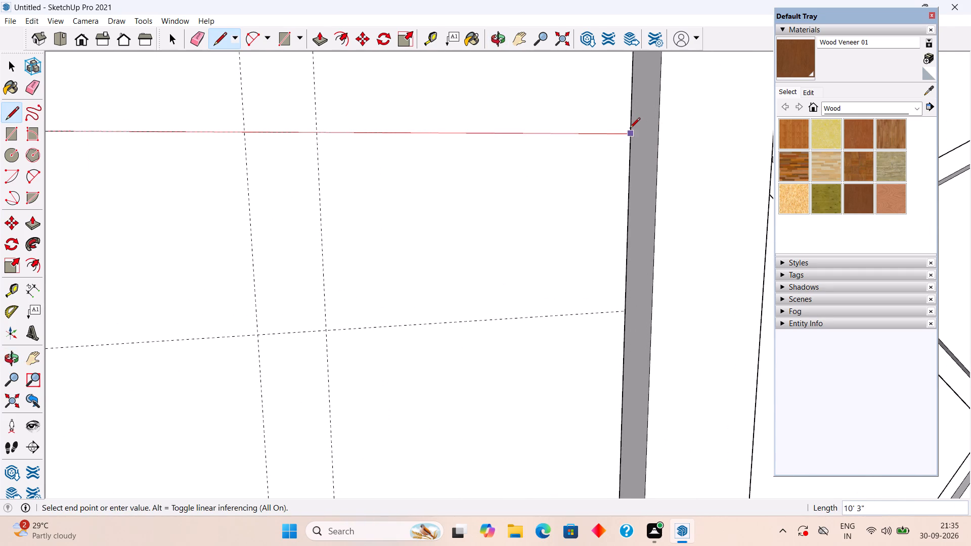
pyautogui.click(630, 132)
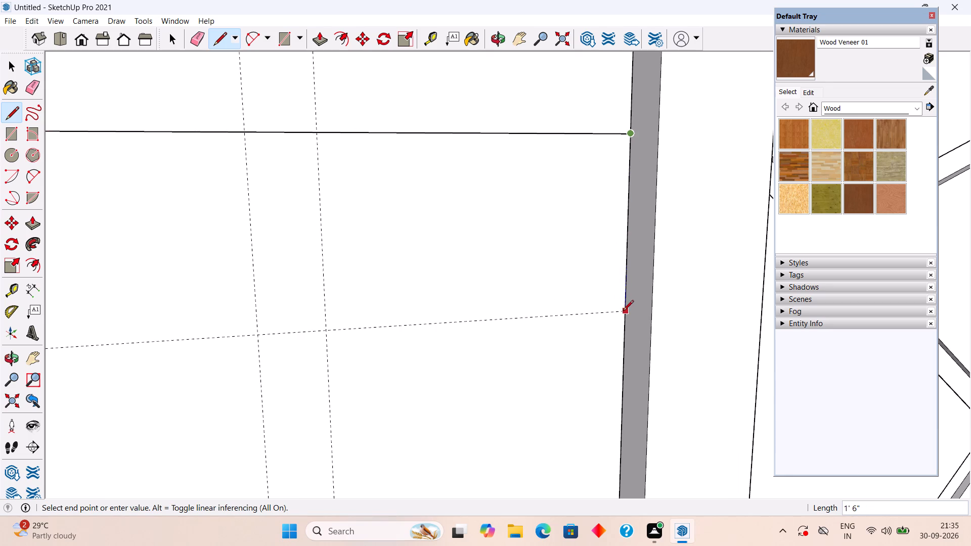
pyautogui.click(625, 311)
# Close the L-shaped band outline with an 8' 9" line along the lower guide and a 15' line down the vertical guide.
pyautogui.scroll(-9, 485, 321)
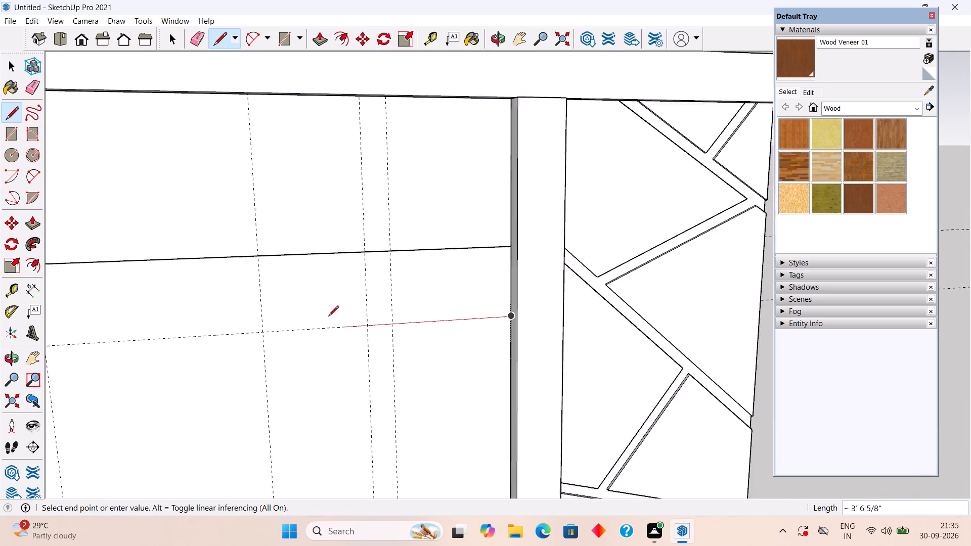
pyautogui.scroll(-10, 328, 317)
pyautogui.scroll(1, 199, 332)
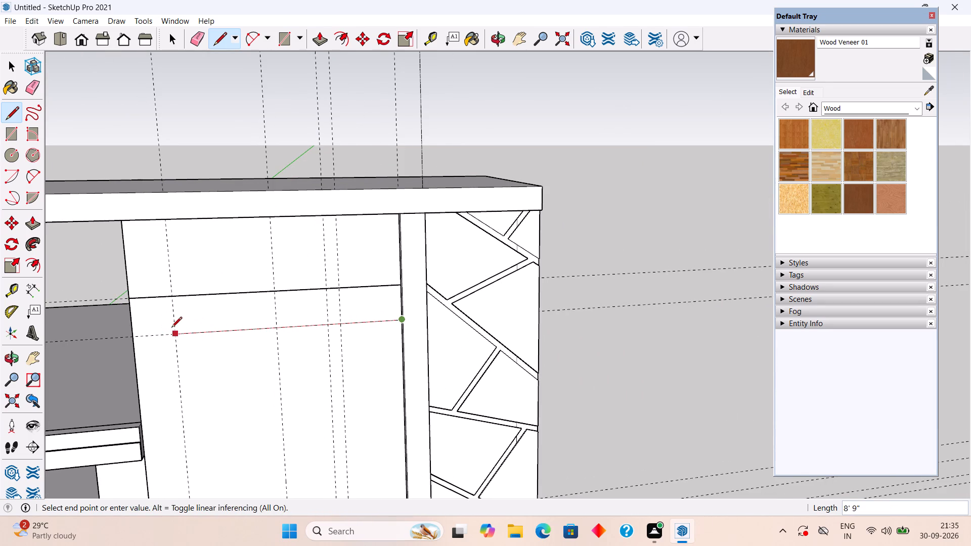
pyautogui.click(173, 334)
pyautogui.scroll(-11, 255, 238)
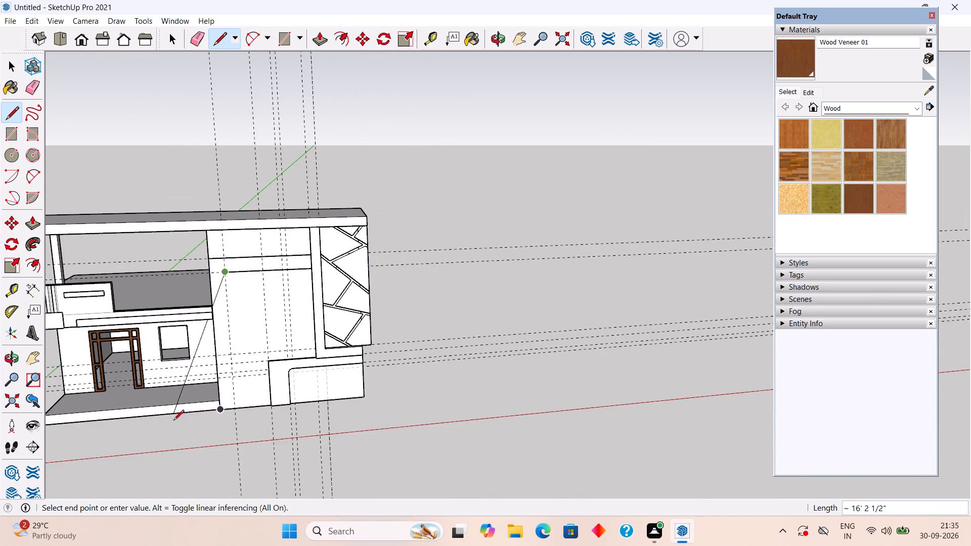
pyautogui.scroll(4, 227, 403)
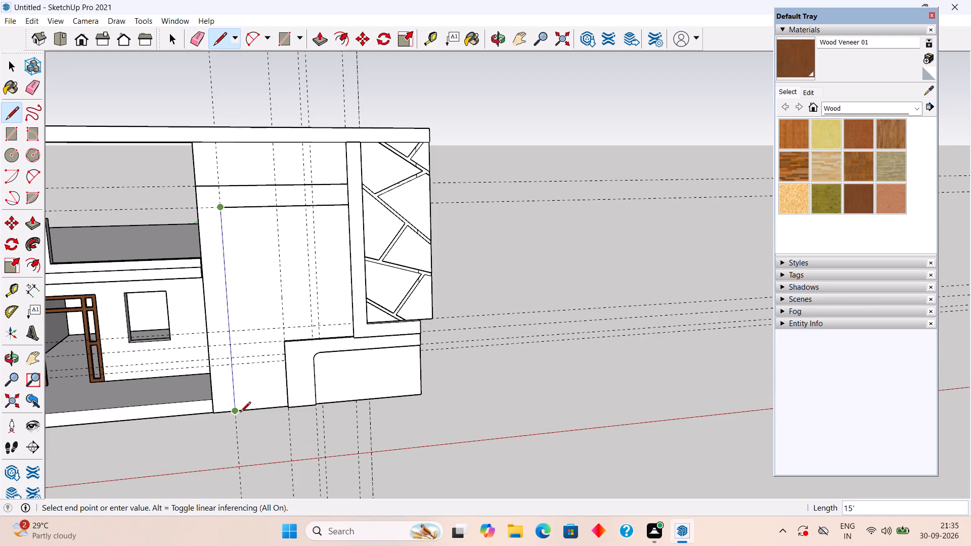
pyautogui.click(240, 413)
pyautogui.press('space')
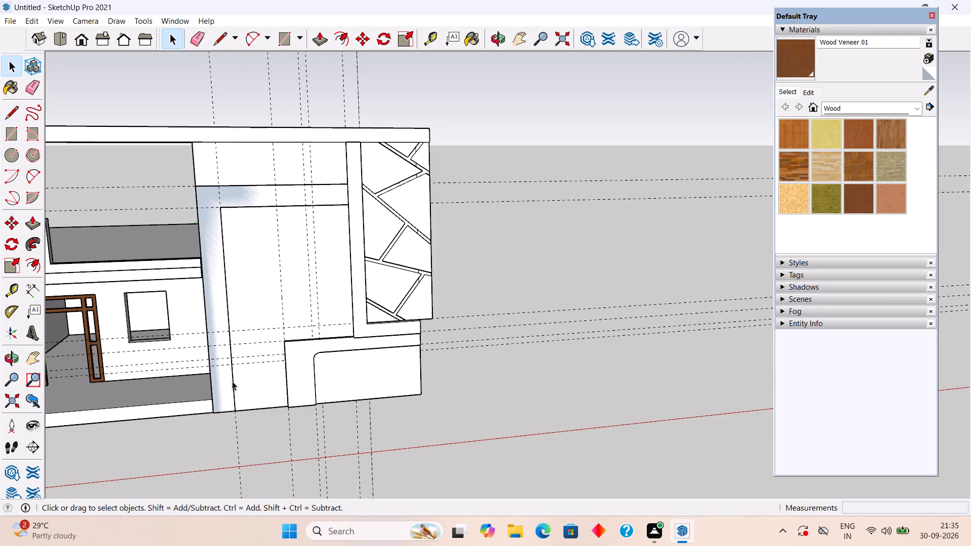
# Push/Pull the L-shaped band on the tall wall outward 6".
pyautogui.click(220, 365)
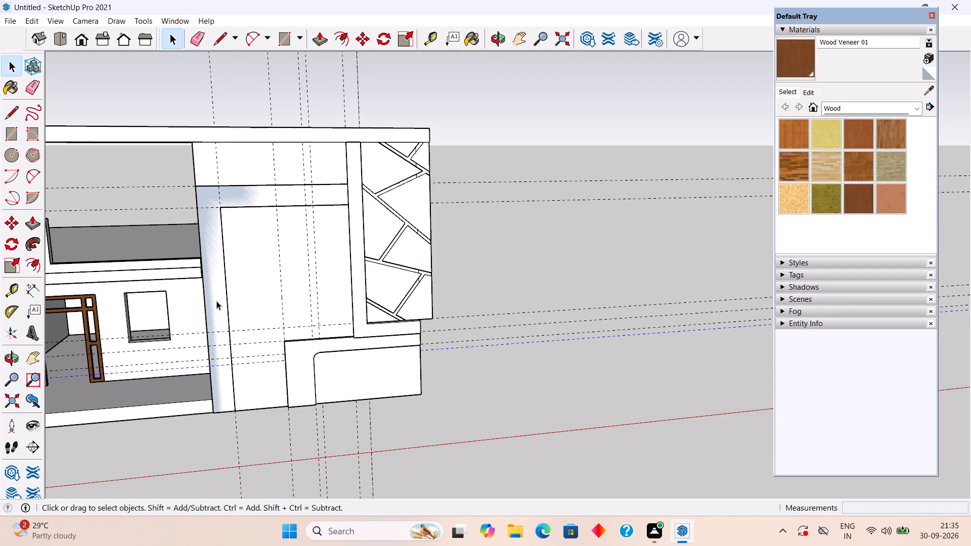
pyautogui.click(215, 298)
pyautogui.press('p')
pyautogui.click(215, 298)
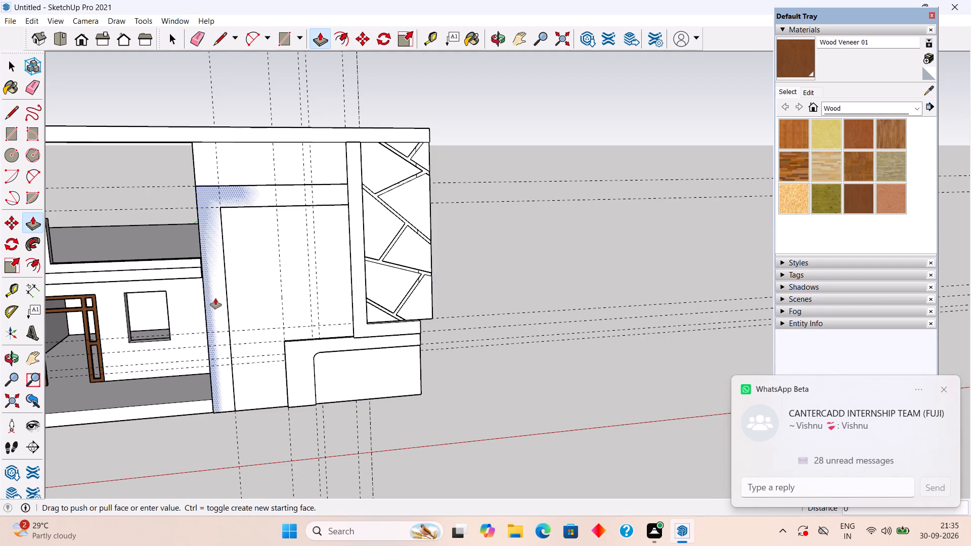
pyautogui.write('6"')
pyautogui.press('Return')
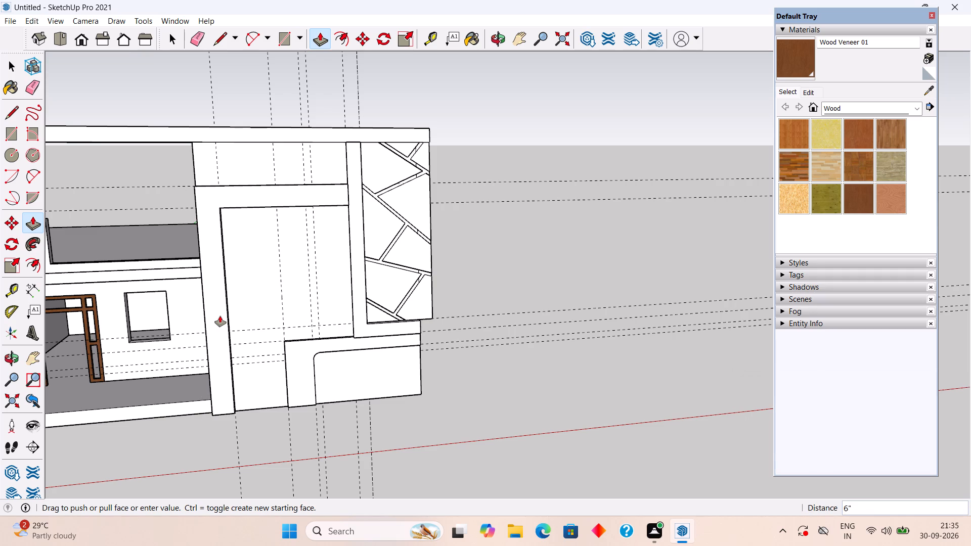
# Push/Pull the front face of the raised L-shaped band outward a further 2".
pyautogui.click(220, 316)
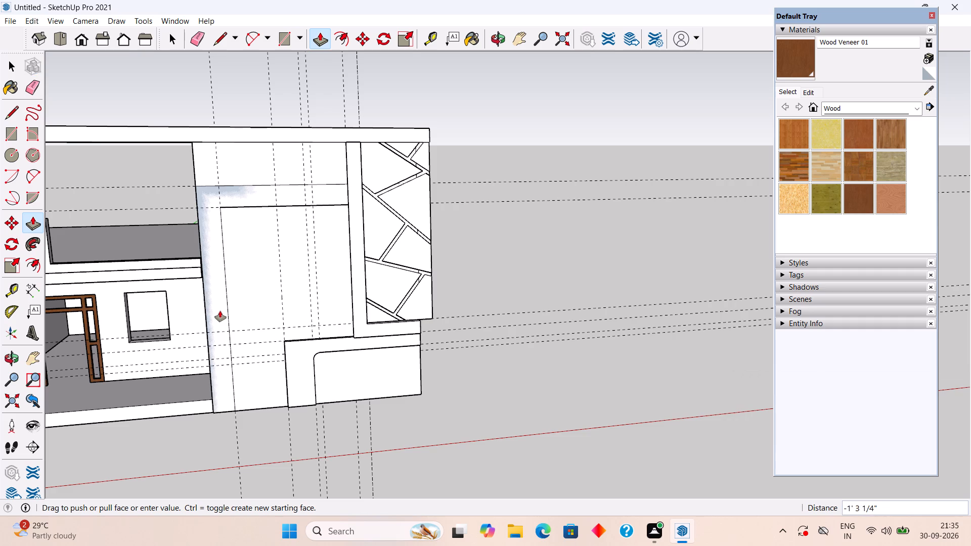
pyautogui.write('2"')
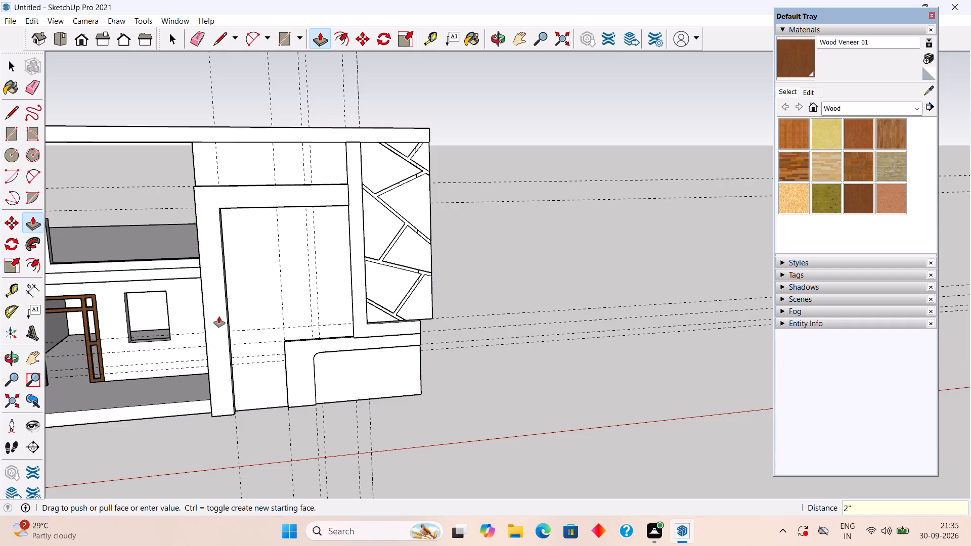
pyautogui.press('Return')
pyautogui.press('space')
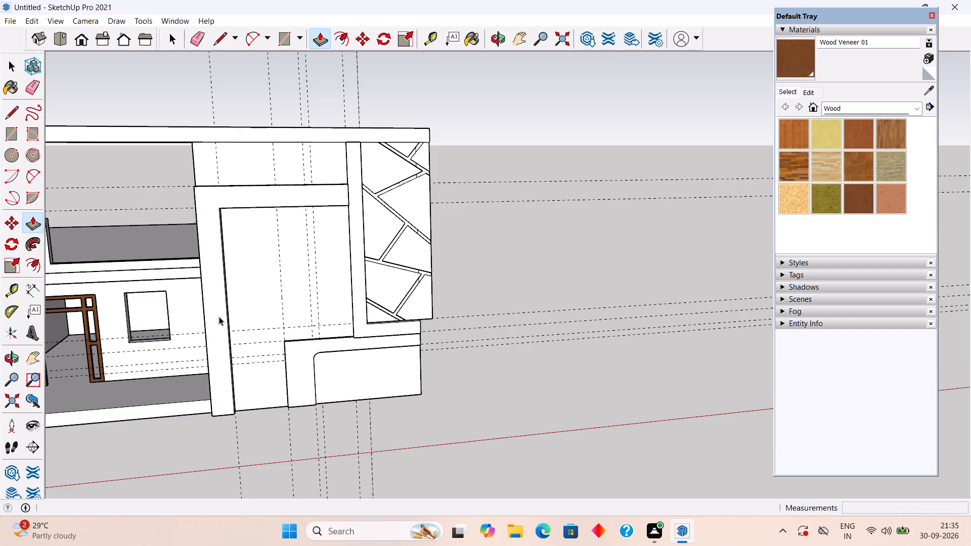
# Push/Pull the L-shaped band's front face back level with the projecting column's face, and a further 2" inward.
pyautogui.scroll(1, 219, 316)
pyautogui.moveTo(260, 327); pyautogui.dragTo(527, 441, button='middle')
pyautogui.scroll(6, 432, 227)
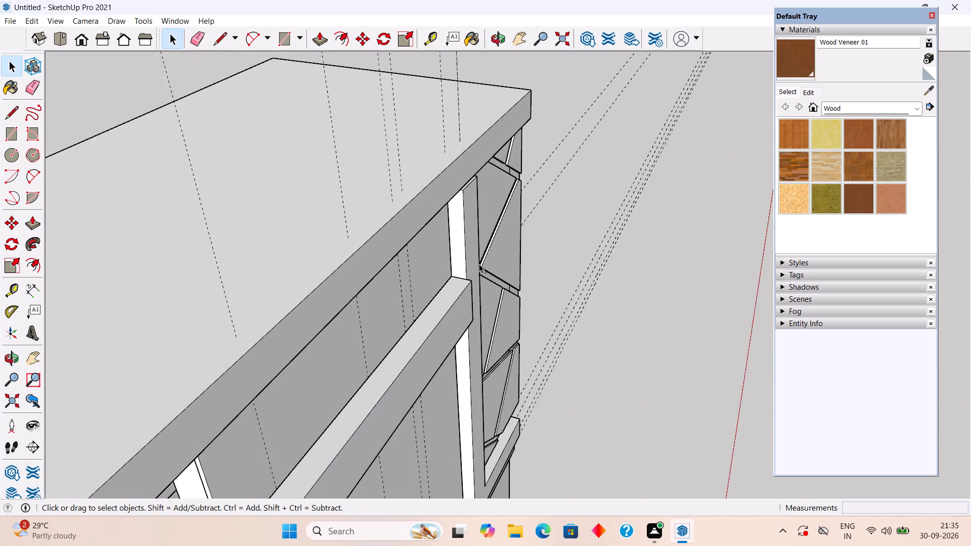
pyautogui.moveTo(479, 264); pyautogui.dragTo(149, 332, button='middle')
pyautogui.moveTo(386, 254); pyautogui.dragTo(261, 241, button='middle')
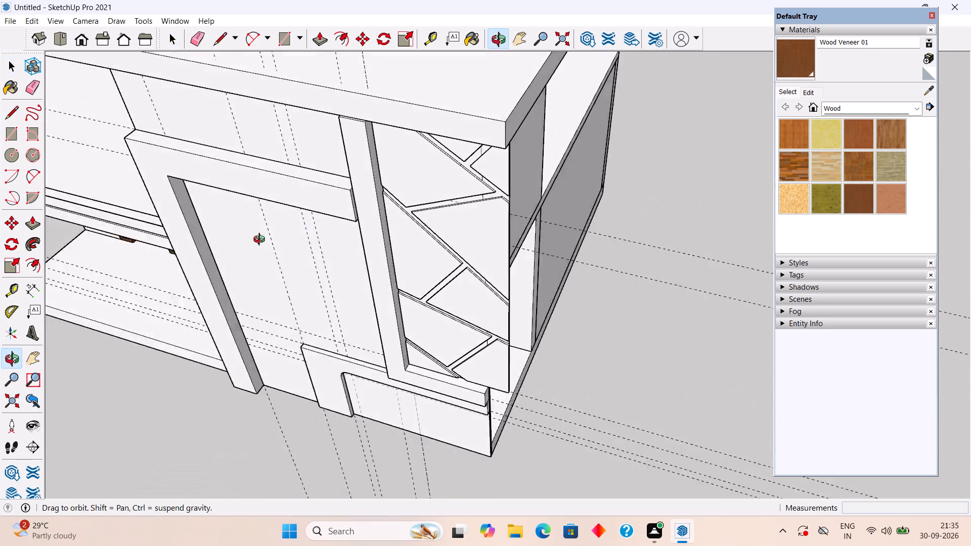
pyautogui.moveTo(261, 241); pyautogui.dragTo(254, 211, button='middle')
pyautogui.click(287, 174)
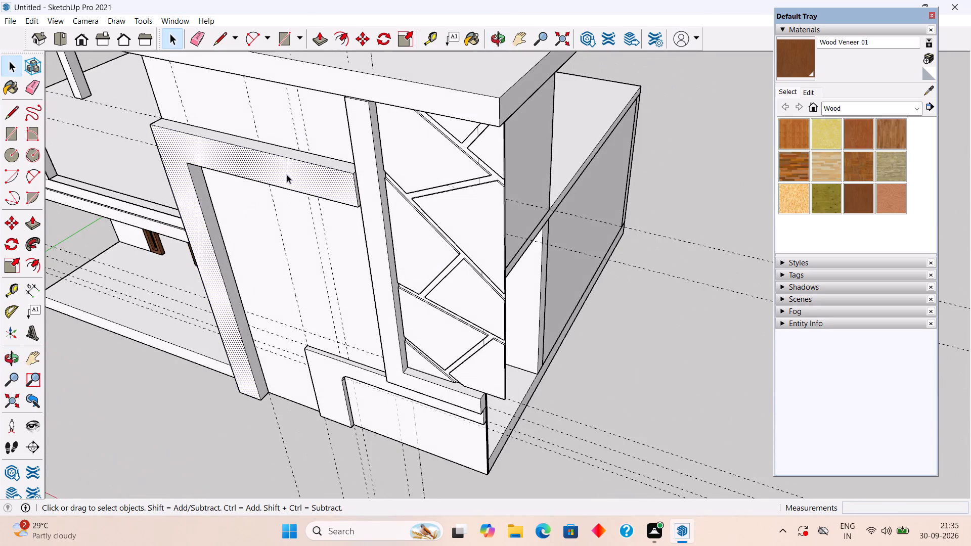
pyautogui.press('p')
pyautogui.click(287, 174)
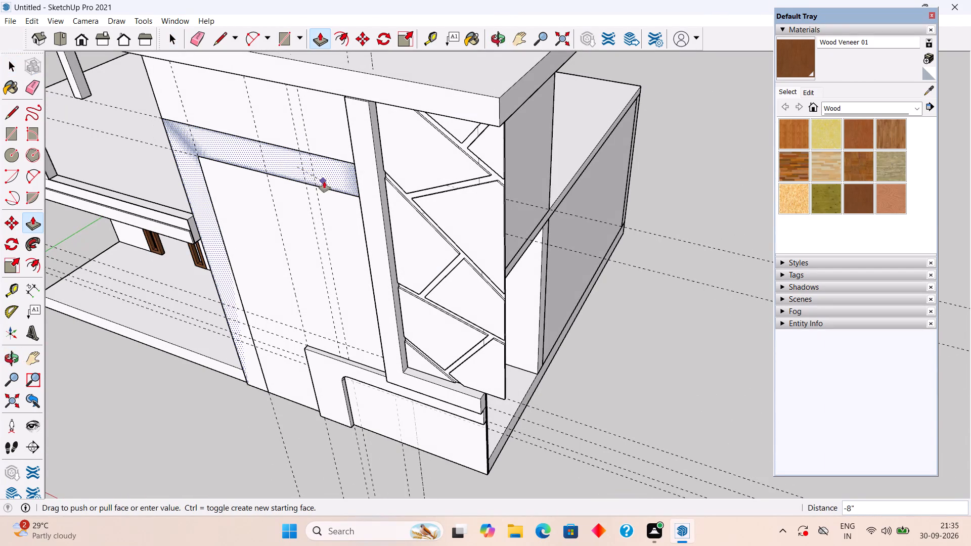
pyautogui.click(362, 181)
pyautogui.click(327, 177)
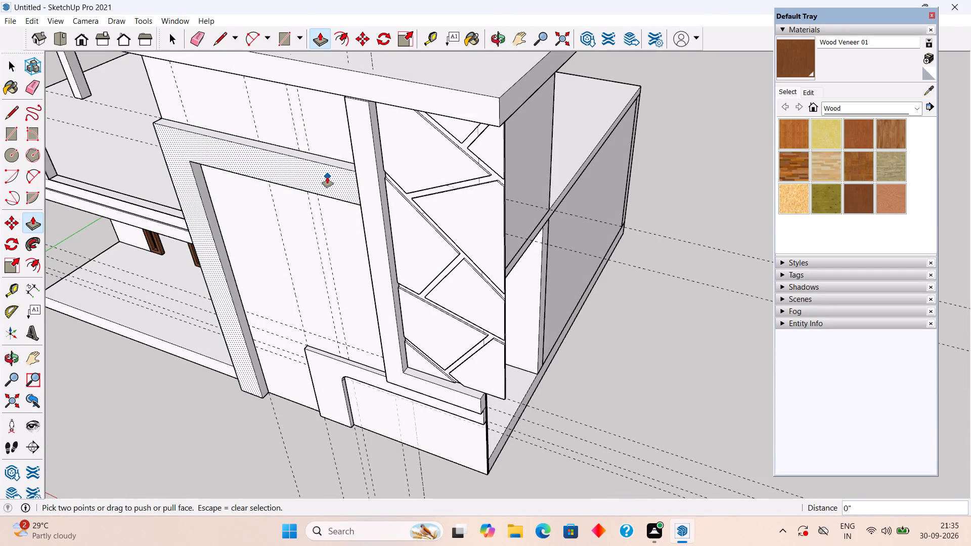
pyautogui.write('2"')
pyautogui.press('Return')
# Make a group of the entire raised L-shaped band and clear the selection.
pyautogui.press('space')
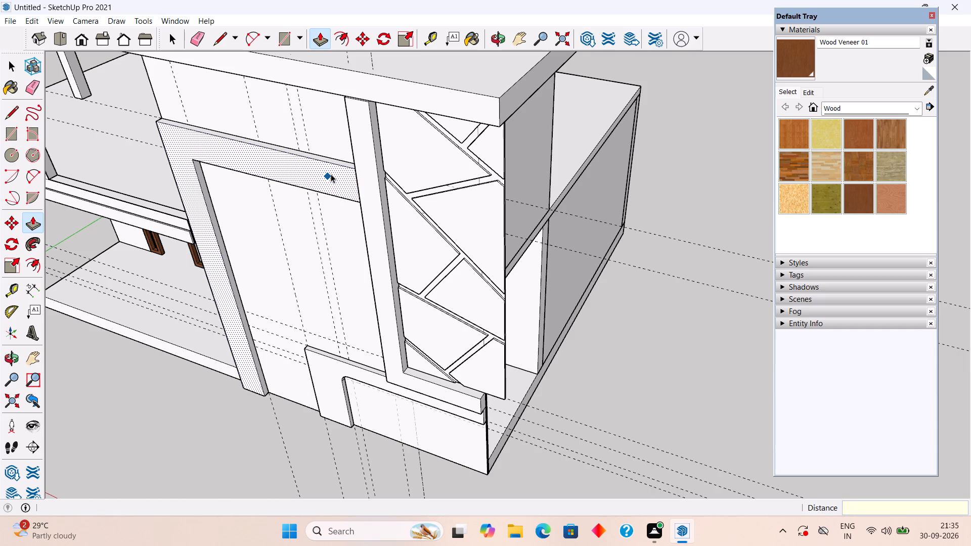
pyautogui.tripleClick(331, 174)
pyautogui.rightClick(331, 174)
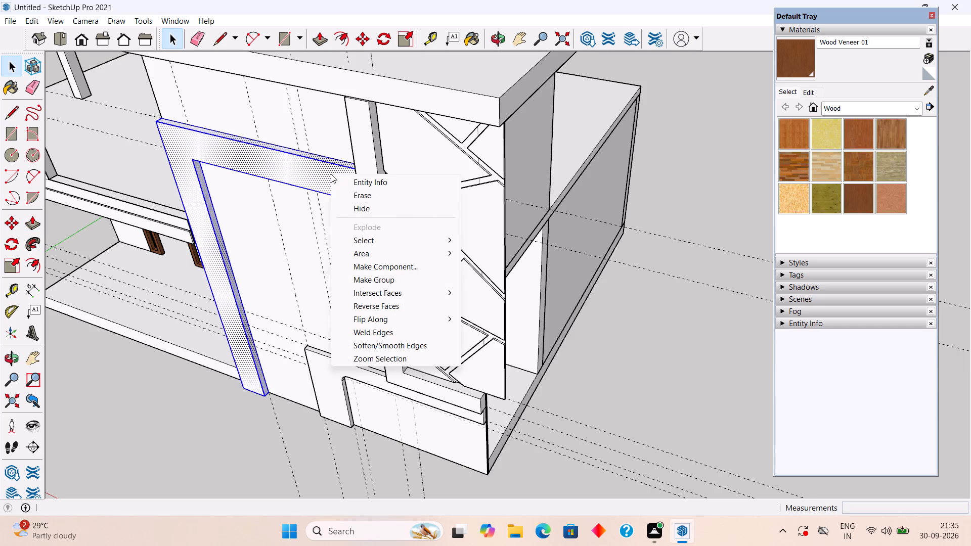
pyautogui.click(386, 283)
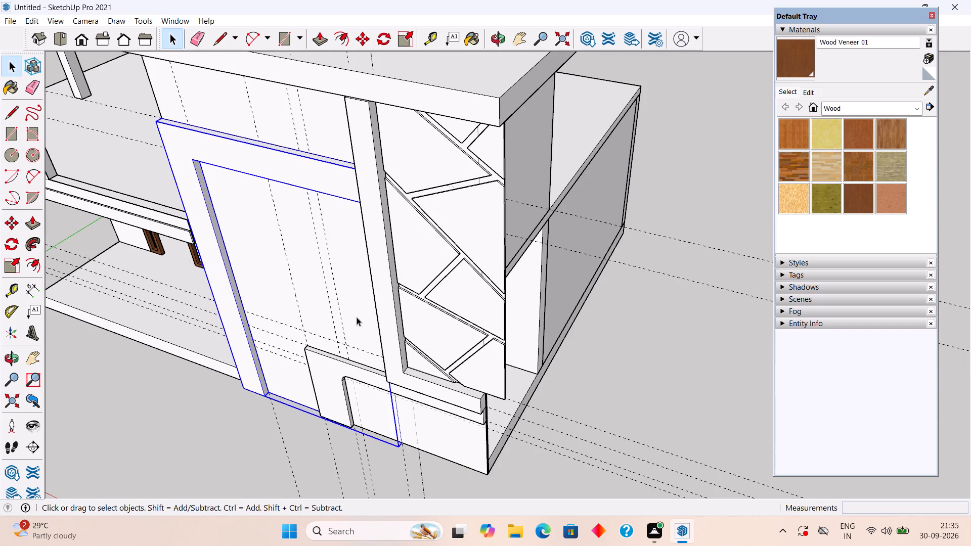
pyautogui.click(233, 478)
# Place a vertical guide on the tall plain wall 9" in from the edge where the projecting column meets it.
pyautogui.moveTo(242, 441); pyautogui.dragTo(372, 380, button='middle')
pyautogui.scroll(-2, 373, 379)
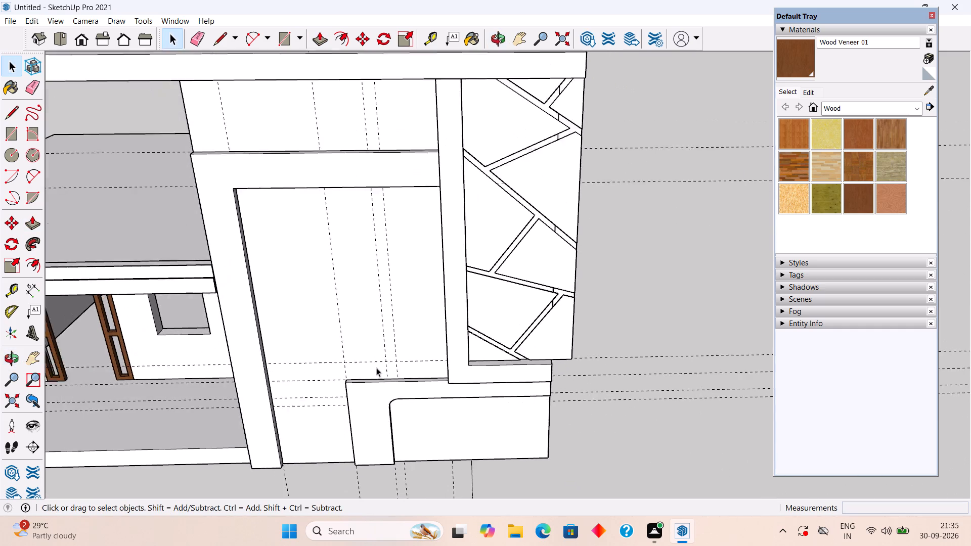
pyautogui.scroll(-2, 376, 368)
pyautogui.moveTo(374, 328); pyautogui.dragTo(471, 259, button='middle')
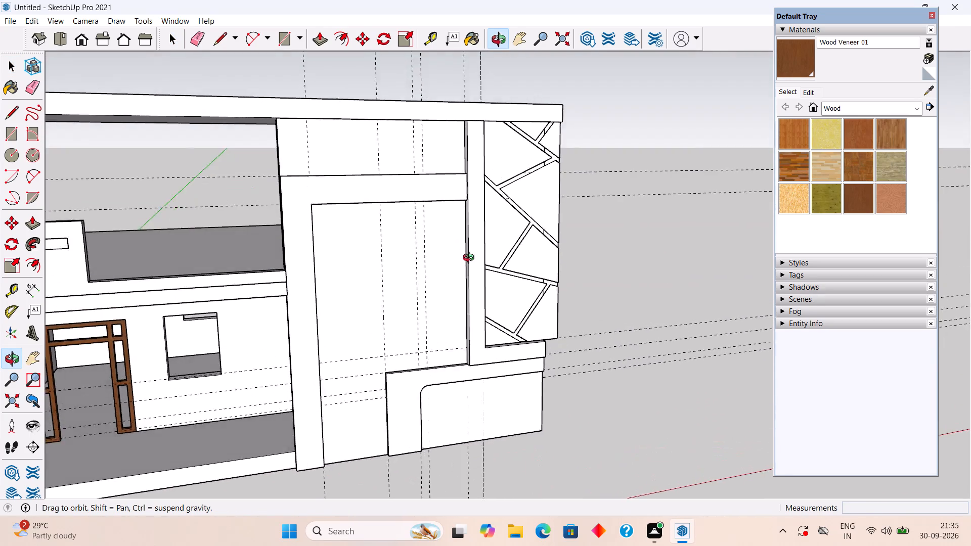
pyautogui.moveTo(471, 259); pyautogui.dragTo(498, 438, button='middle')
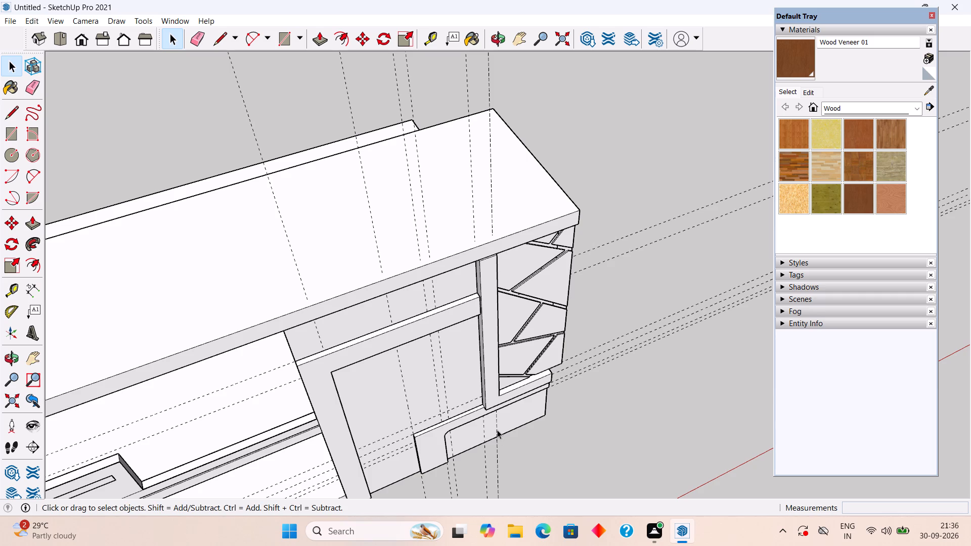
pyautogui.moveTo(443, 355); pyautogui.dragTo(382, 287, button='middle')
pyautogui.scroll(3, 448, 291)
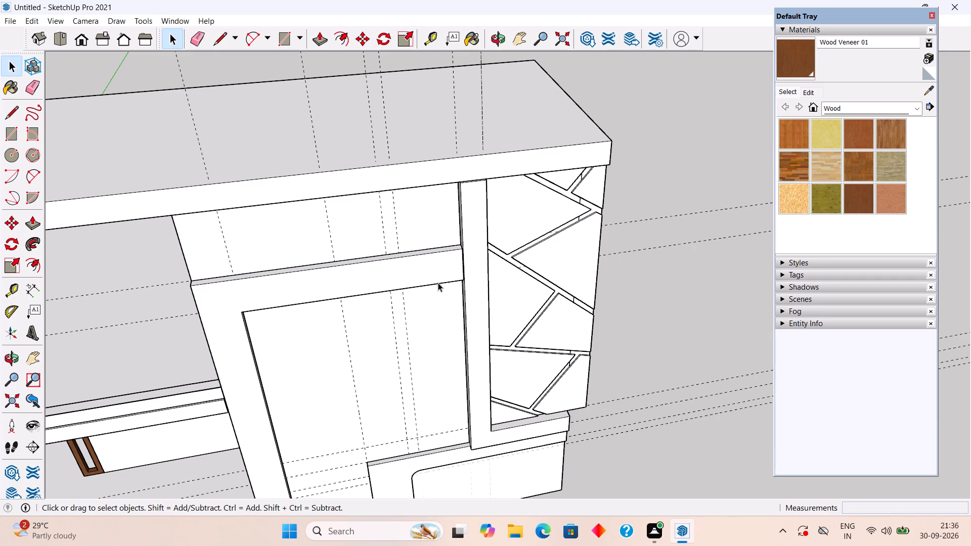
pyautogui.moveTo(422, 234); pyautogui.dragTo(420, 168, button='middle')
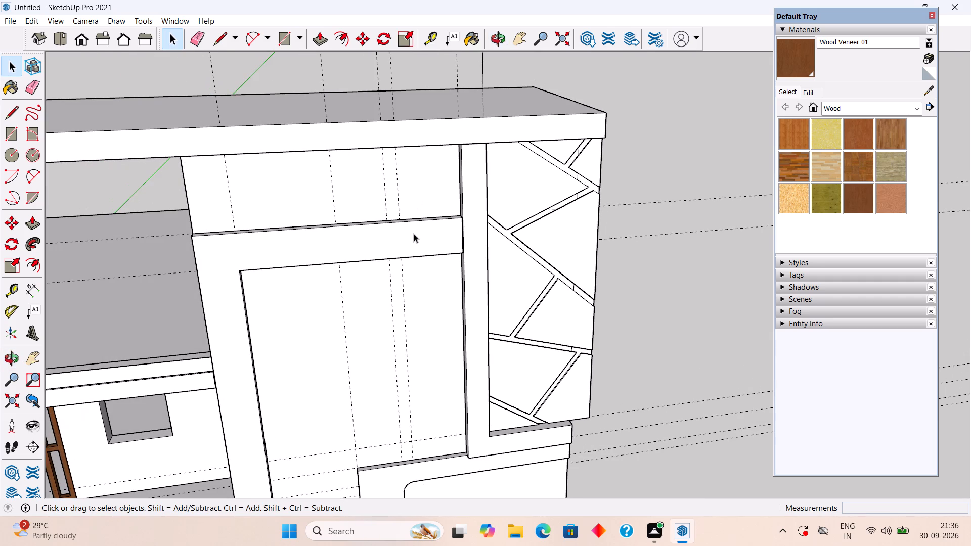
pyautogui.moveTo(425, 233); pyautogui.dragTo(404, 210, button='middle')
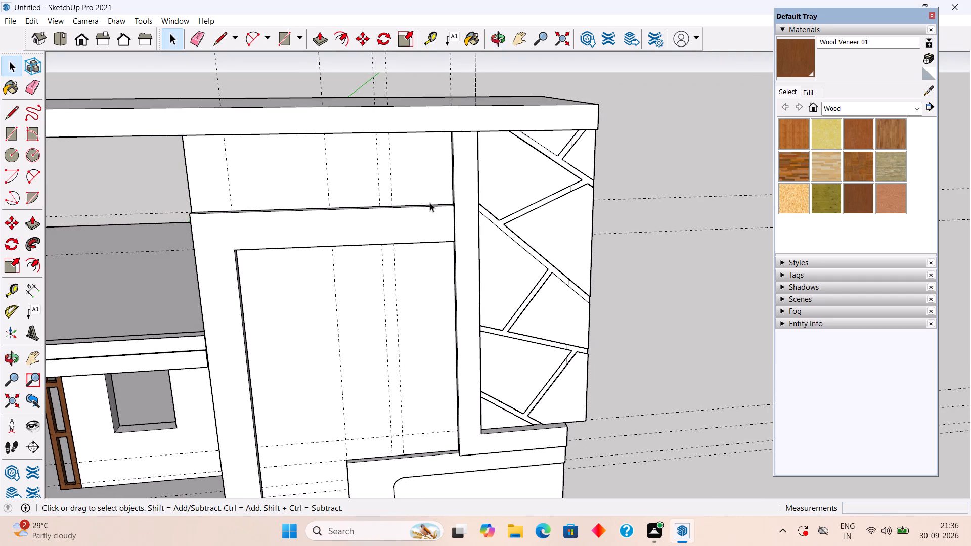
pyautogui.scroll(1, 499, 192)
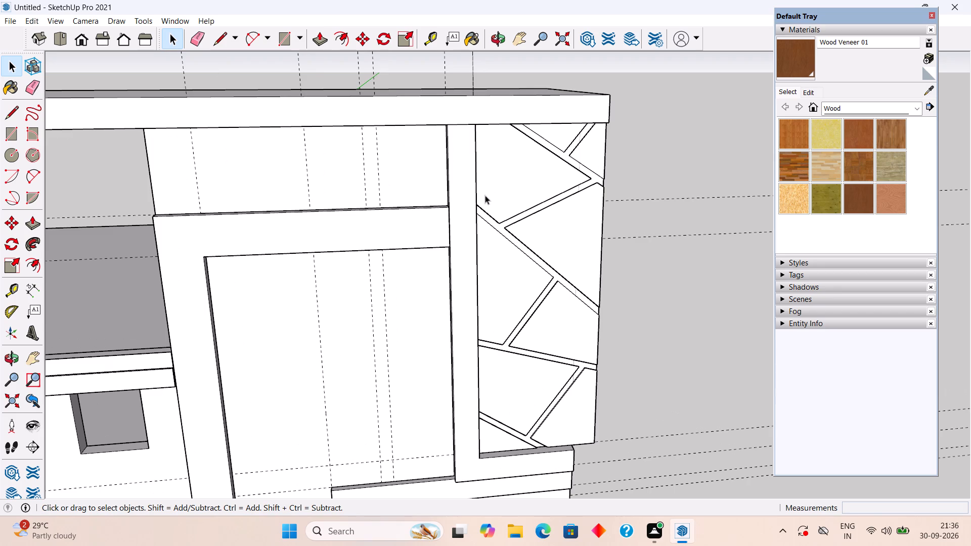
pyautogui.moveTo(439, 188); pyautogui.dragTo(483, 187, button='middle')
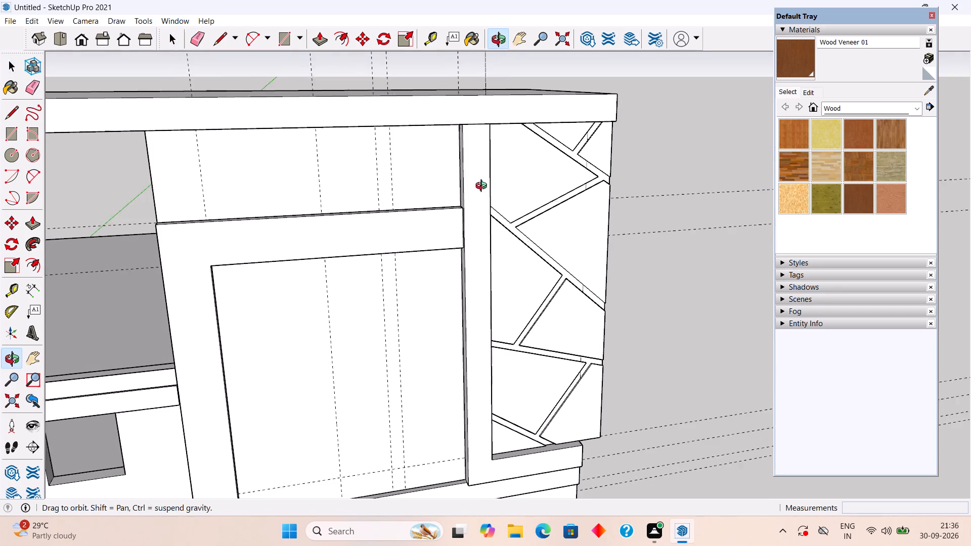
pyautogui.moveTo(483, 187); pyautogui.dragTo(484, 187, button='middle')
pyautogui.press('t')
pyautogui.scroll(2, 458, 202)
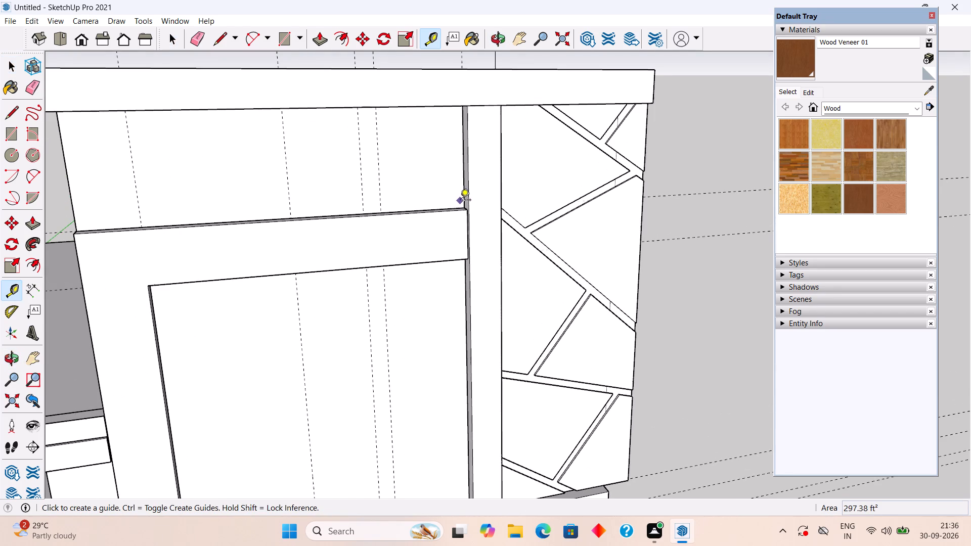
pyautogui.scroll(4, 463, 201)
pyautogui.click(463, 199)
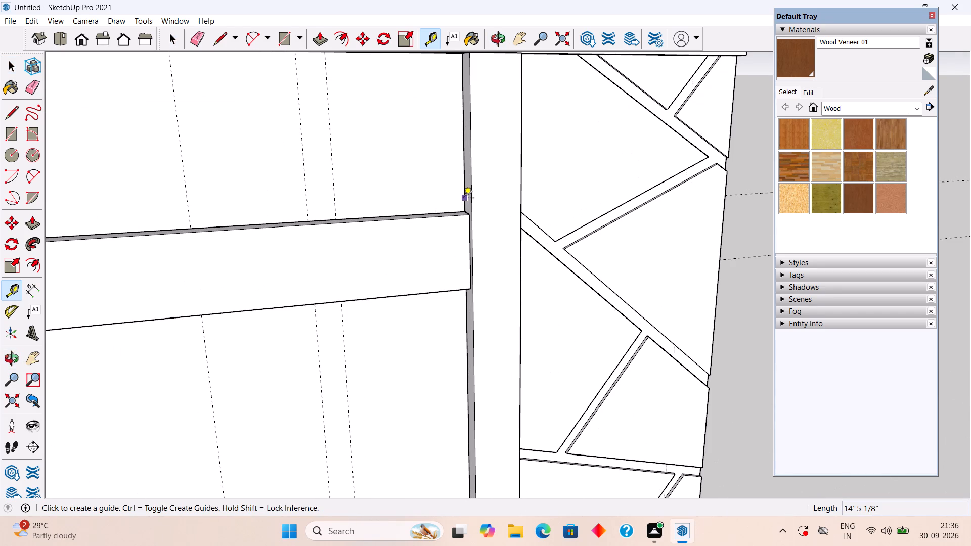
pyautogui.scroll(-8, 394, 194)
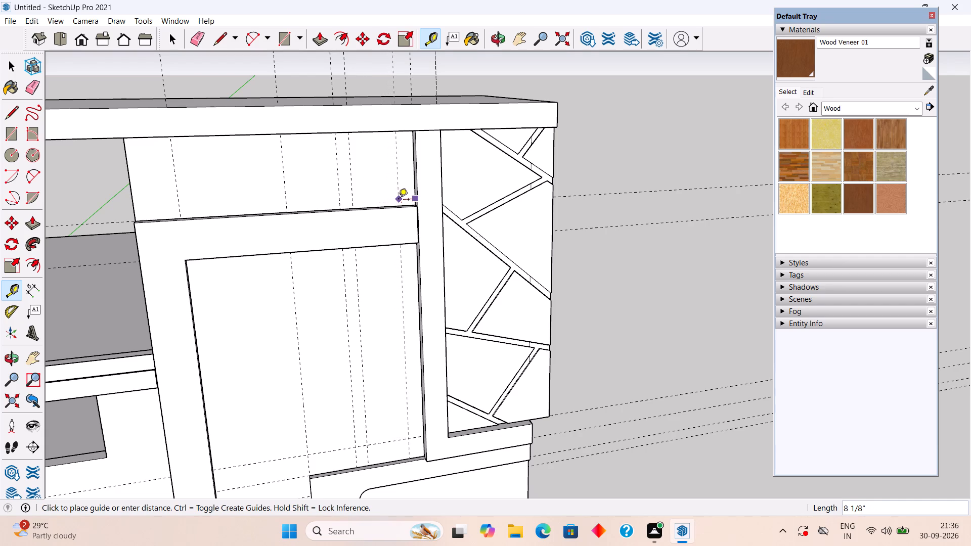
pyautogui.write('9"')
pyautogui.press('Return')
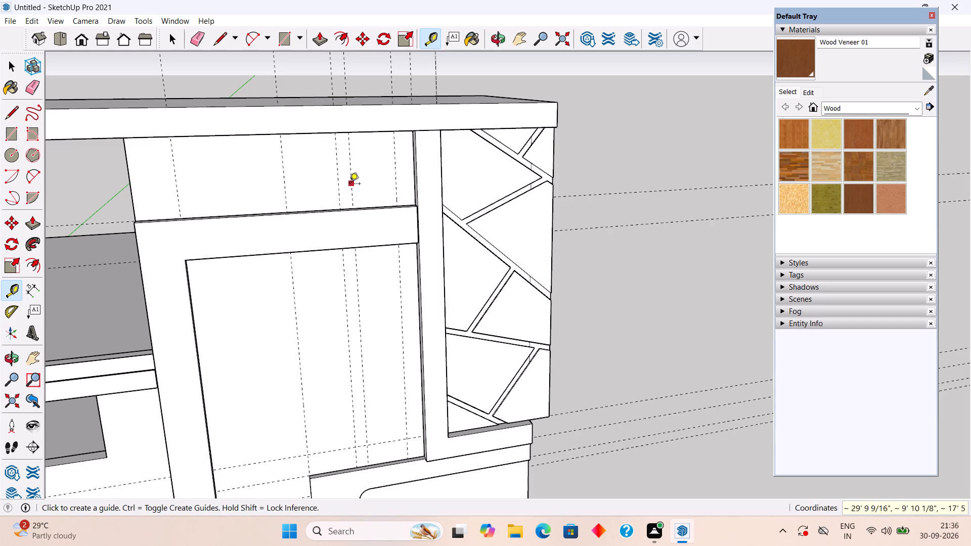
# Place a vertical guide 9" toward the column from the existing guide along the inner edge of the band's vertical leg.
pyautogui.click(178, 201)
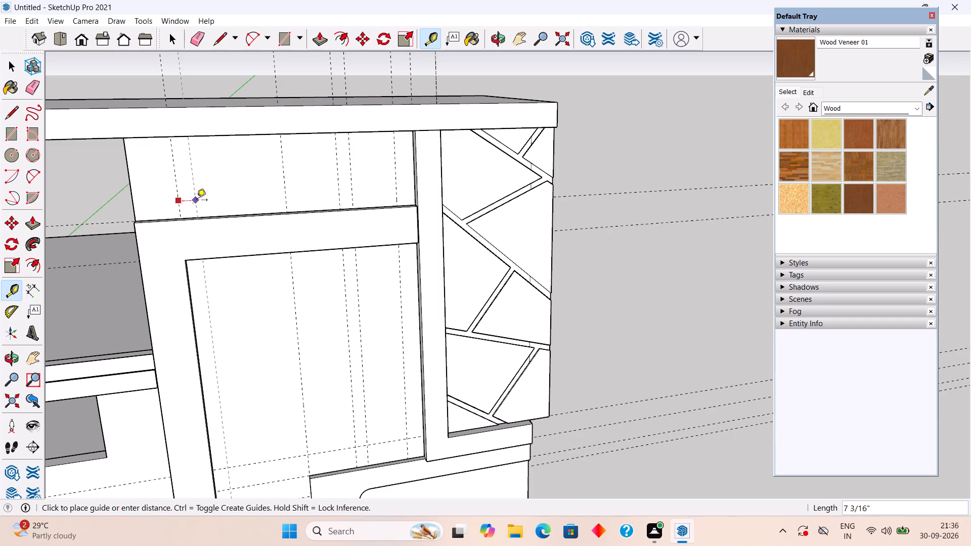
pyautogui.write('9"')
pyautogui.press('Return')
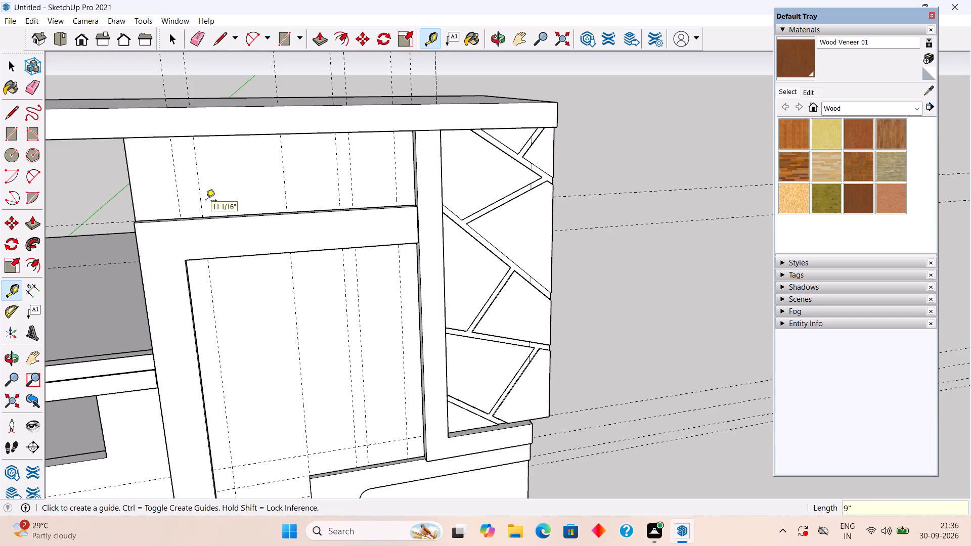
pyautogui.click(199, 202)
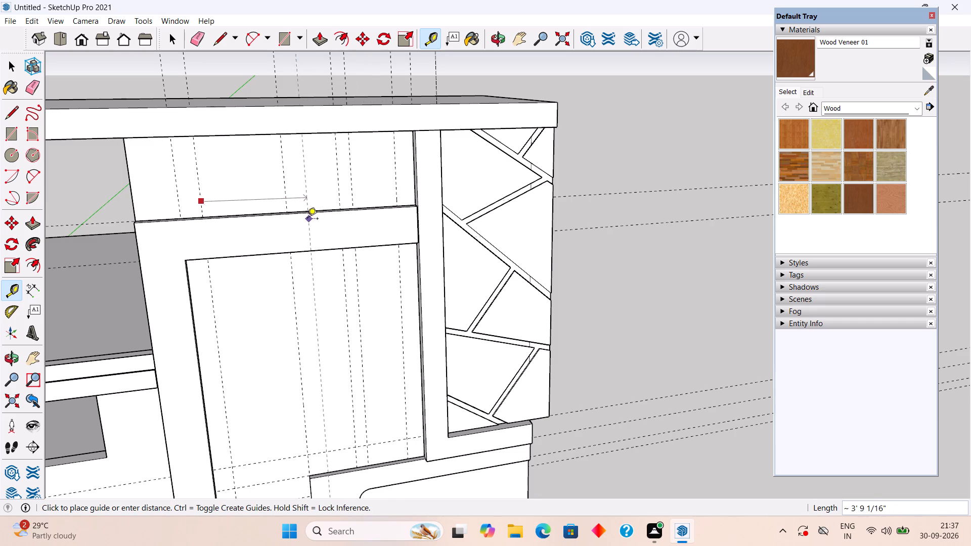
pyautogui.press('space')
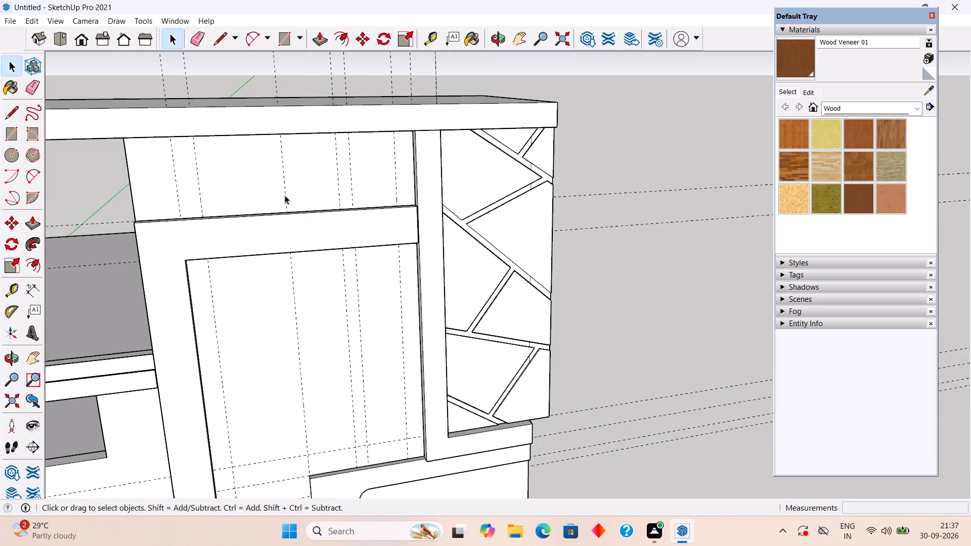
# Delete the three vertical guides in the middle of the tall wall, between the two 9" offset guides.
pyautogui.click(285, 195)
pyautogui.press('Delete')
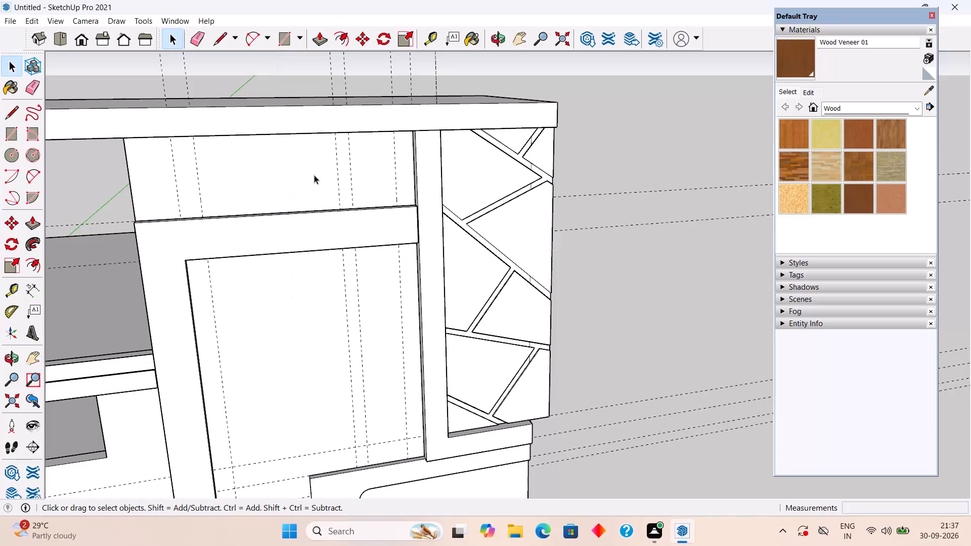
pyautogui.click(336, 177)
pyautogui.press('Delete')
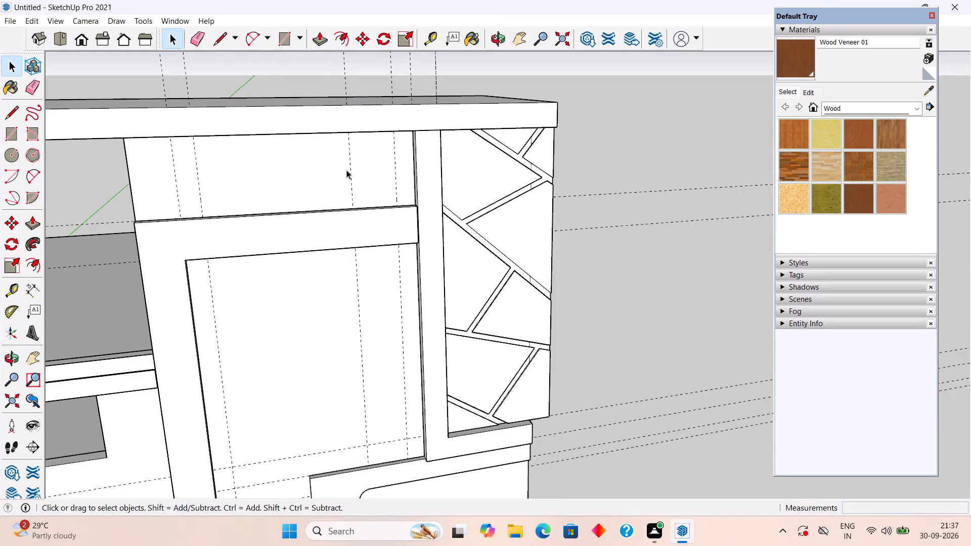
pyautogui.click(350, 168)
pyautogui.press('Delete')
# Examine the tall wall above and inside the L-shaped band, around its vertical guides and the column edge.
pyautogui.moveTo(319, 201); pyautogui.dragTo(314, 227, button='middle')
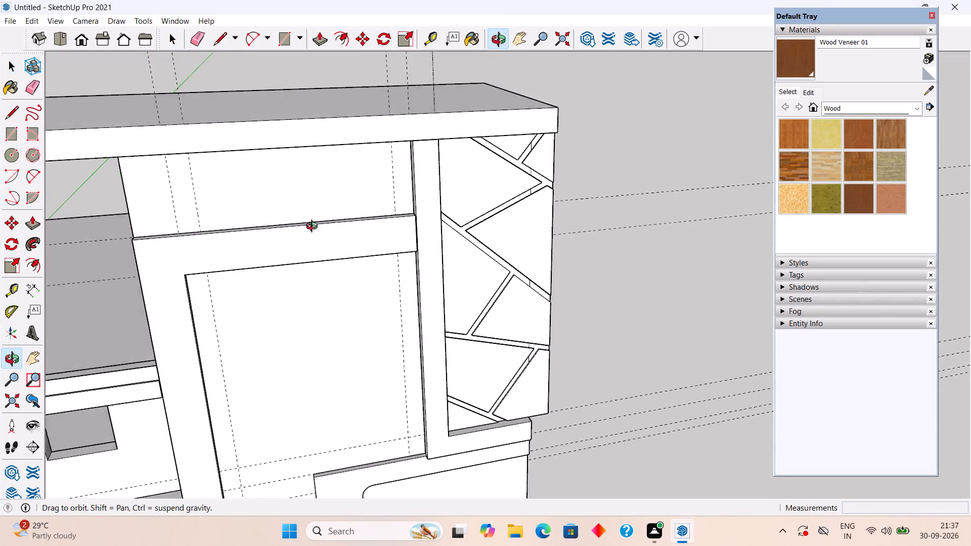
pyautogui.moveTo(314, 227); pyautogui.dragTo(235, 232, button='middle')
pyautogui.scroll(2, 239, 226)
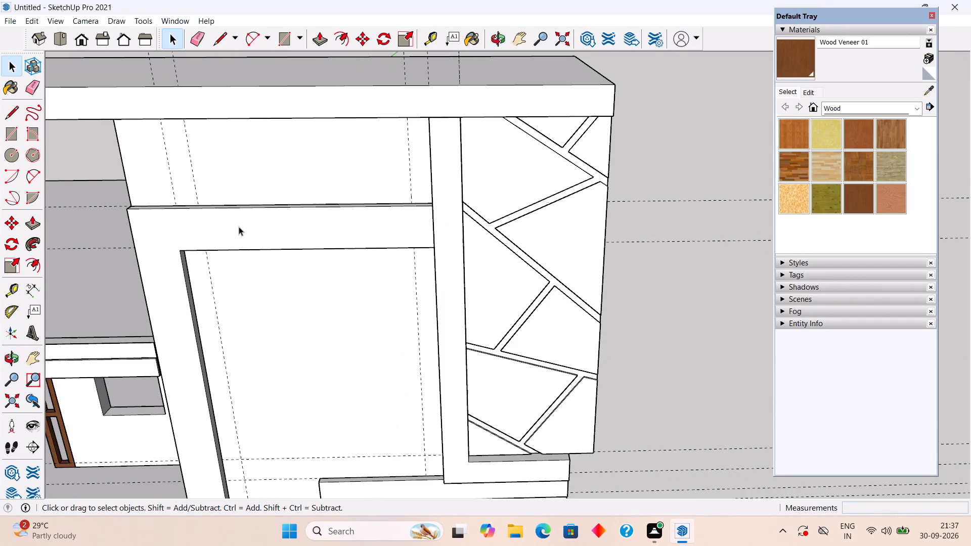
pyautogui.moveTo(274, 200); pyautogui.dragTo(347, 212, button='middle')
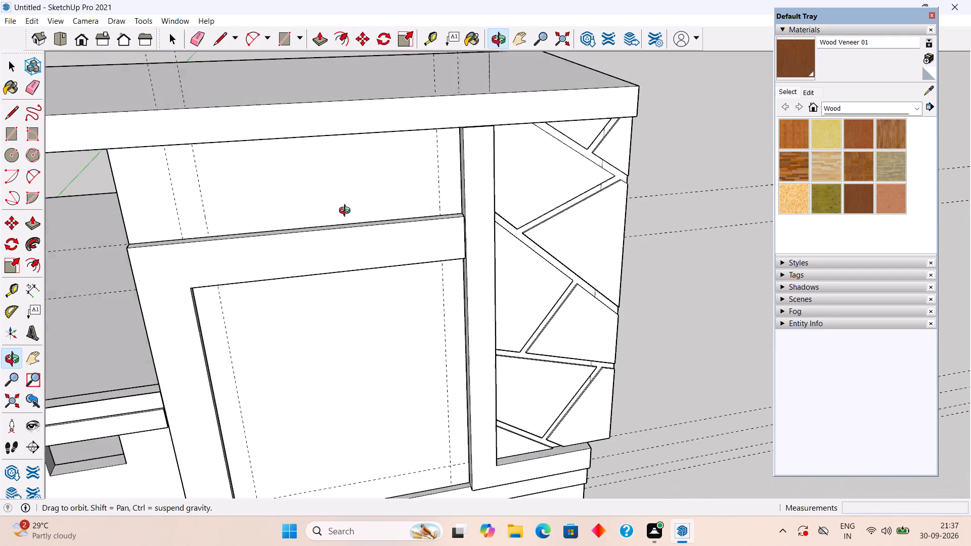
pyautogui.moveTo(347, 212); pyautogui.dragTo(352, 212, button='middle')
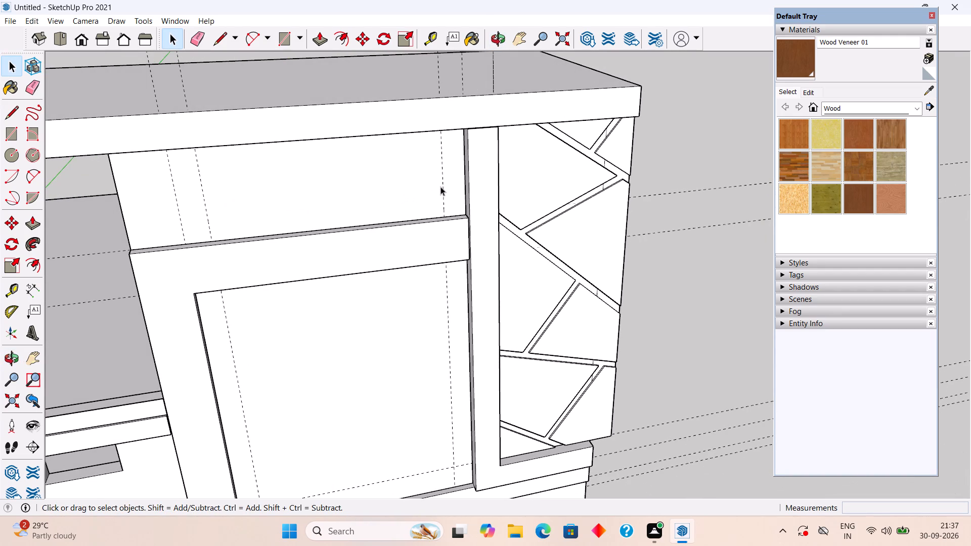
pyautogui.scroll(3, 250, 186)
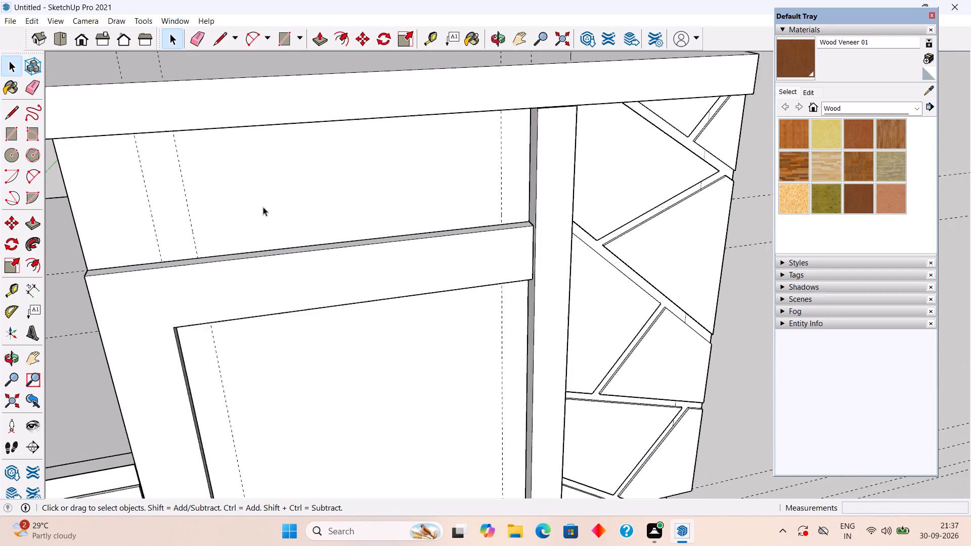
pyautogui.scroll(2, 263, 207)
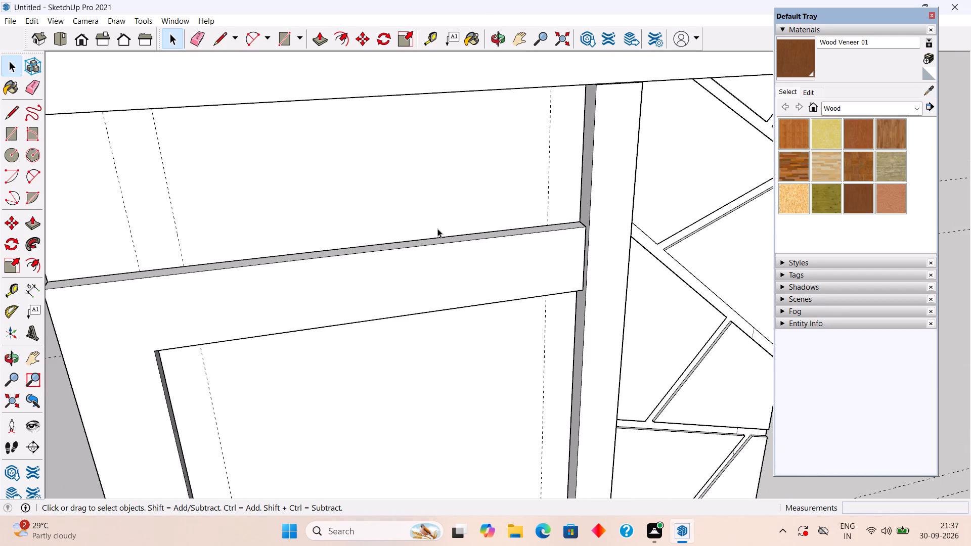
pyautogui.moveTo(186, 240); pyautogui.dragTo(182, 198, button='middle')
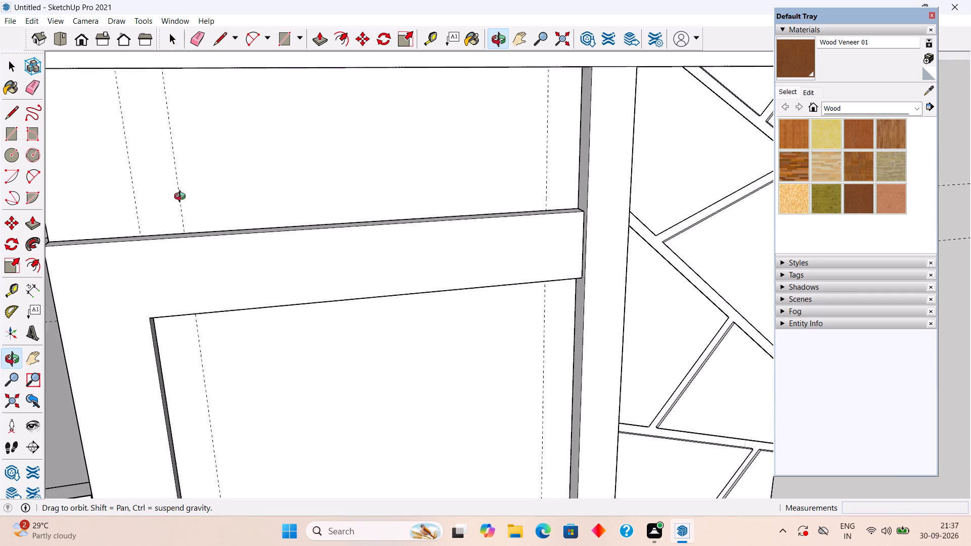
pyautogui.moveTo(182, 198); pyautogui.dragTo(182, 196, button='middle')
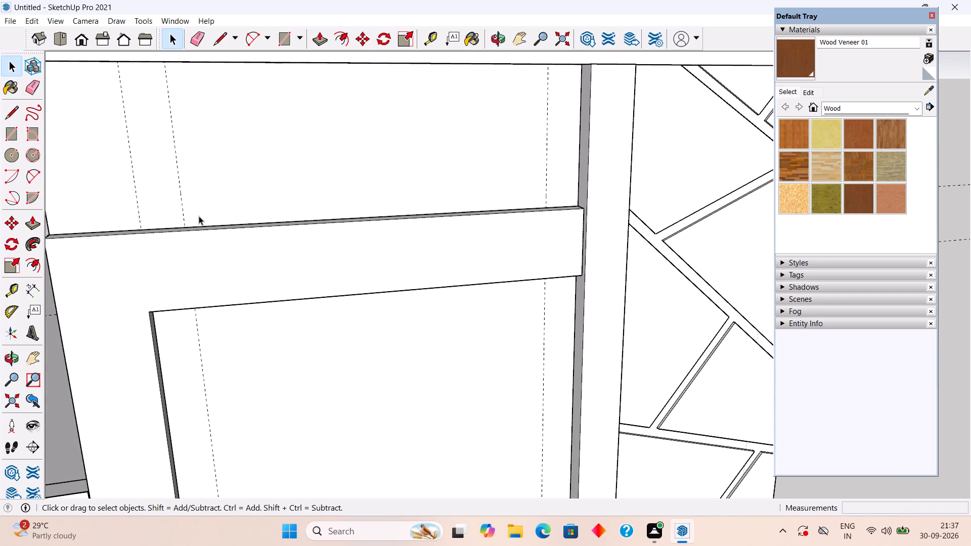
pyautogui.moveTo(197, 220); pyautogui.dragTo(165, 267, button='middle')
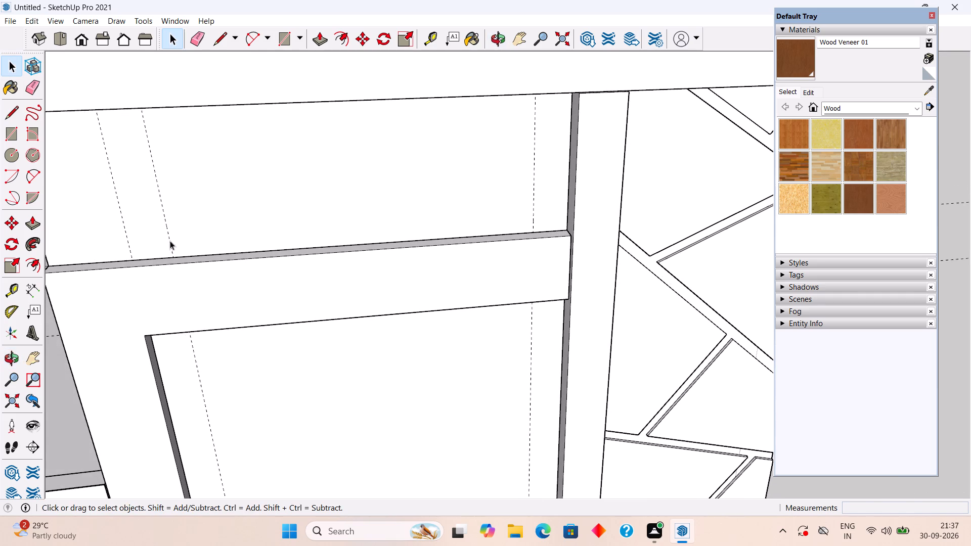
# Delete the two vertical guides nearest the projecting column on the tall wall.
pyautogui.scroll(-12, 278, 117)
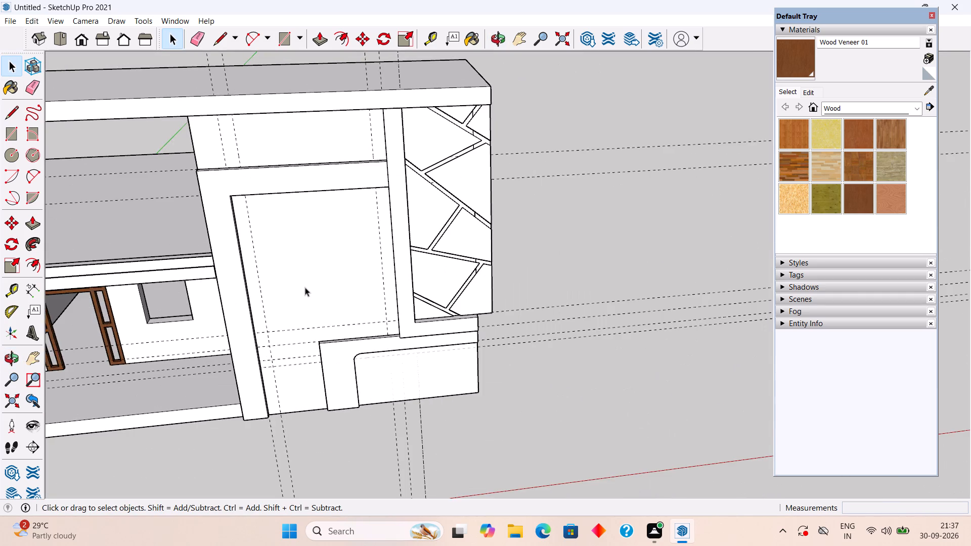
pyautogui.scroll(-3, 305, 287)
pyautogui.scroll(9, 305, 206)
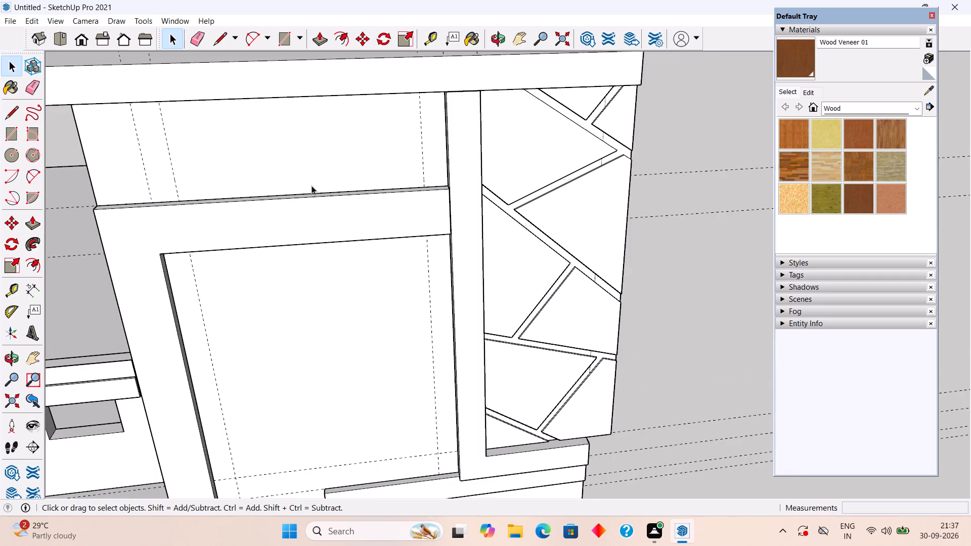
pyautogui.scroll(2, 312, 186)
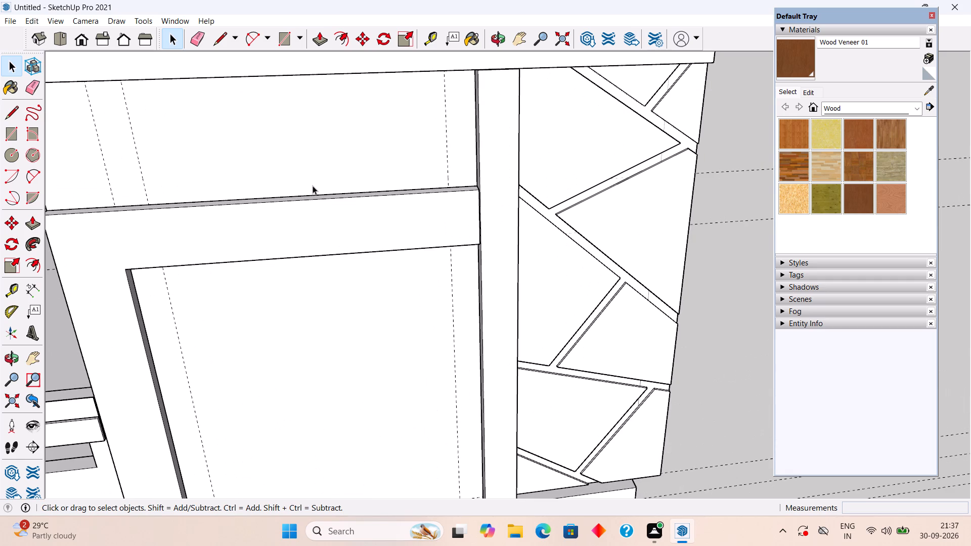
pyautogui.hotkey('ctrl', 'z')
pyautogui.click(378, 175)
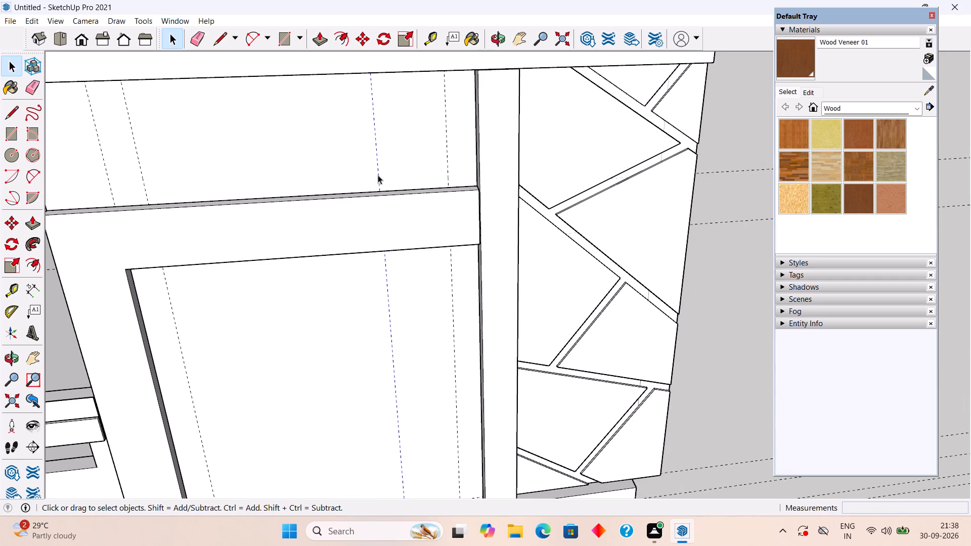
pyautogui.press('Delete')
pyautogui.click(448, 148)
pyautogui.press('Delete')
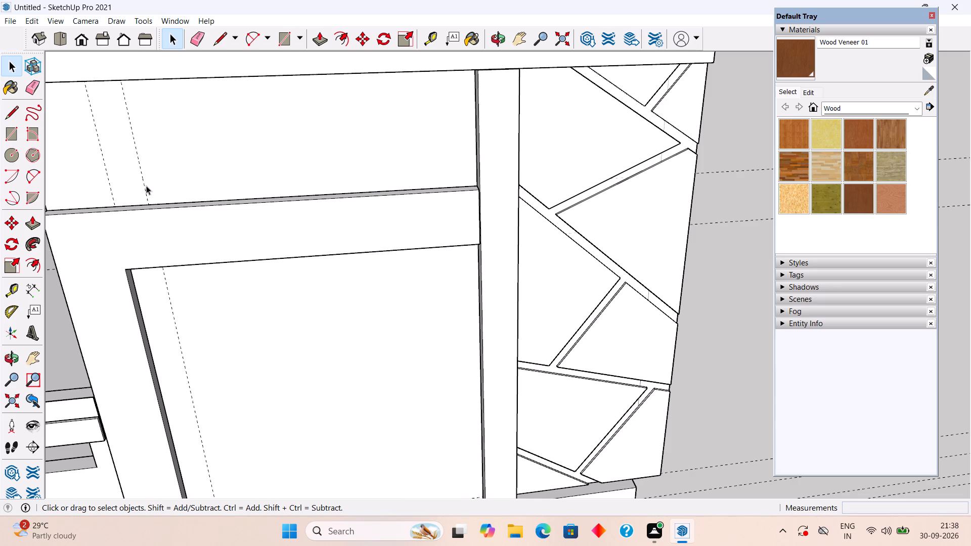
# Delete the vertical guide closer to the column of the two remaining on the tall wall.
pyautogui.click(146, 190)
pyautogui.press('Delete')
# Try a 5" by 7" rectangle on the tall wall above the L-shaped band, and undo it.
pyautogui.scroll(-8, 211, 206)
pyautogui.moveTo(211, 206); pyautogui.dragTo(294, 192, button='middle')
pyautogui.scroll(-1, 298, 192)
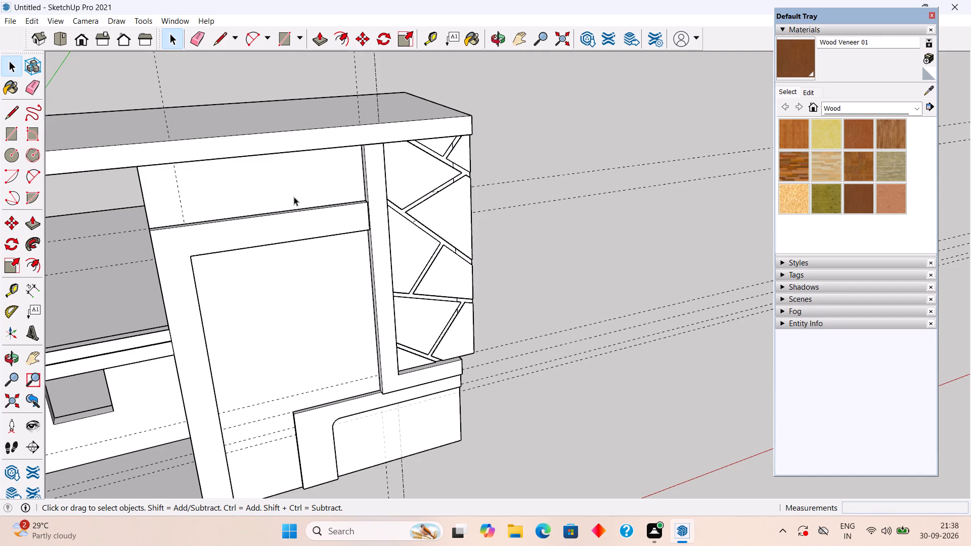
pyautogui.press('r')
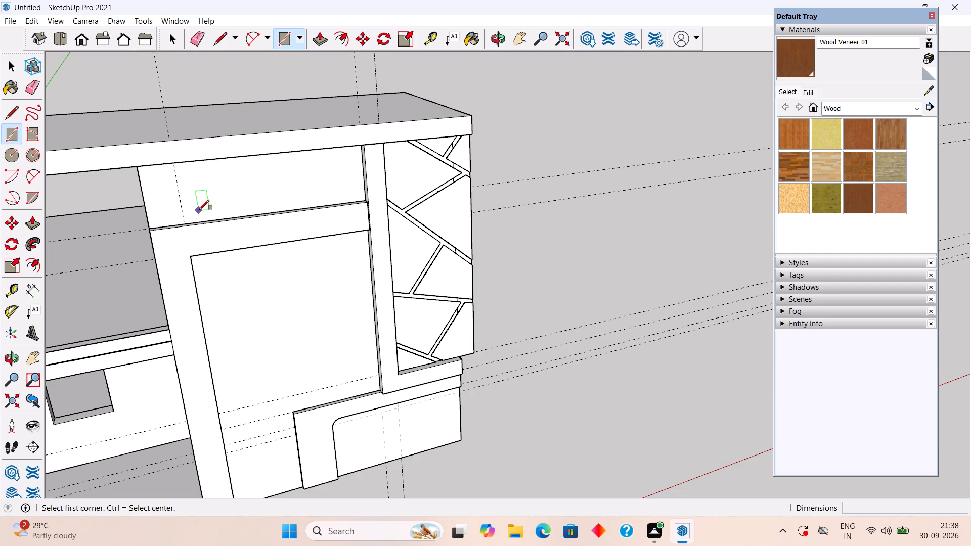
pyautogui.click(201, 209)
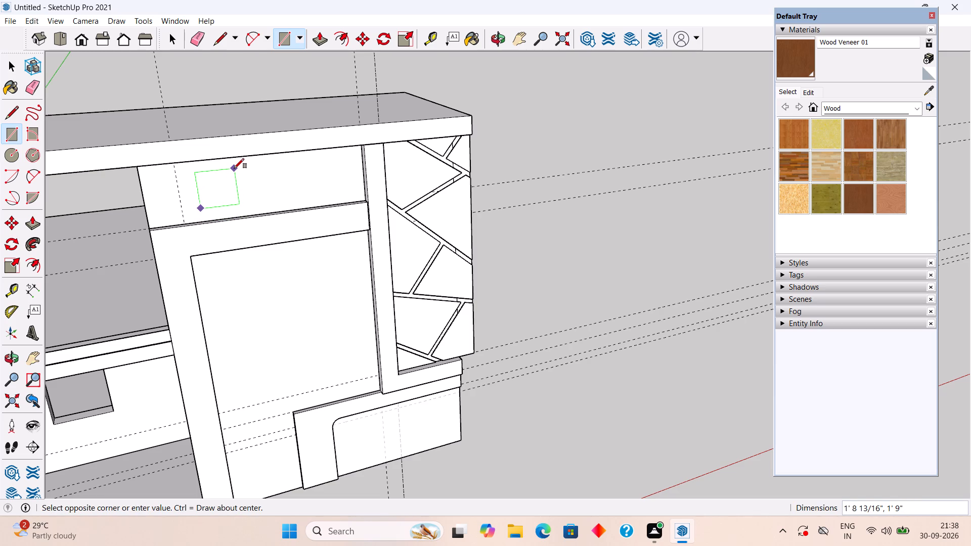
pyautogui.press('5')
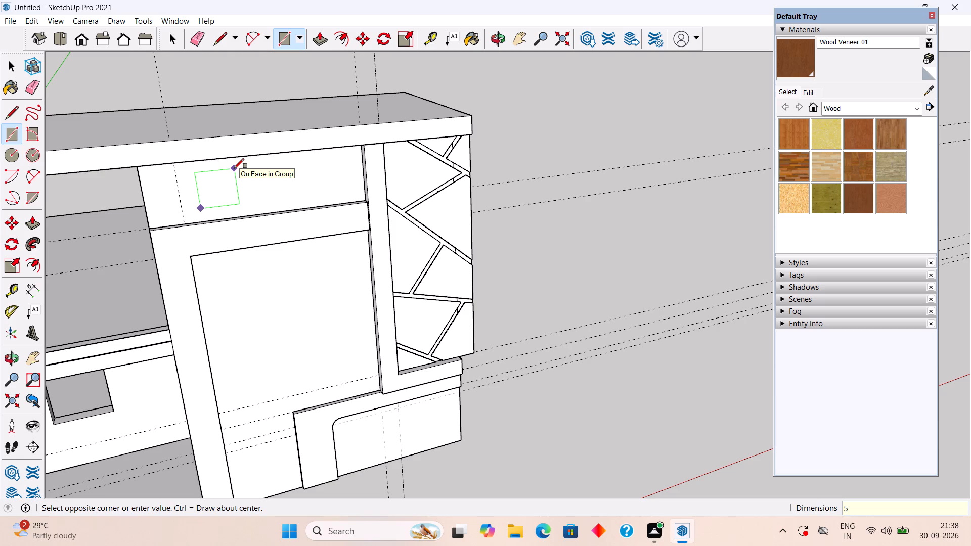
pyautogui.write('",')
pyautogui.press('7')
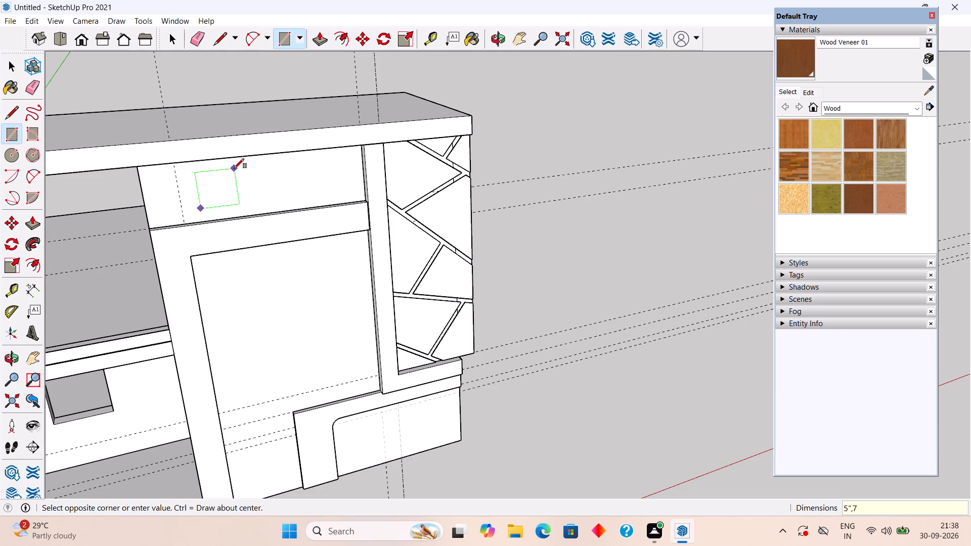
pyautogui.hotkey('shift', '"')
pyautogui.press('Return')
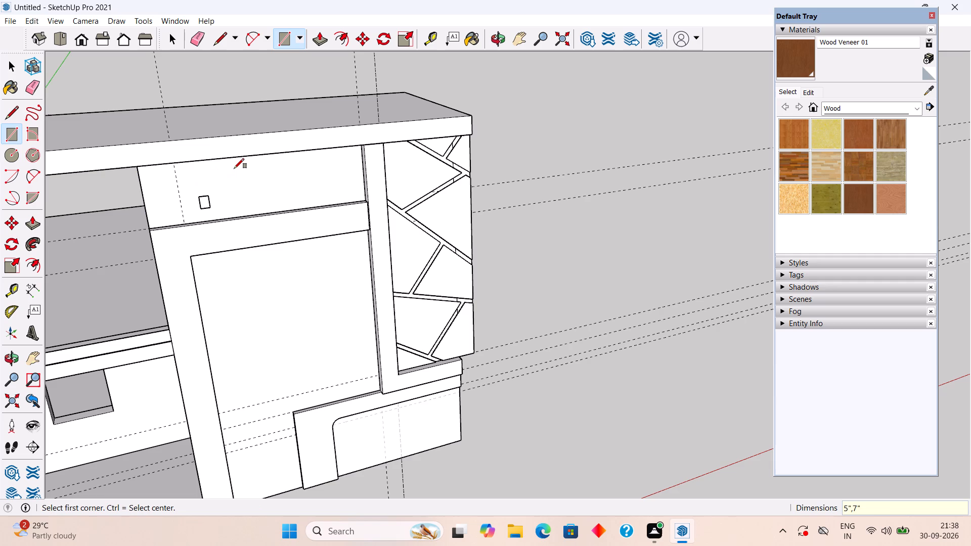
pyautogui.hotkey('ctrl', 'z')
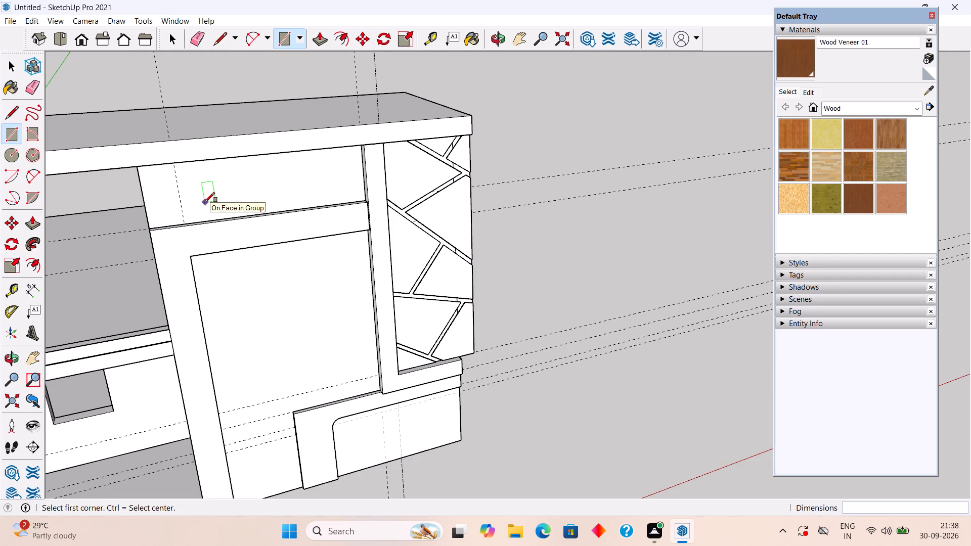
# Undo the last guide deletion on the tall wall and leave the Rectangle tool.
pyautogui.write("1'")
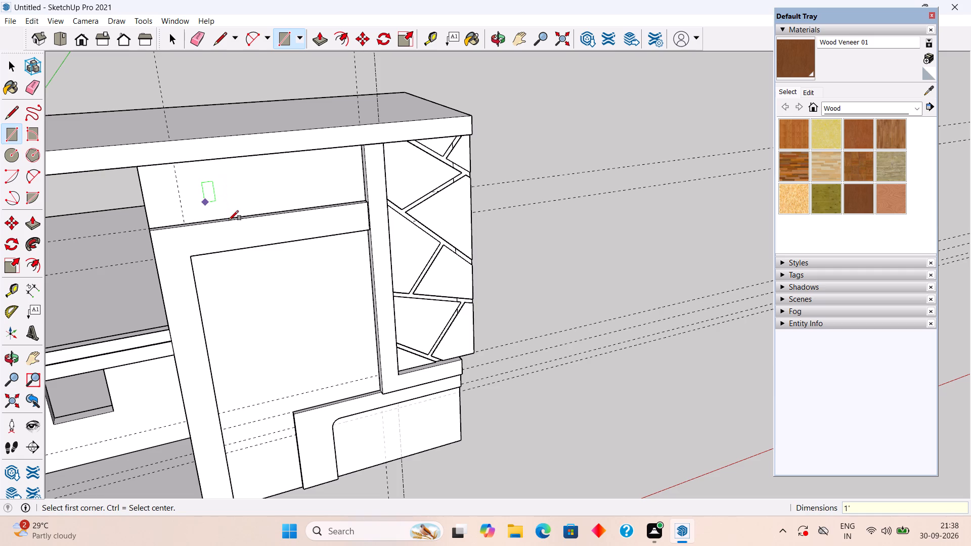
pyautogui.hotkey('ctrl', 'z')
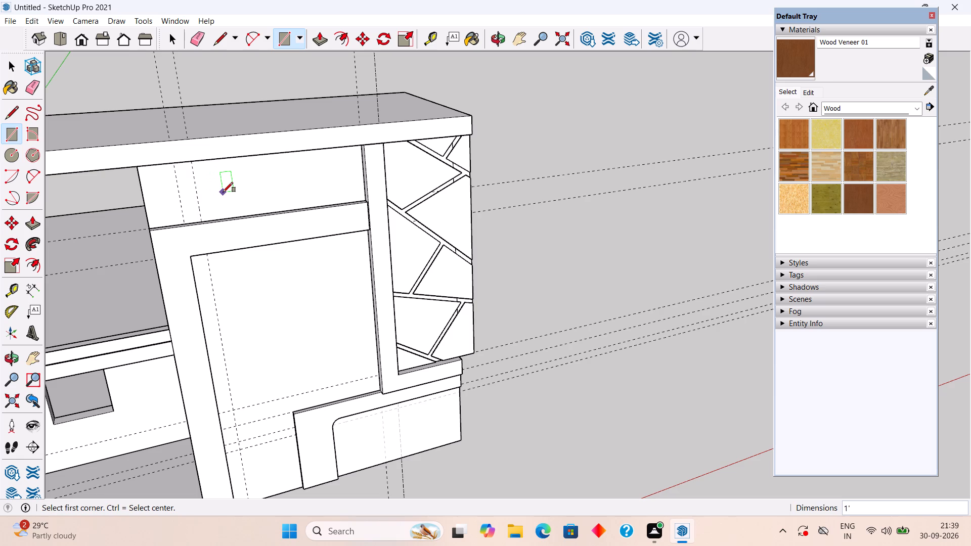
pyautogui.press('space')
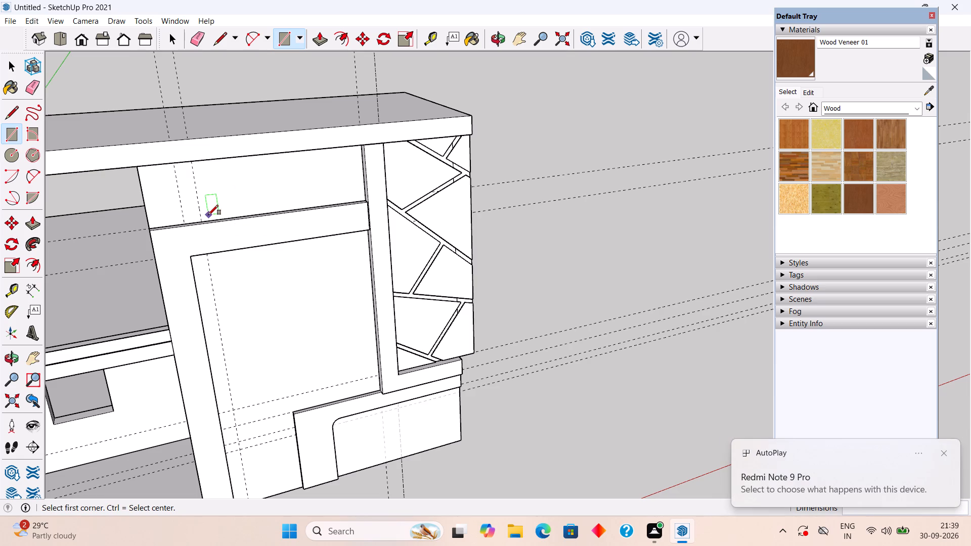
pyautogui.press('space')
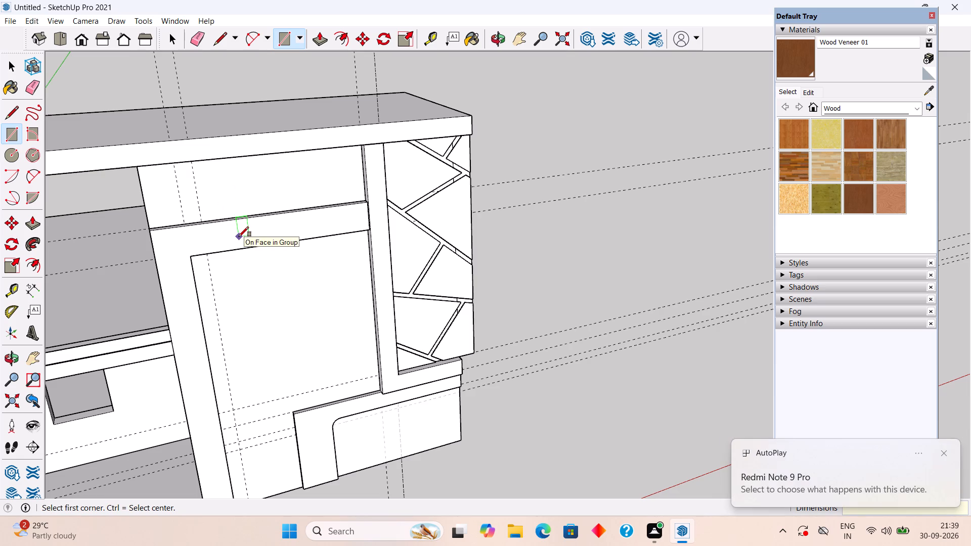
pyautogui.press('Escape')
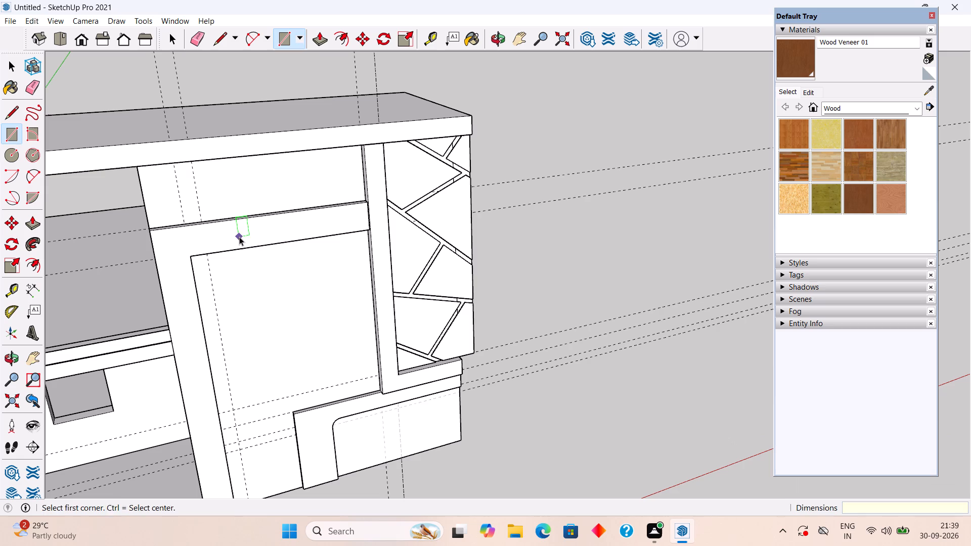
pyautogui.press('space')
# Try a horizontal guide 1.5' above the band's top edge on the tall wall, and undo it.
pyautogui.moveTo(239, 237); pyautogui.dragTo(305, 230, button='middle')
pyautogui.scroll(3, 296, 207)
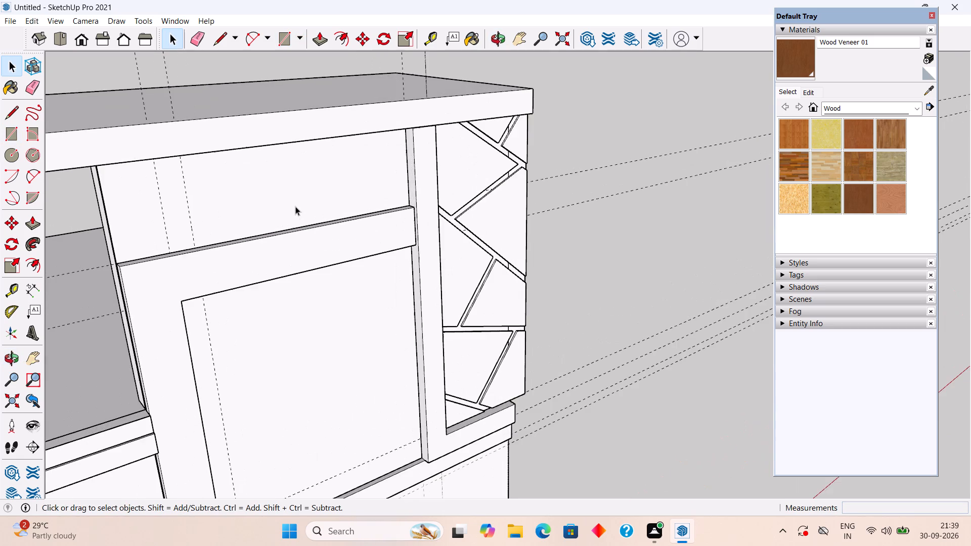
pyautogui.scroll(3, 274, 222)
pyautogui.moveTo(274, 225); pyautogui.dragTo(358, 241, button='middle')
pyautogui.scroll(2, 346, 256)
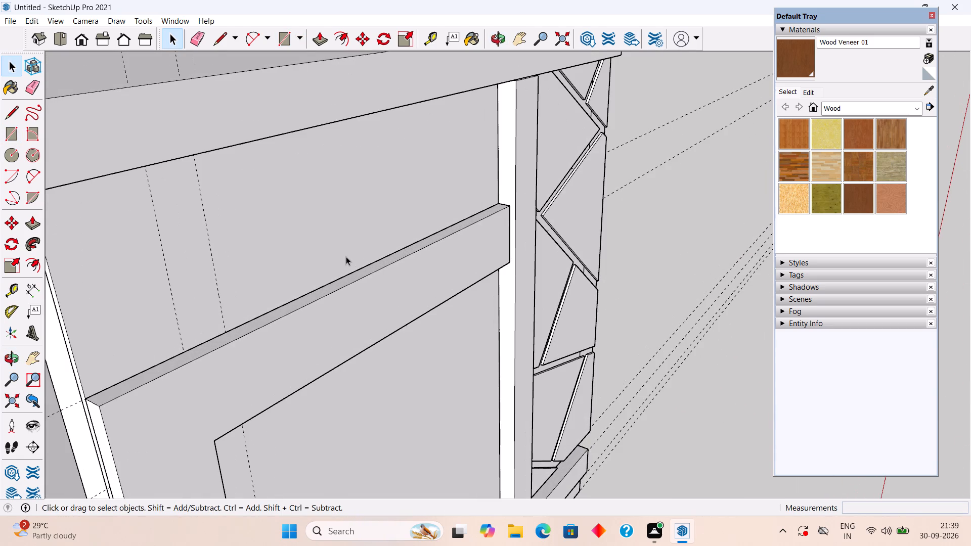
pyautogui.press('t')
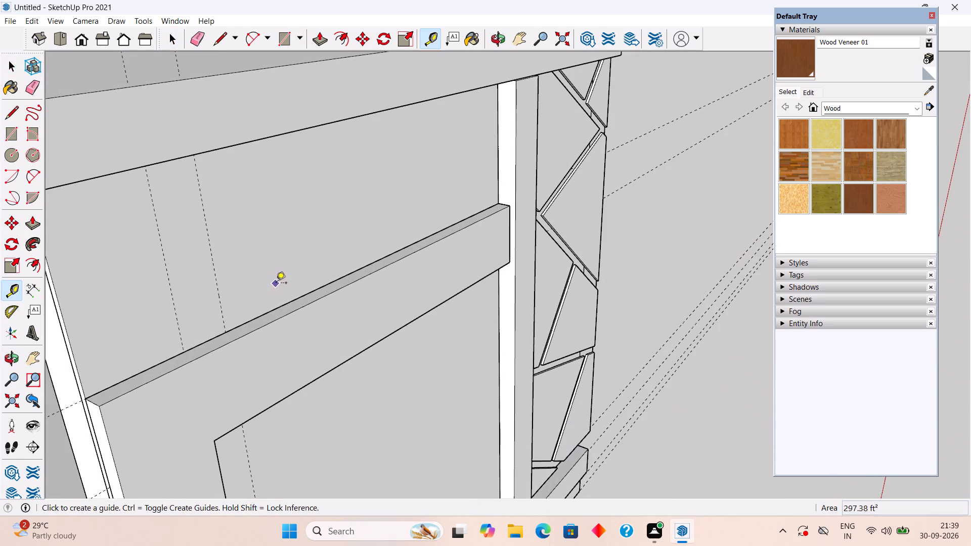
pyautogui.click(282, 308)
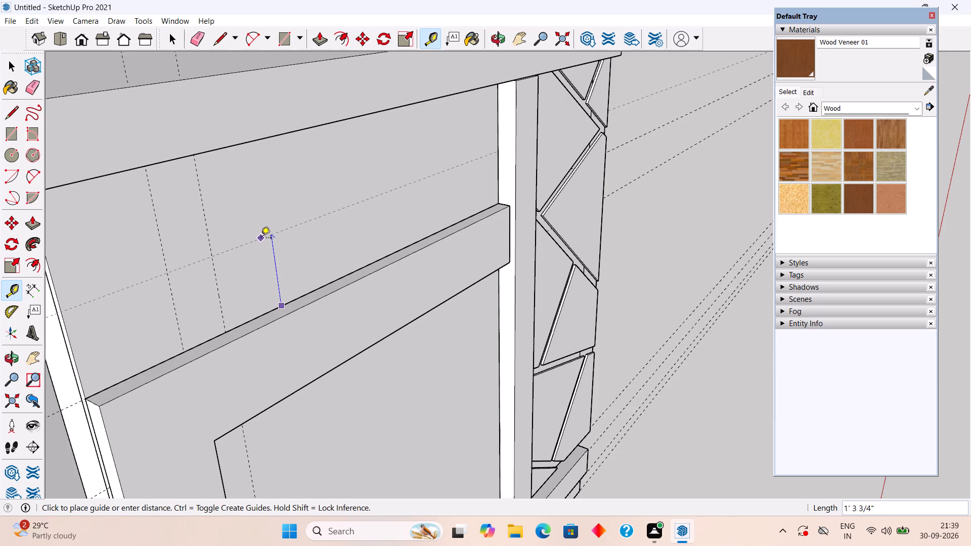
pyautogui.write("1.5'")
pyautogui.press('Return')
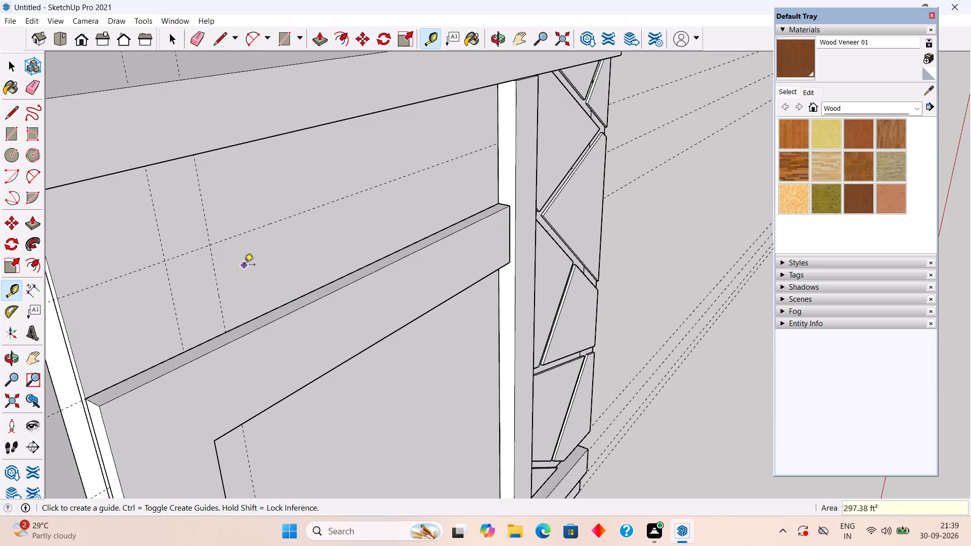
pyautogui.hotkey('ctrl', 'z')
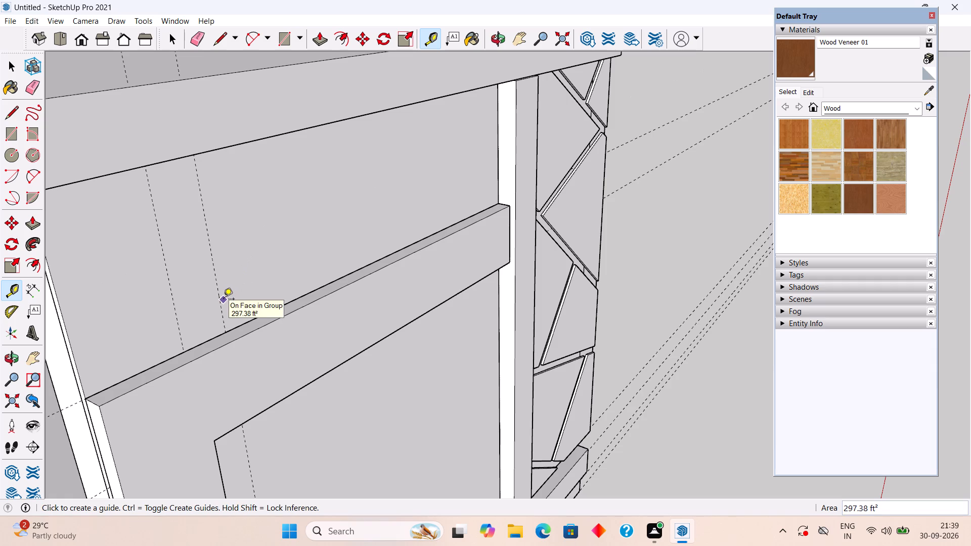
# Place a horizontal guide on the tall wall 1.5' above the top edge of the L-shaped band.
pyautogui.click(235, 329)
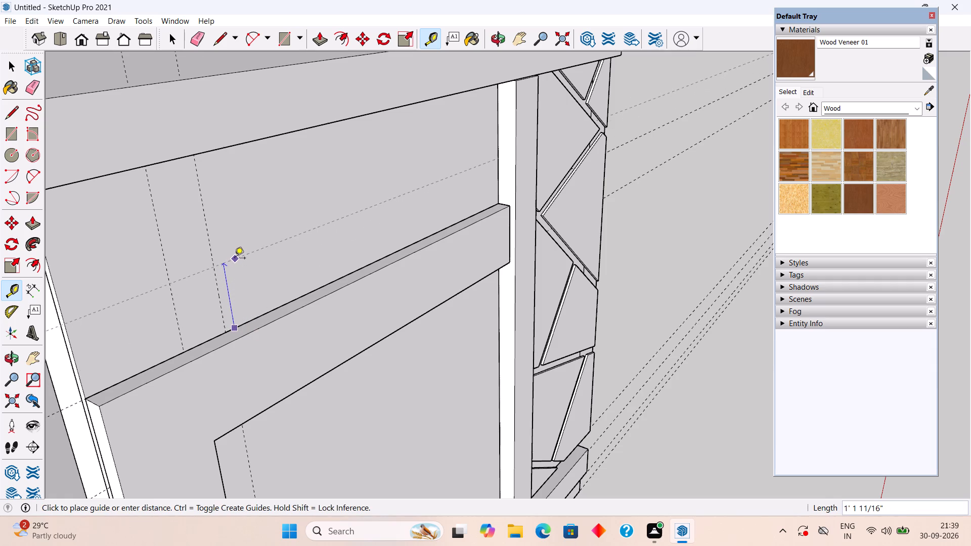
pyautogui.write("1.5'")
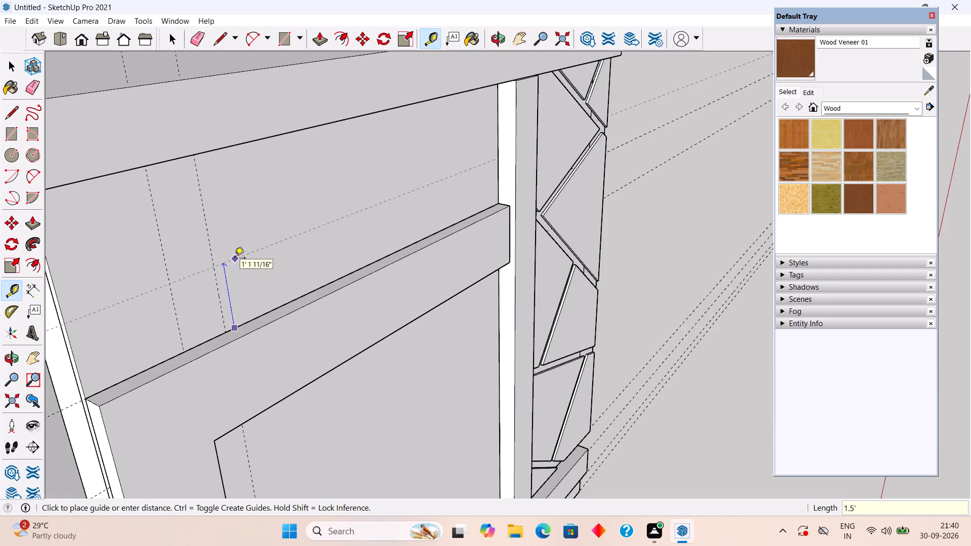
pyautogui.press('Return')
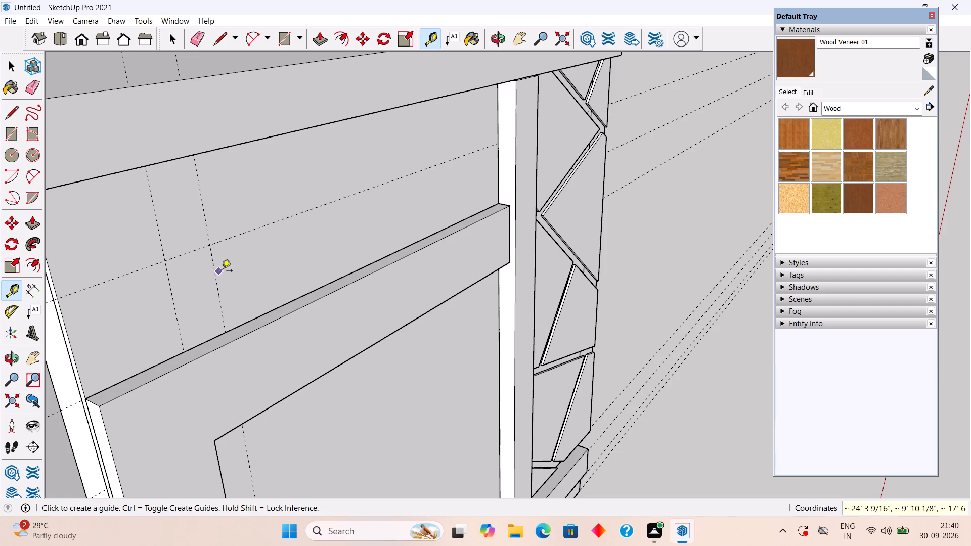
# Place a vertical guide 1' toward the column from the inner of the two vertical guides on the tall wall.
pyautogui.click(218, 281)
pyautogui.moveTo(266, 272); pyautogui.dragTo(256, 275, button='middle')
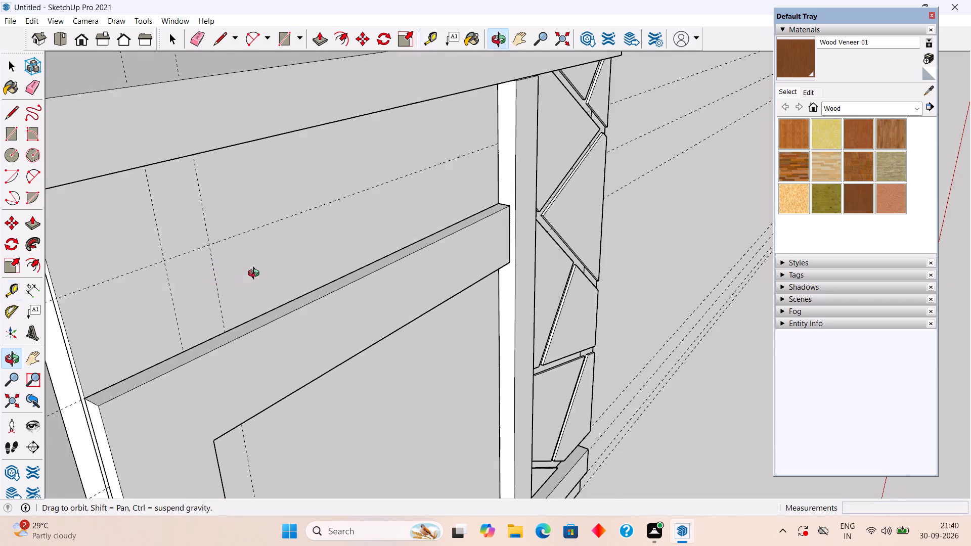
pyautogui.moveTo(256, 275); pyautogui.dragTo(189, 282, button='middle')
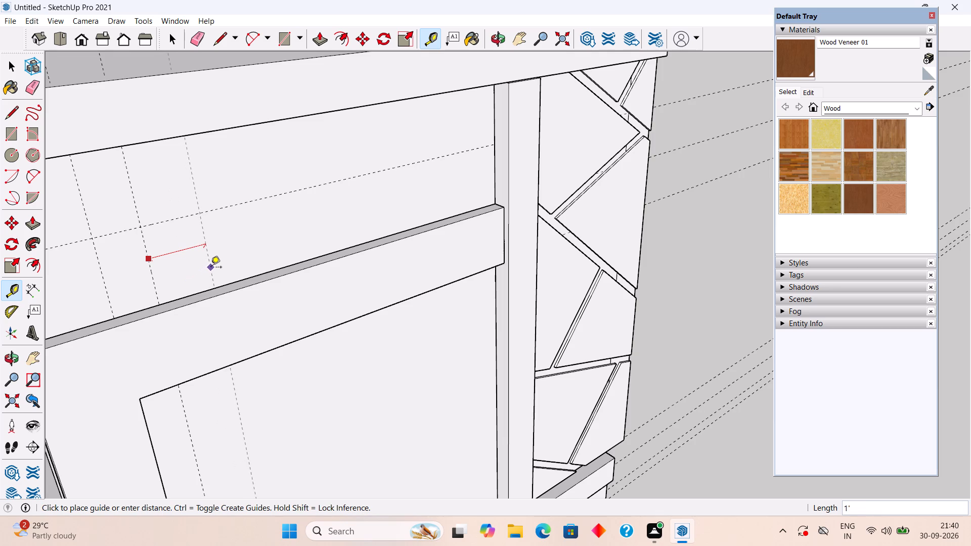
pyautogui.write("1'")
pyautogui.press('Return')
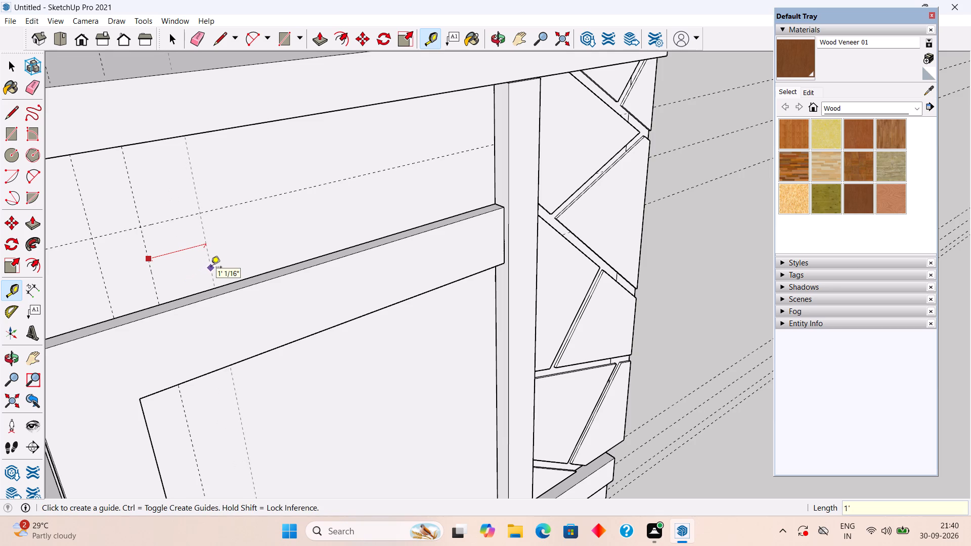
pyautogui.press('space')
# Draw a 1' by 1' 6" rectangle on the tall wall, between the 1'-spaced vertical guides from the horizontal guide down to the band.
pyautogui.press('r')
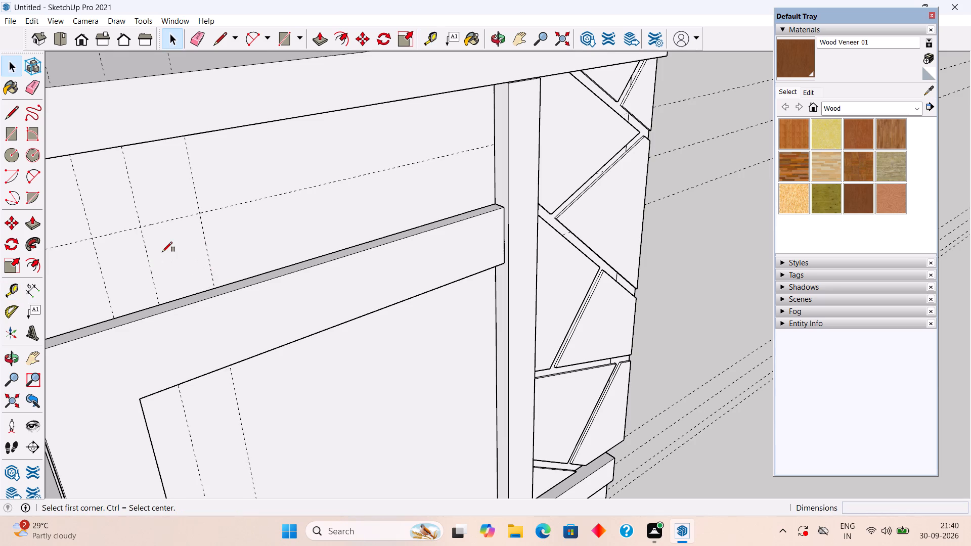
pyautogui.click(141, 227)
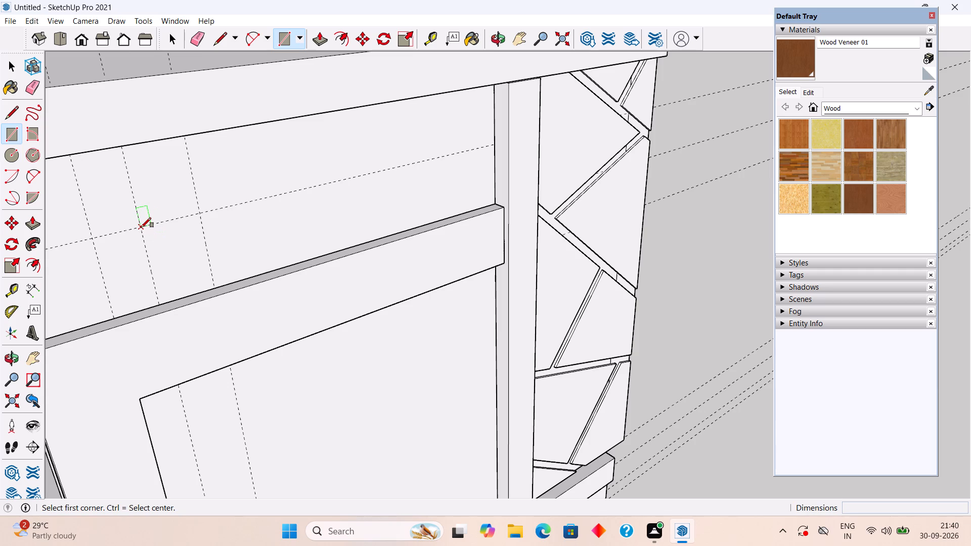
pyautogui.click(215, 290)
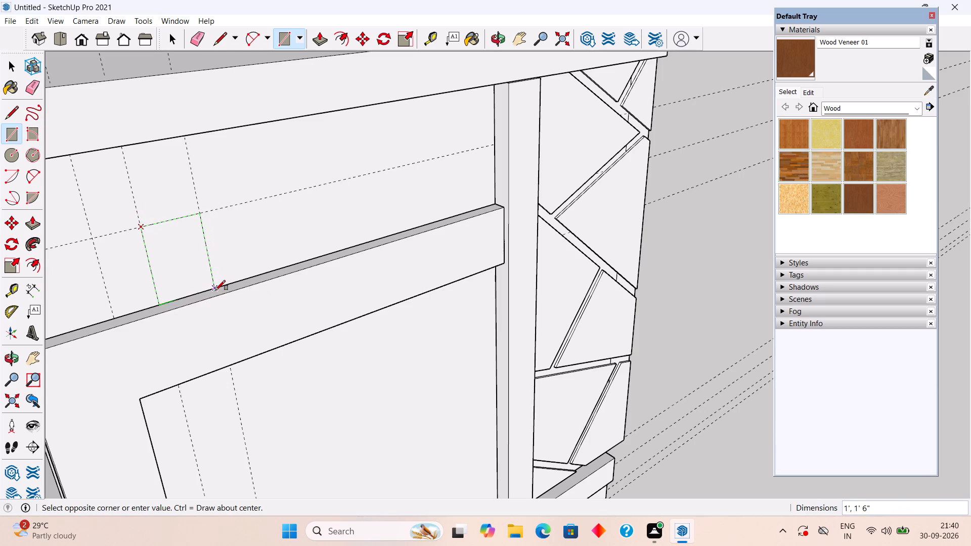
pyautogui.press('space')
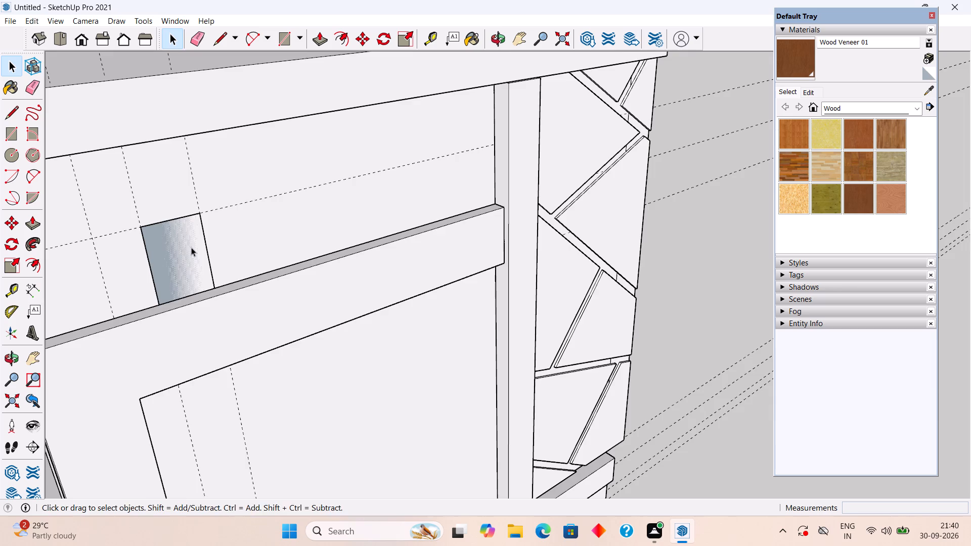
# Place a vertical guide 6" from the rectangle's column-side edge, toward the column.
pyautogui.moveTo(191, 247); pyautogui.dragTo(128, 226, button='middle')
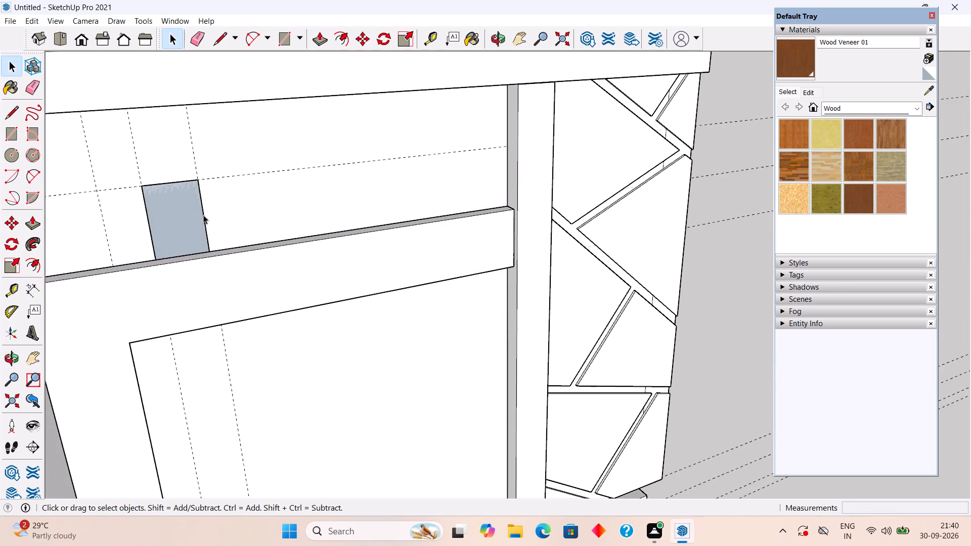
pyautogui.scroll(-1, 201, 215)
pyautogui.press('t')
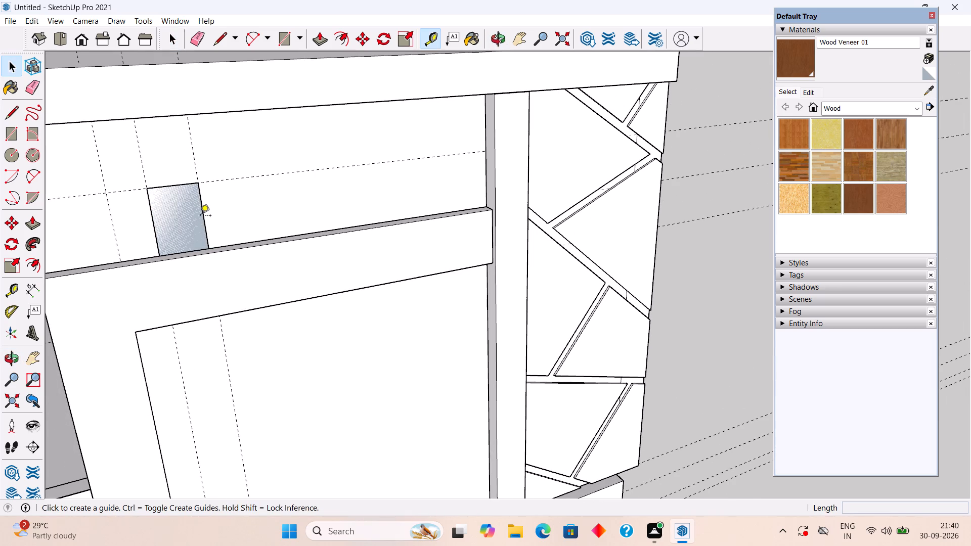
pyautogui.click(205, 233)
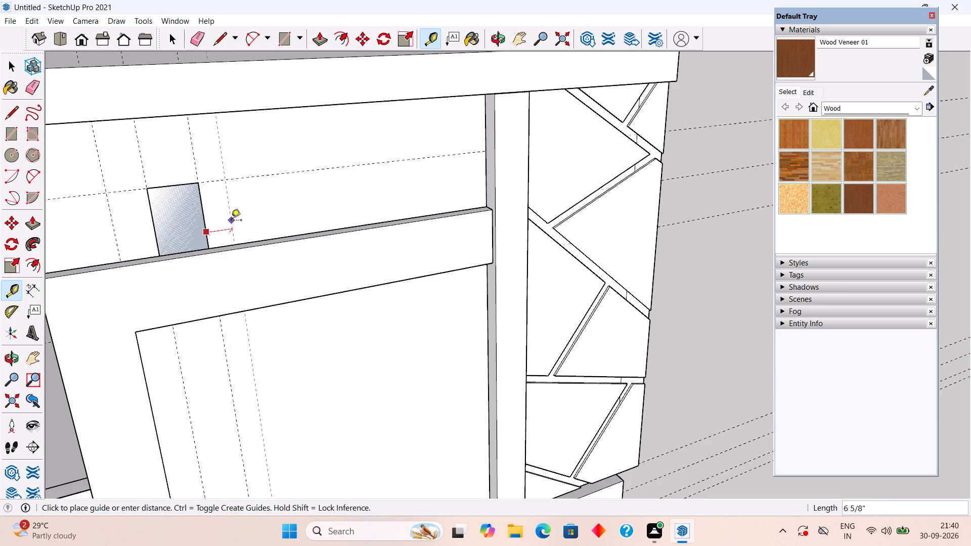
pyautogui.write('6"')
pyautogui.press('Return')
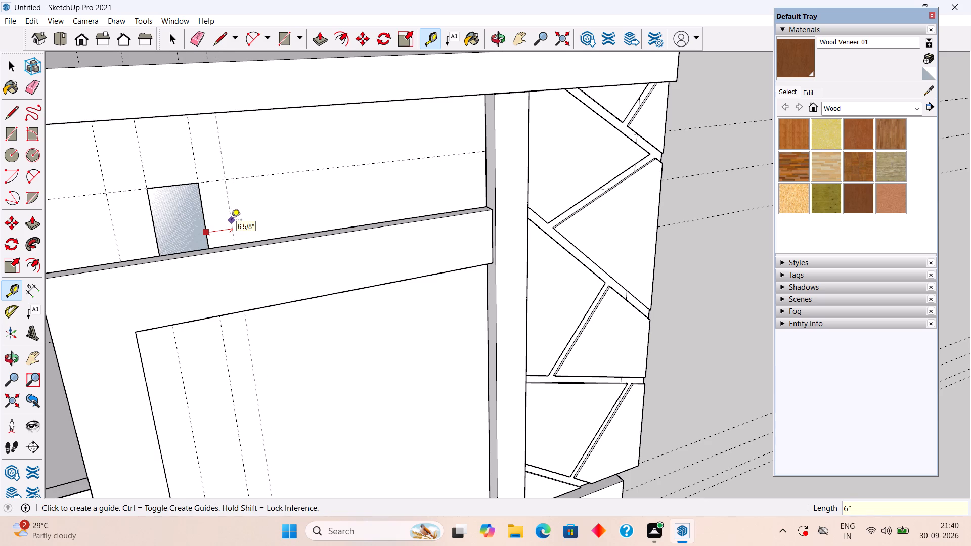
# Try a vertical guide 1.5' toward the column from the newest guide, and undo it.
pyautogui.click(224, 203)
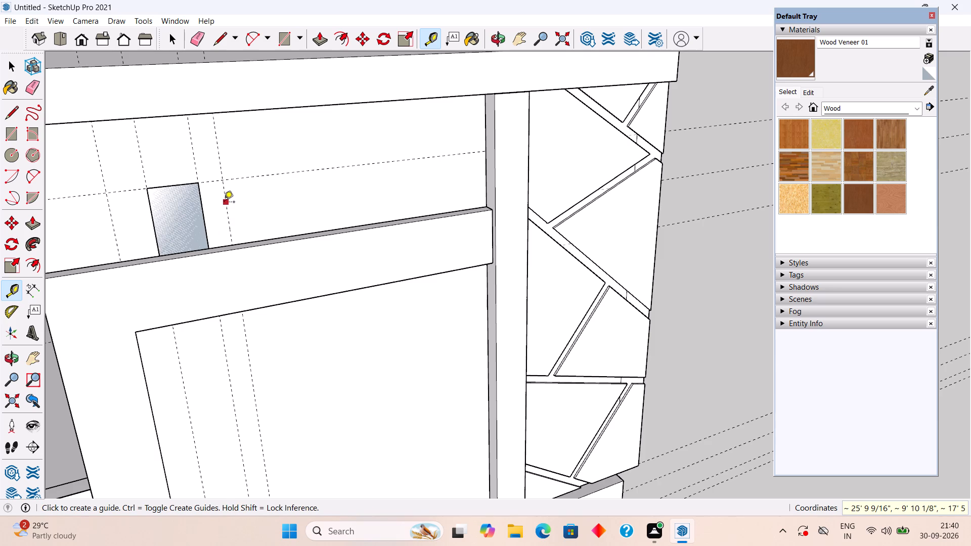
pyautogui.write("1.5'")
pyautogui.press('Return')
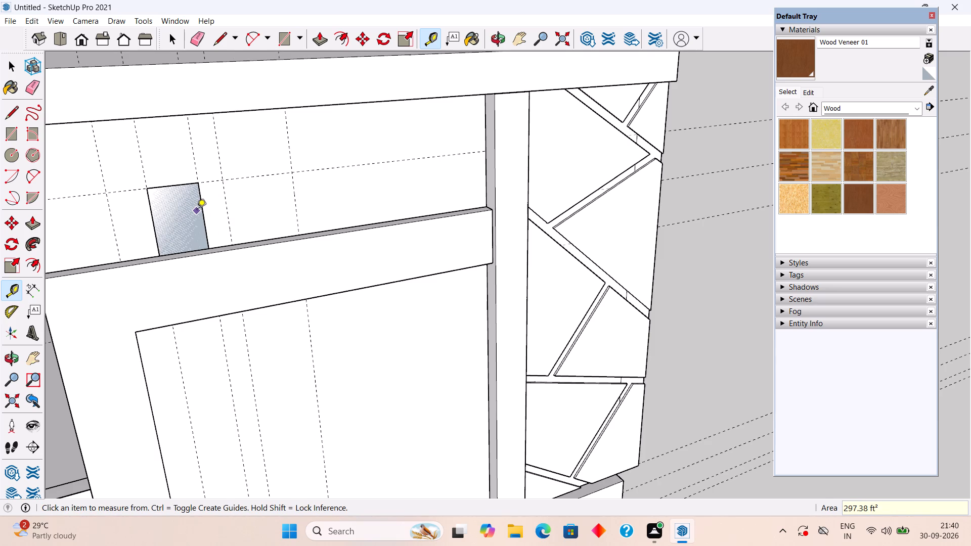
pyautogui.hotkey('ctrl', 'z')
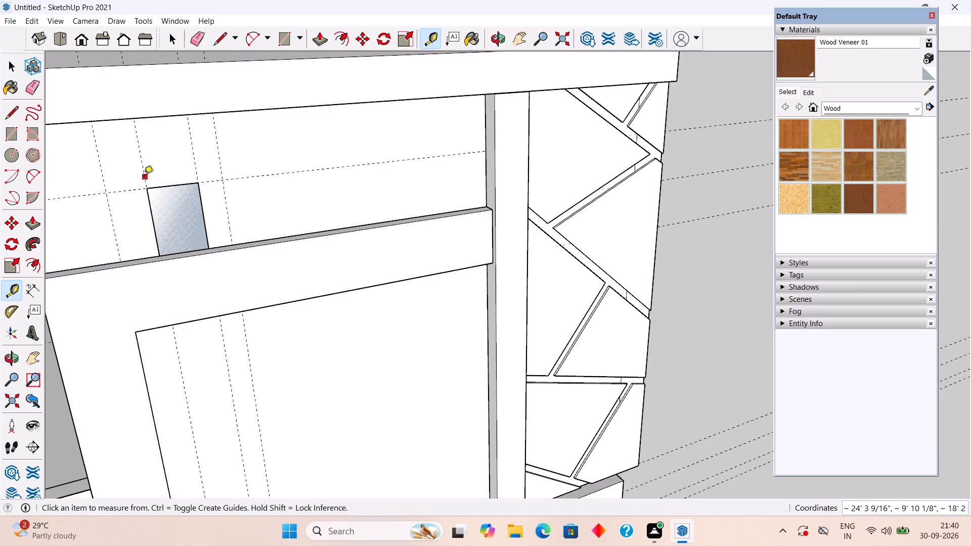
# Measure the spacing between the two vertical guides that bound the rectangle.
pyautogui.click(144, 177)
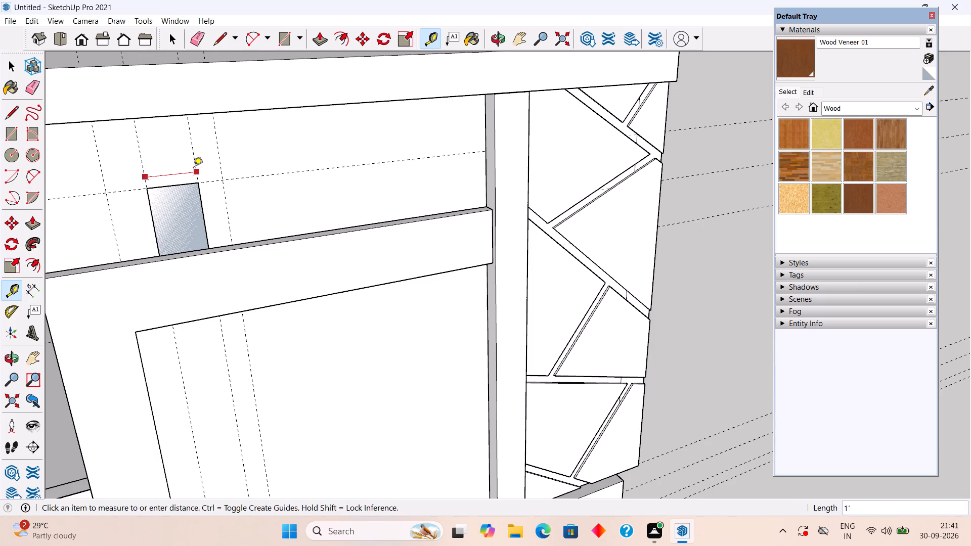
pyautogui.press('space')
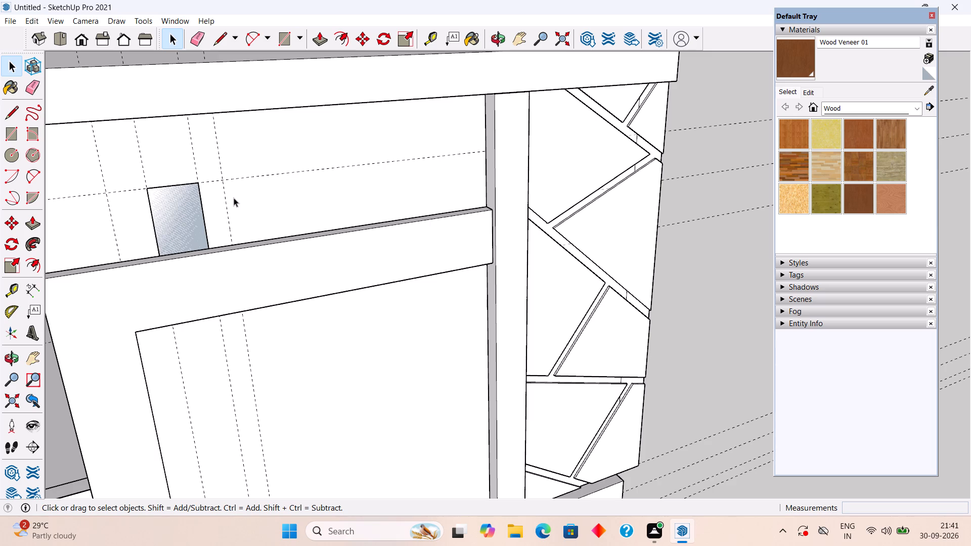
# Continue the vertical guides toward the column from the one 6" beyond the rectangle: one at 1', and another 6" past that.
pyautogui.press('t')
pyautogui.click(228, 213)
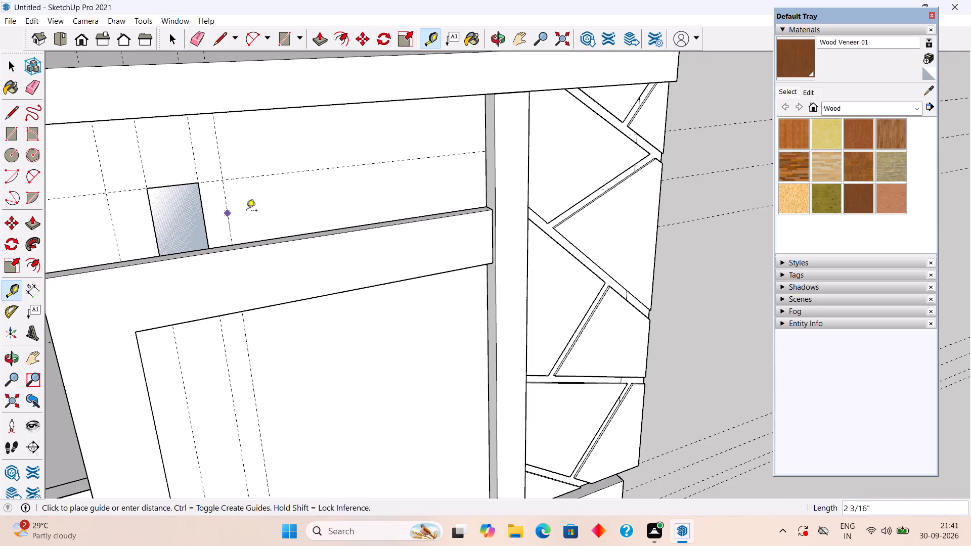
pyautogui.write("1'")
pyautogui.press('Return')
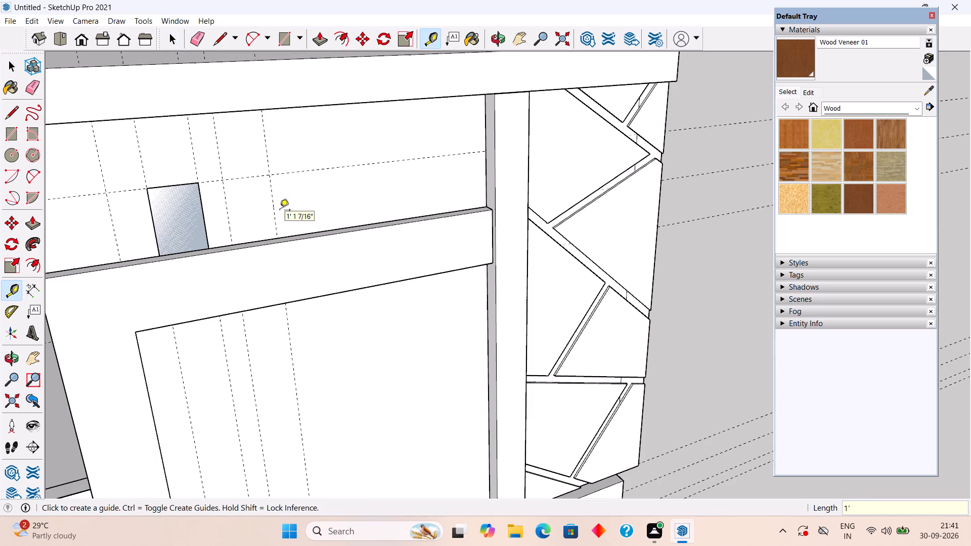
pyautogui.click(277, 216)
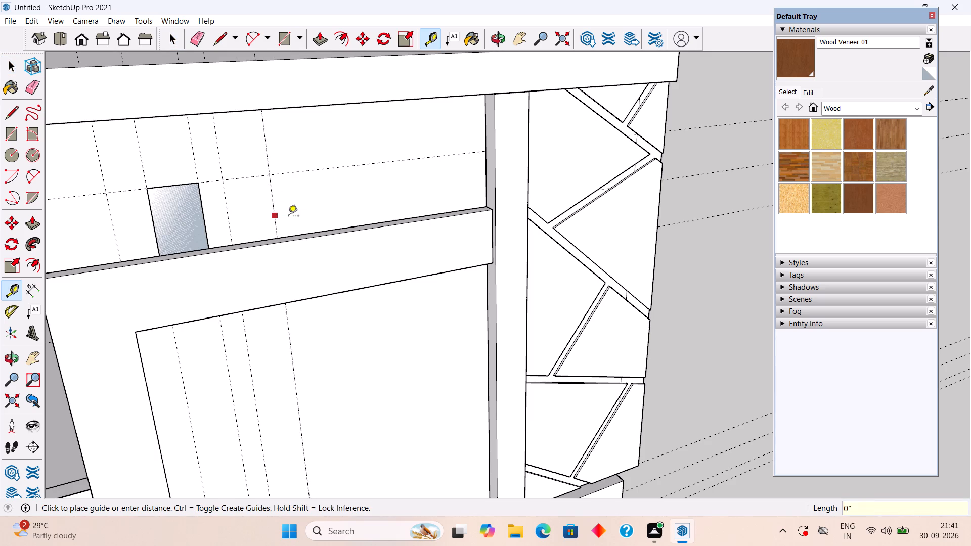
pyautogui.write('6"')
pyautogui.press('Return')
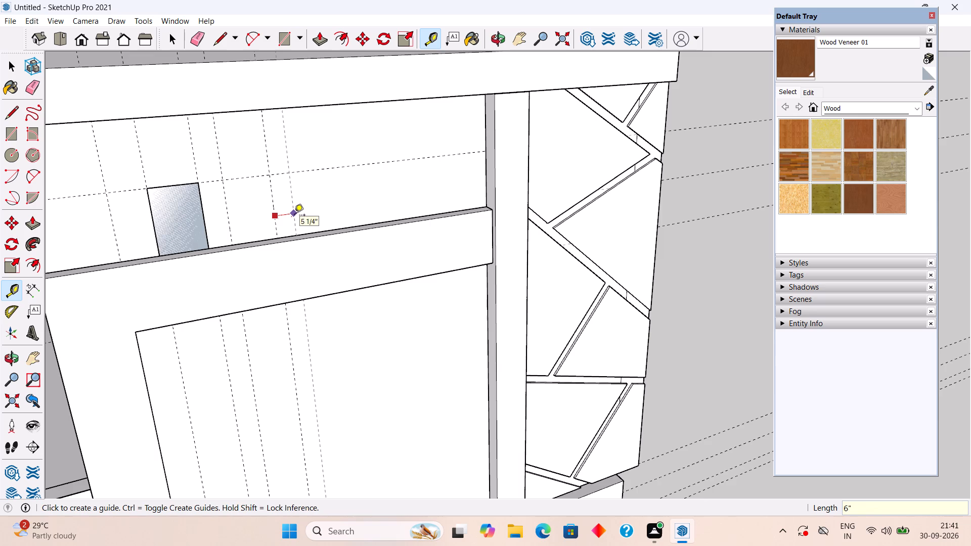
# Add two more vertical guides toward the column, one 1' from the newest guide and another 6" past that.
pyautogui.click(297, 218)
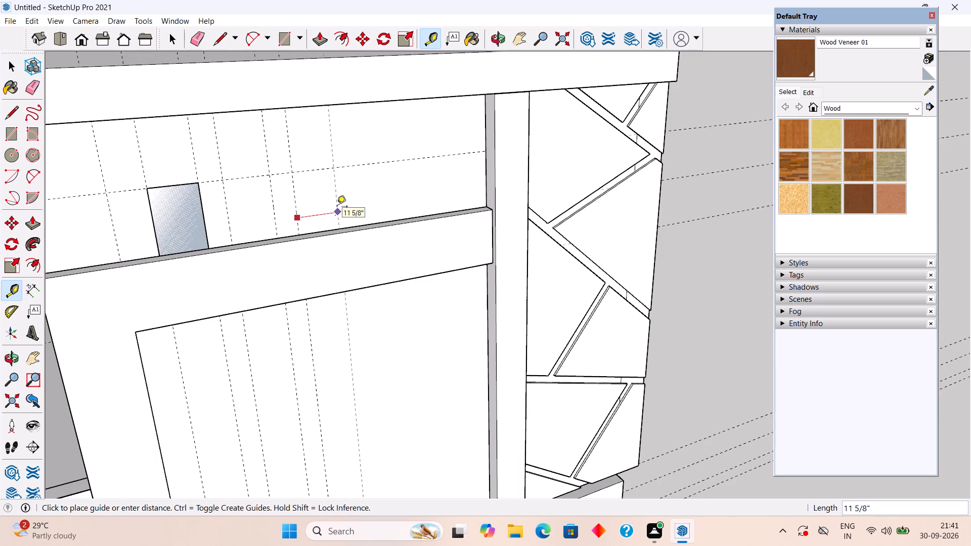
pyautogui.write("1'")
pyautogui.press('Return')
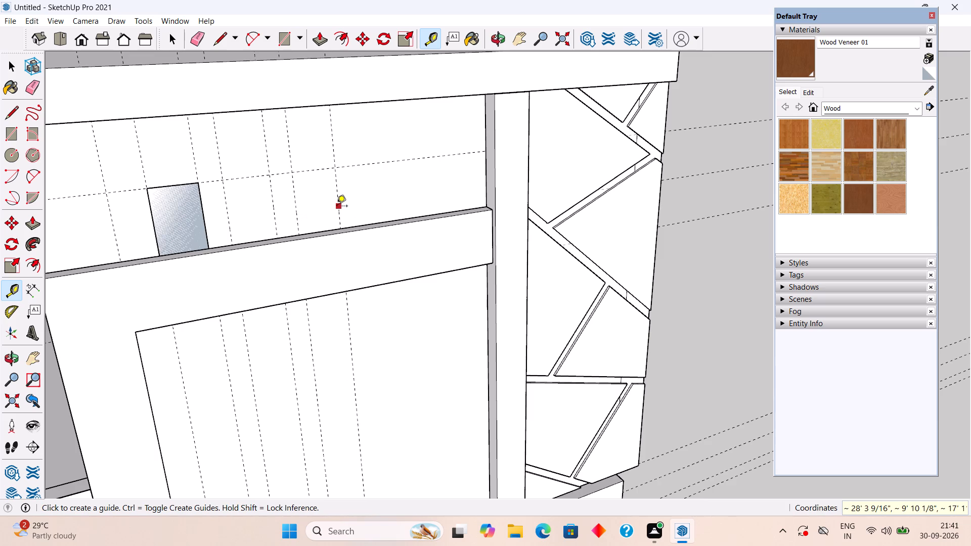
pyautogui.click(337, 207)
pyautogui.write('6"')
pyautogui.press('Return')
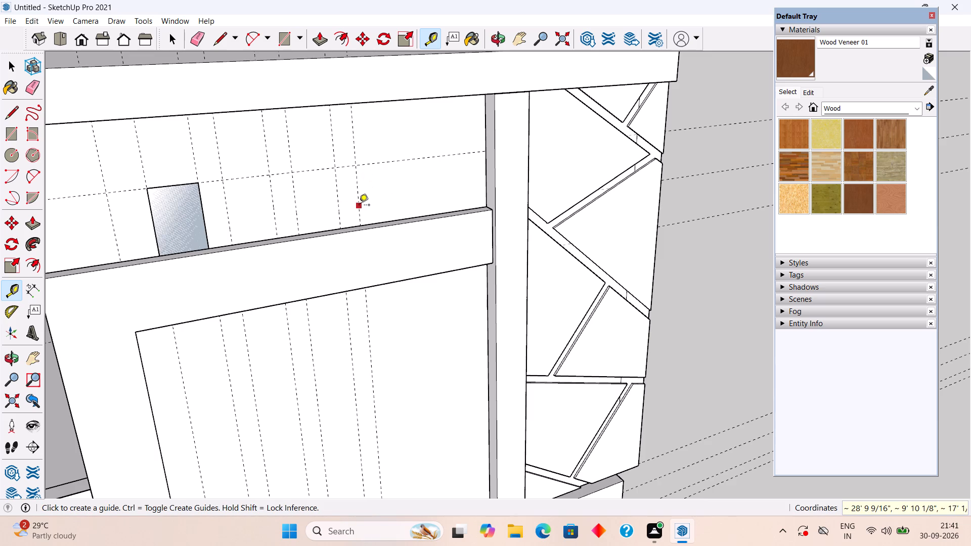
# Add the last three vertical guides before the column at successive spacings of 1', 6" and 1'.
pyautogui.click(359, 206)
pyautogui.write("1'")
pyautogui.press('Return')
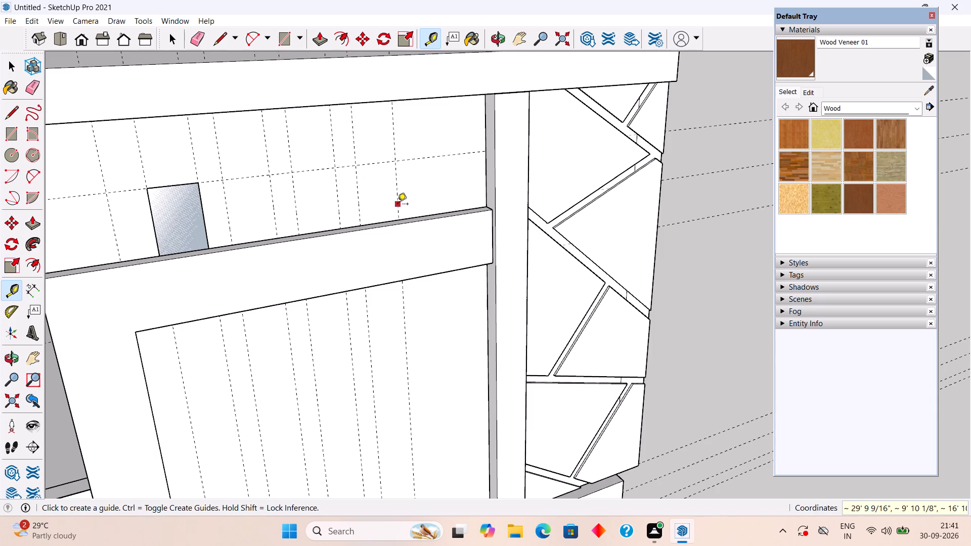
pyautogui.click(398, 205)
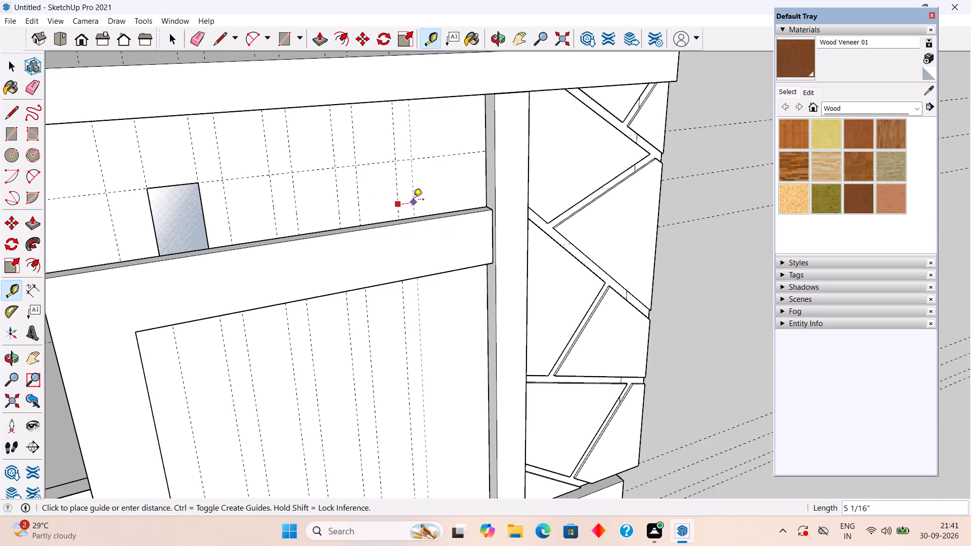
pyautogui.write('6"')
pyautogui.press('Return')
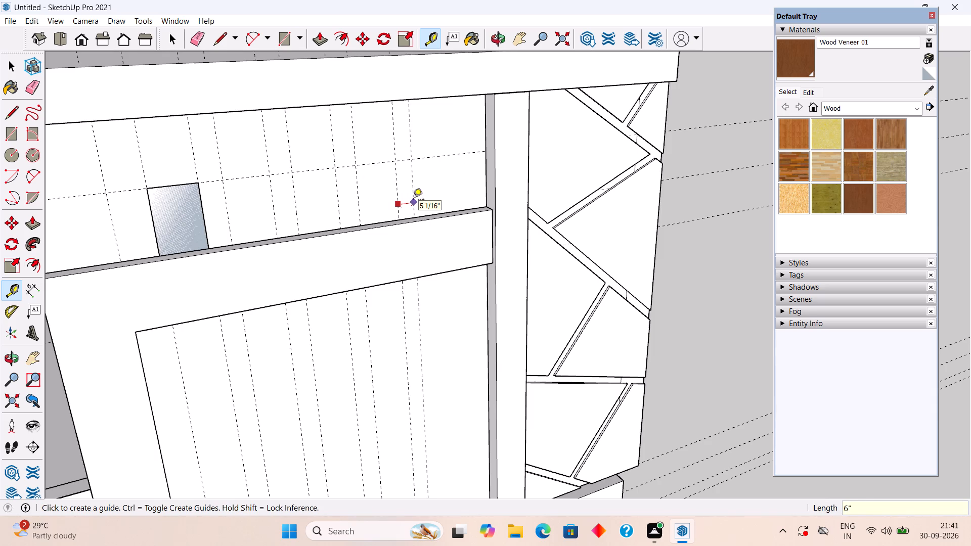
pyautogui.click(418, 206)
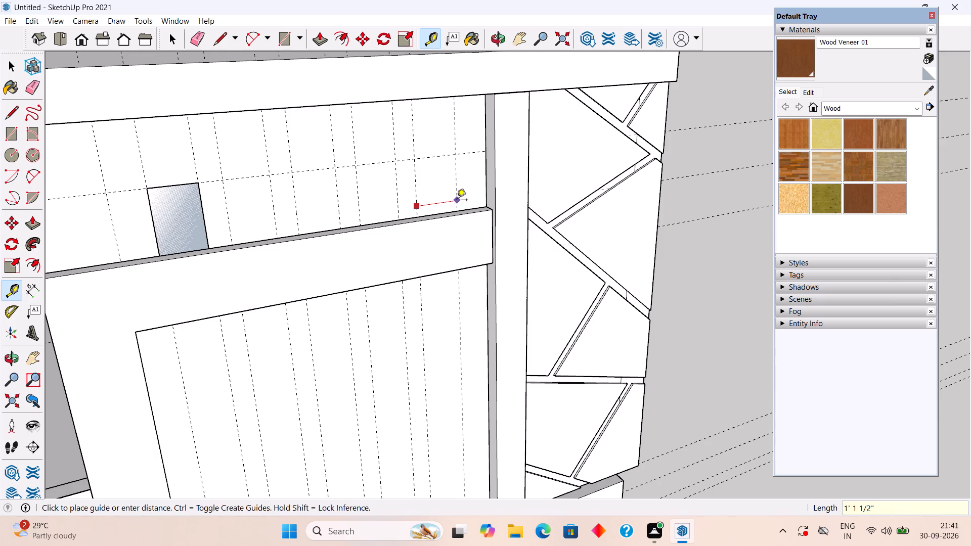
pyautogui.write("1'")
pyautogui.press('Return')
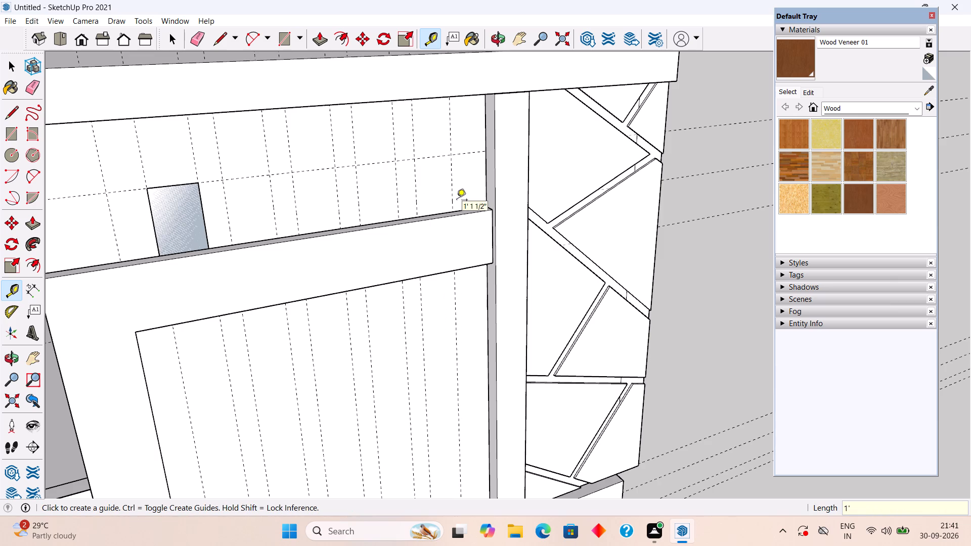
pyautogui.press('space')
# Draw 1' by 1' 6" rectangles in the next two 1'-wide guide bays beside the first rectangle, leaving the 6" gaps empty.
pyautogui.moveTo(427, 205); pyautogui.dragTo(294, 206, button='middle')
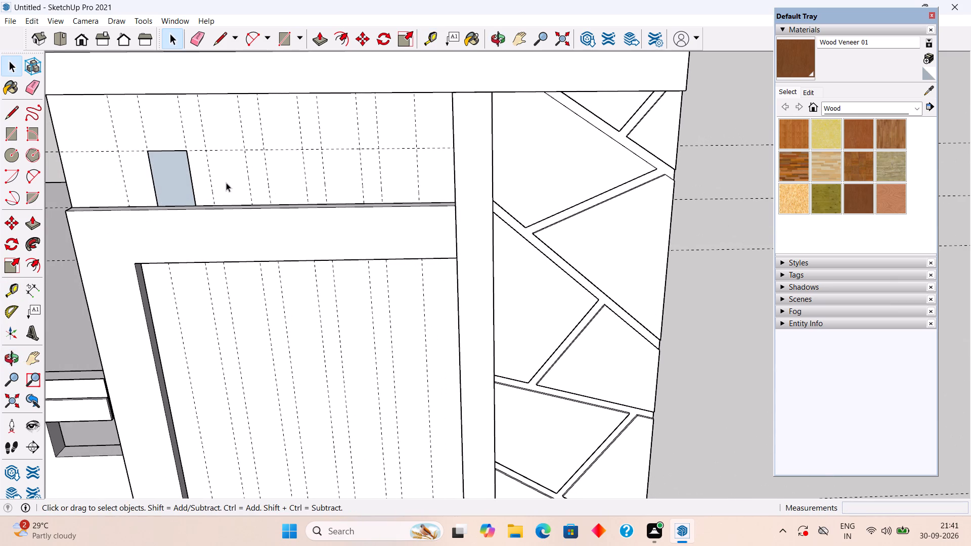
pyautogui.moveTo(217, 182); pyautogui.dragTo(283, 154, button='middle')
pyautogui.press('r')
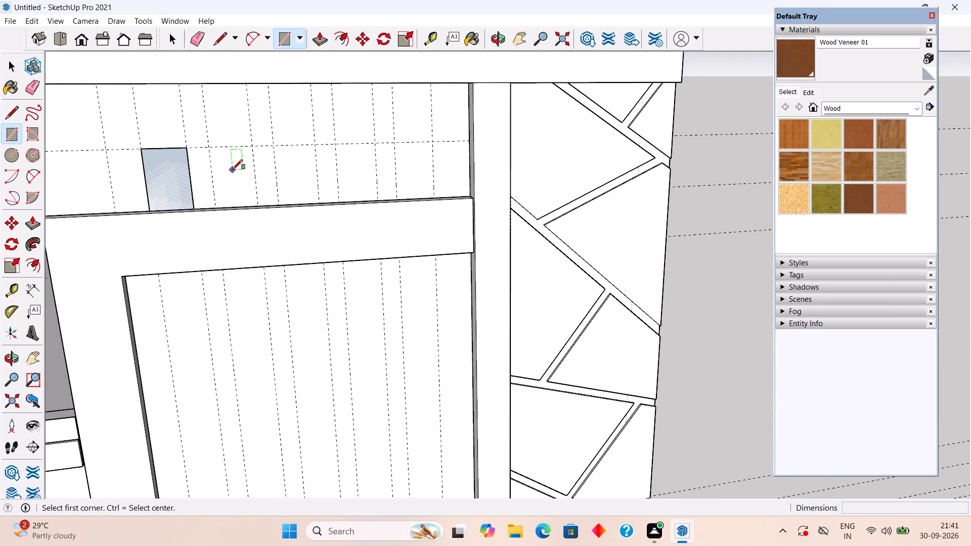
pyautogui.click(209, 149)
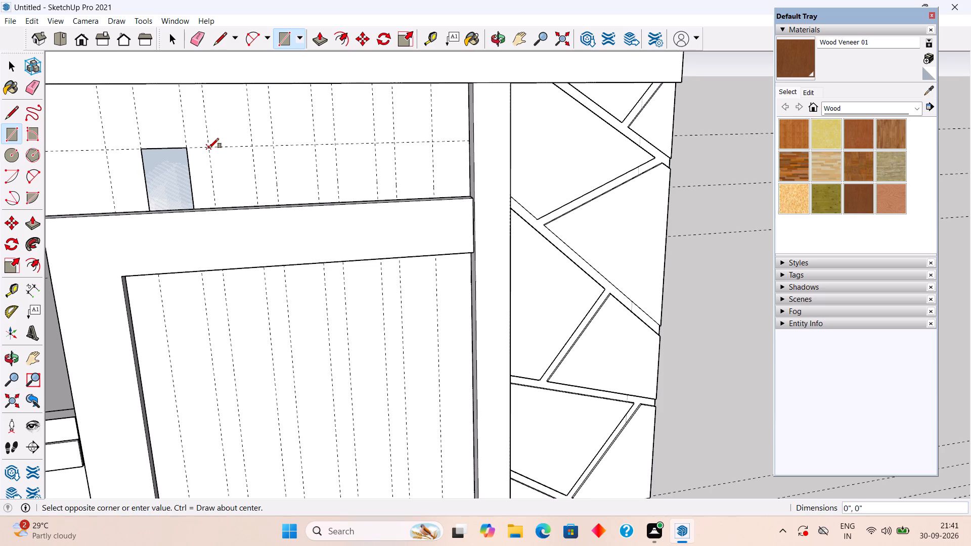
pyautogui.click(260, 204)
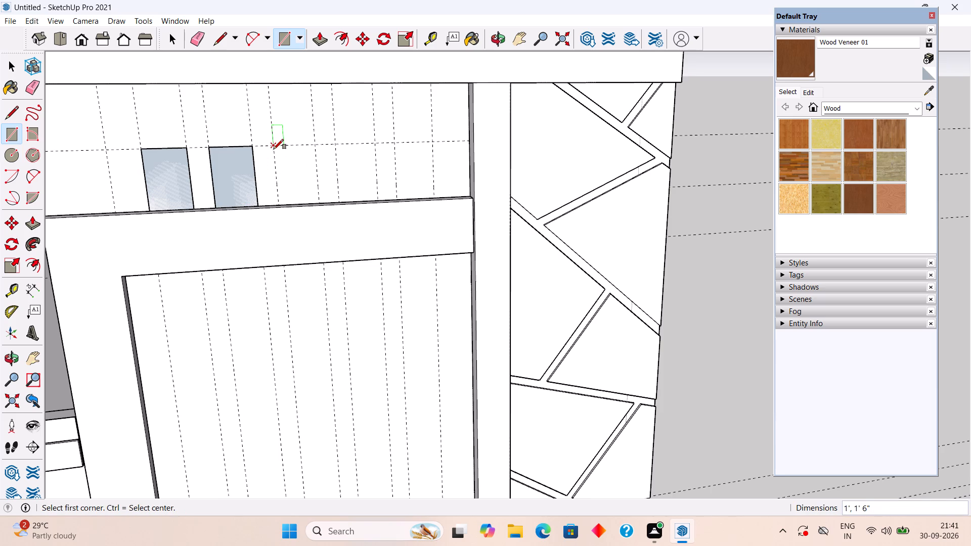
pyautogui.click(274, 147)
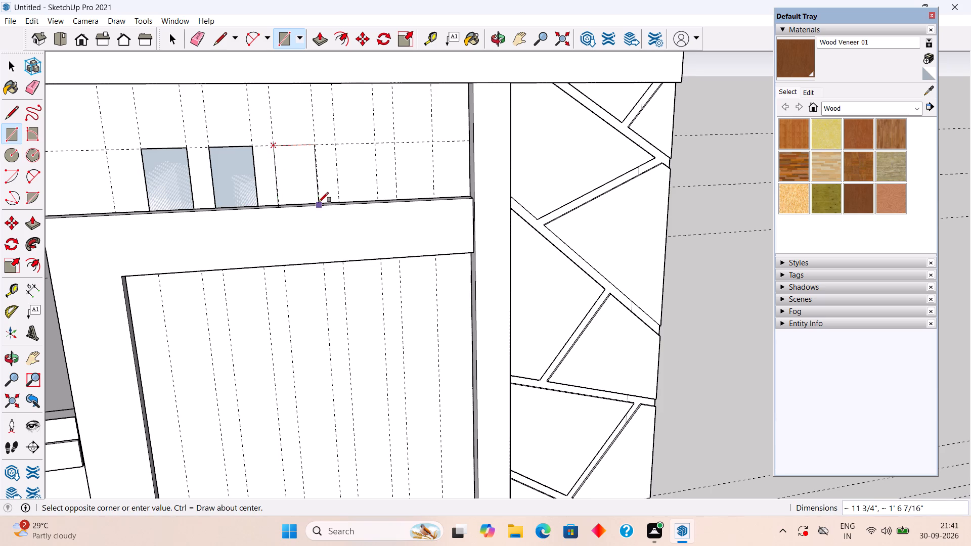
pyautogui.scroll(6, 320, 201)
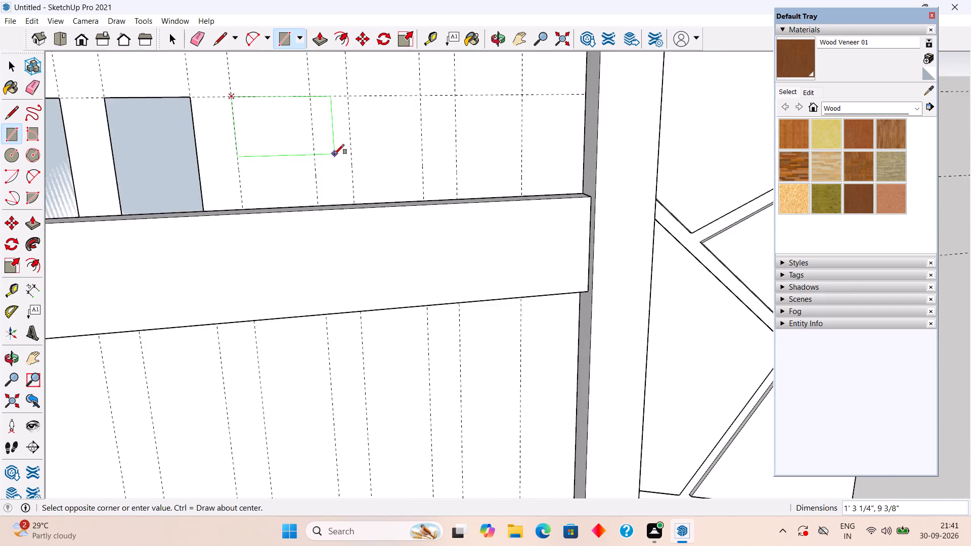
pyautogui.scroll(4, 334, 156)
pyautogui.click(313, 227)
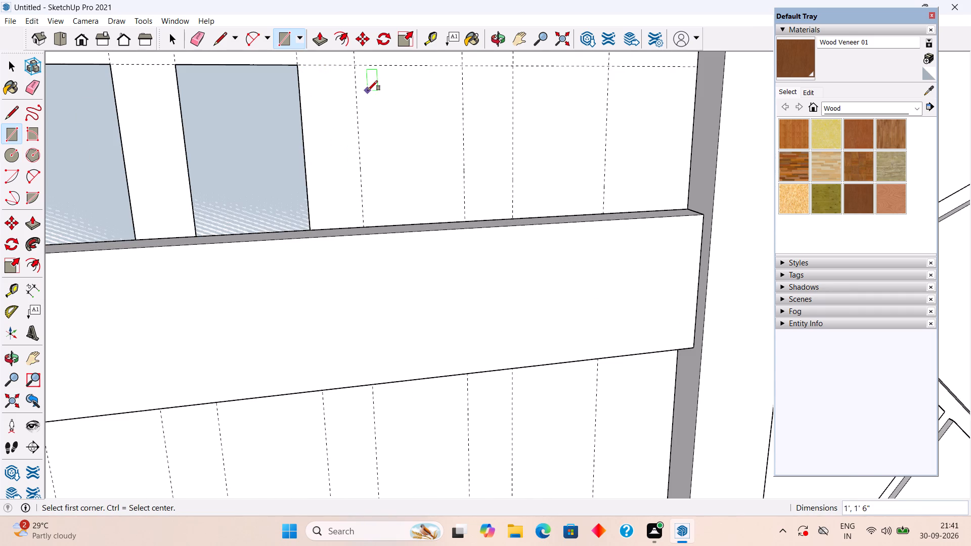
# Draw 1' by 1' 6" rectangles in the last two 1'-wide guide bays before the column, leaving the 6" gaps empty.
pyautogui.scroll(-5, 366, 95)
pyautogui.click(357, 79)
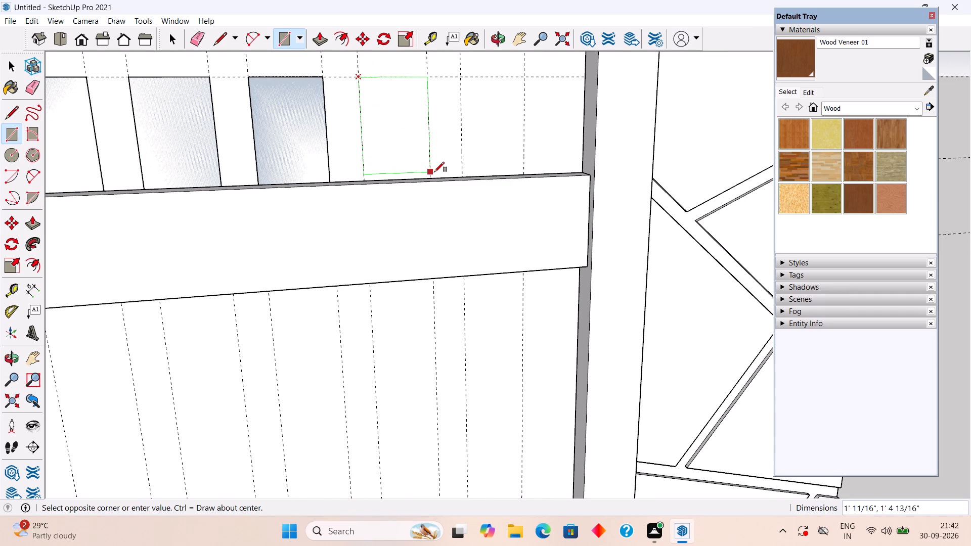
pyautogui.click(431, 176)
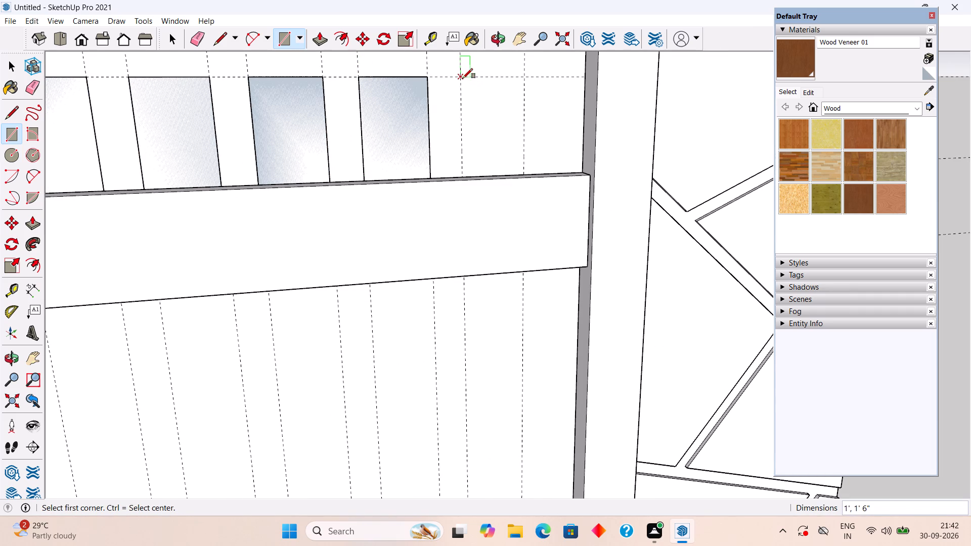
pyautogui.click(463, 78)
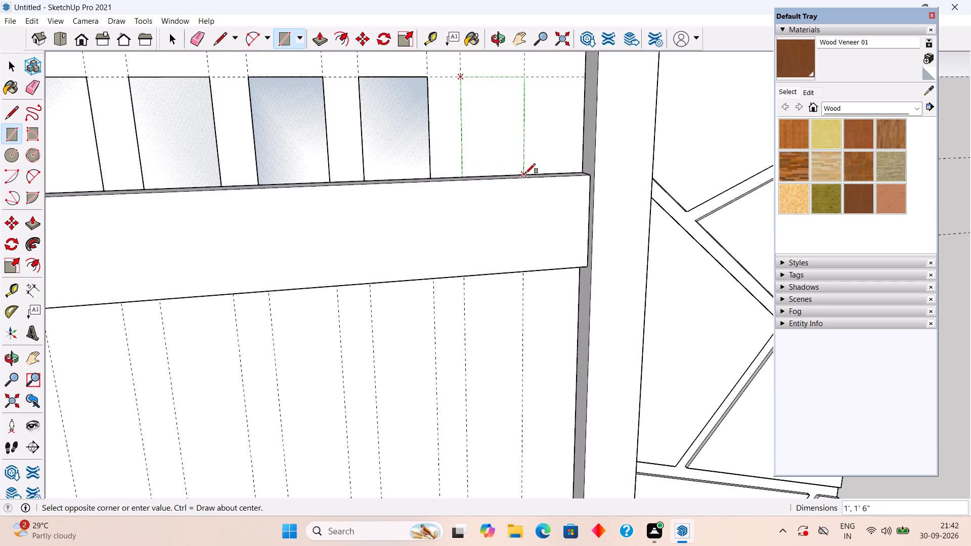
pyautogui.click(525, 173)
pyautogui.press('space')
# Extrude the rectangle farthest from the column outward 8" with Push/Pull.
pyautogui.scroll(-4, 517, 178)
pyautogui.scroll(-3, 437, 168)
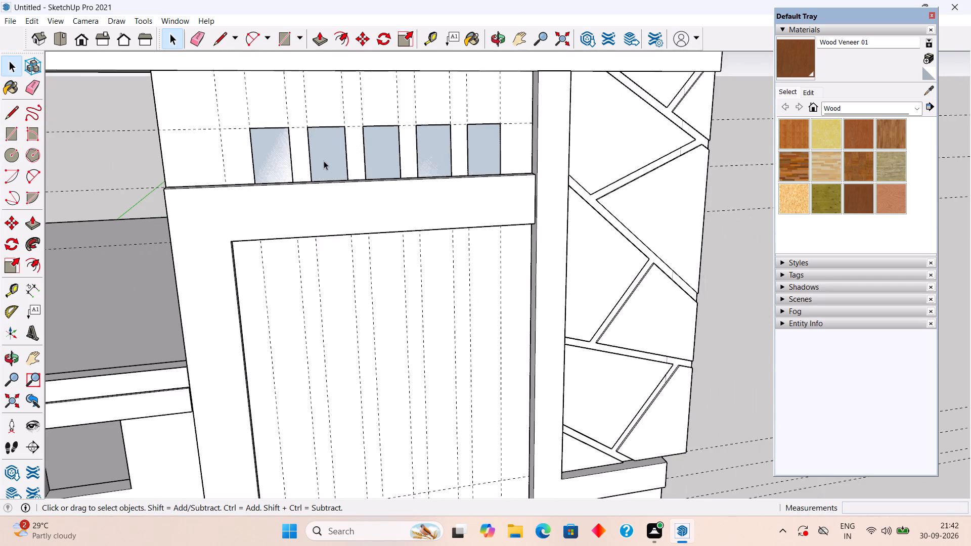
pyautogui.scroll(-4, 324, 161)
pyautogui.moveTo(324, 159); pyautogui.dragTo(470, 244, button='middle')
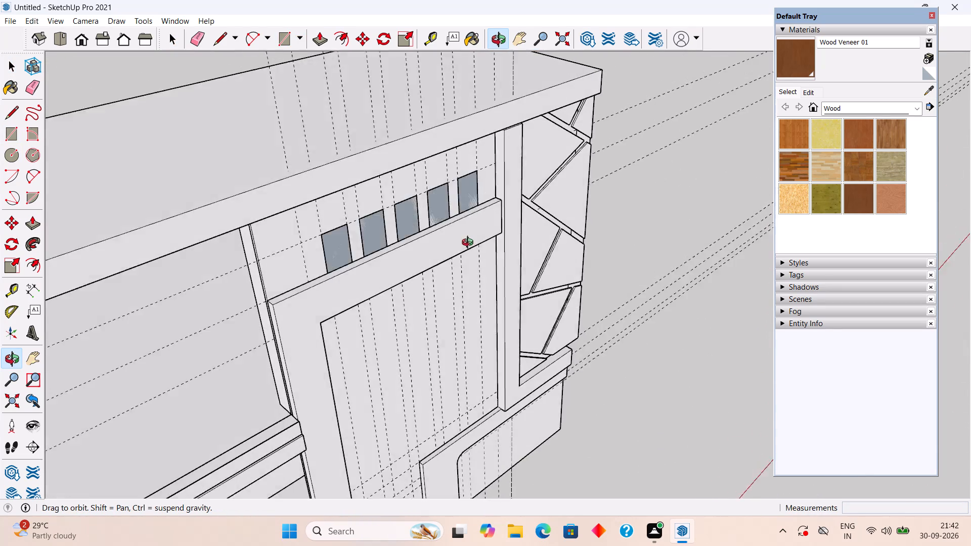
pyautogui.moveTo(470, 244); pyautogui.dragTo(440, 244, button='middle')
pyautogui.scroll(3, 354, 241)
pyautogui.scroll(3, 289, 244)
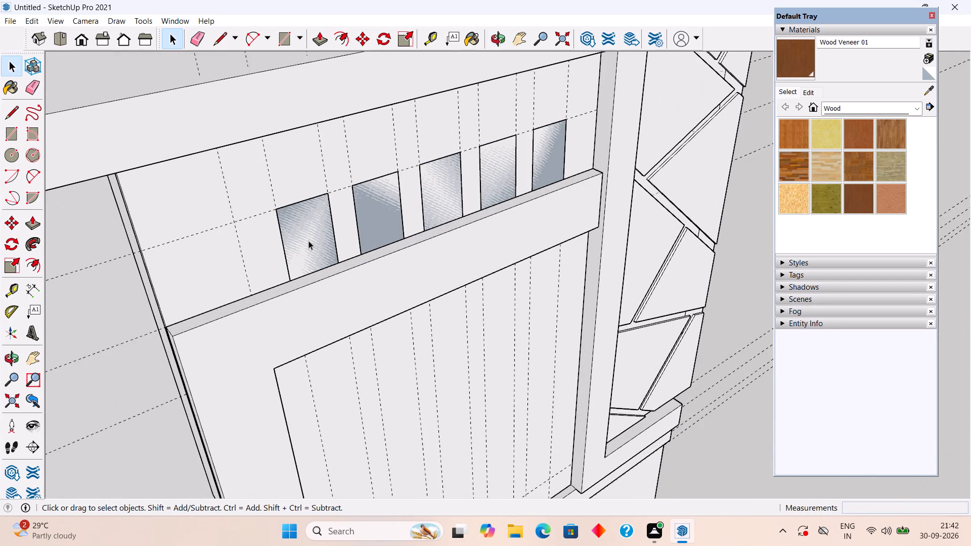
pyautogui.click(312, 239)
pyautogui.press('p')
pyautogui.click(312, 239)
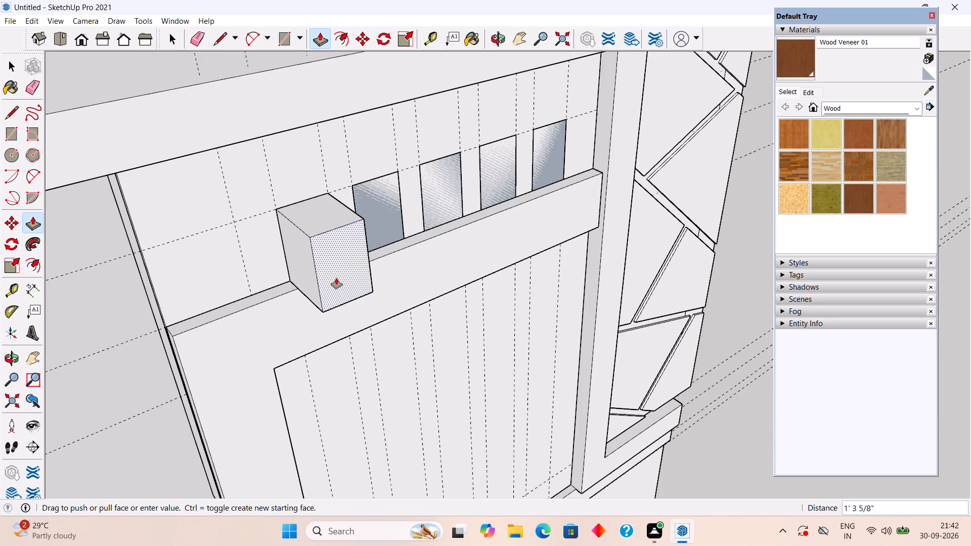
pyautogui.write('8"')
pyautogui.press('Return')
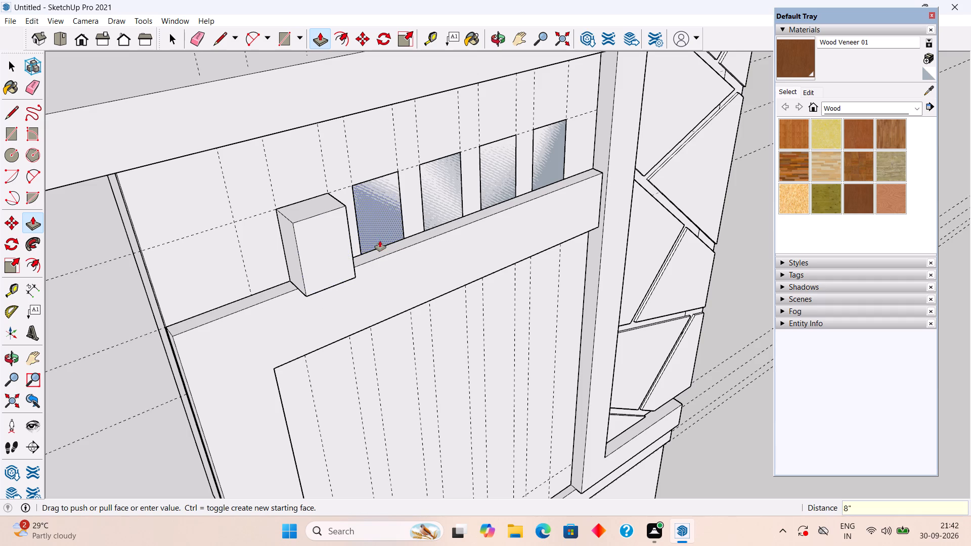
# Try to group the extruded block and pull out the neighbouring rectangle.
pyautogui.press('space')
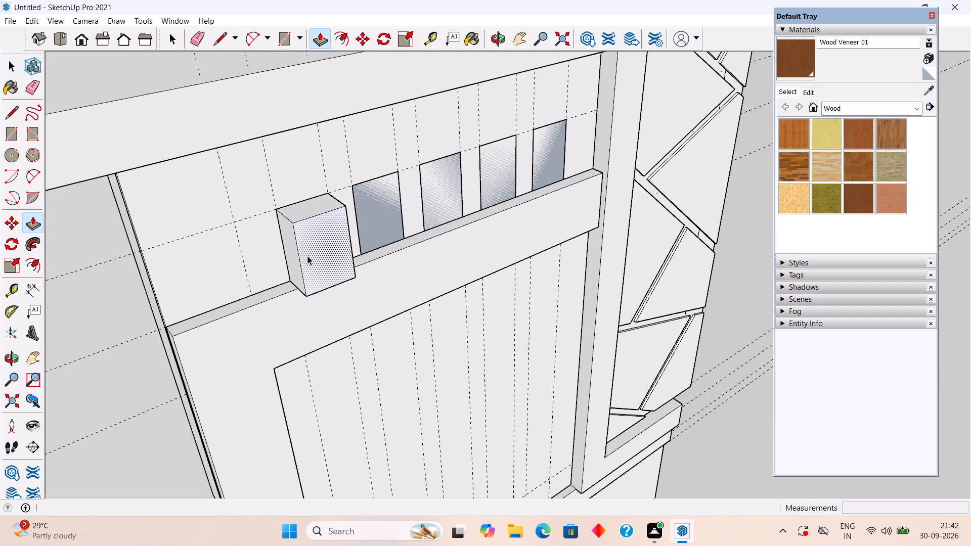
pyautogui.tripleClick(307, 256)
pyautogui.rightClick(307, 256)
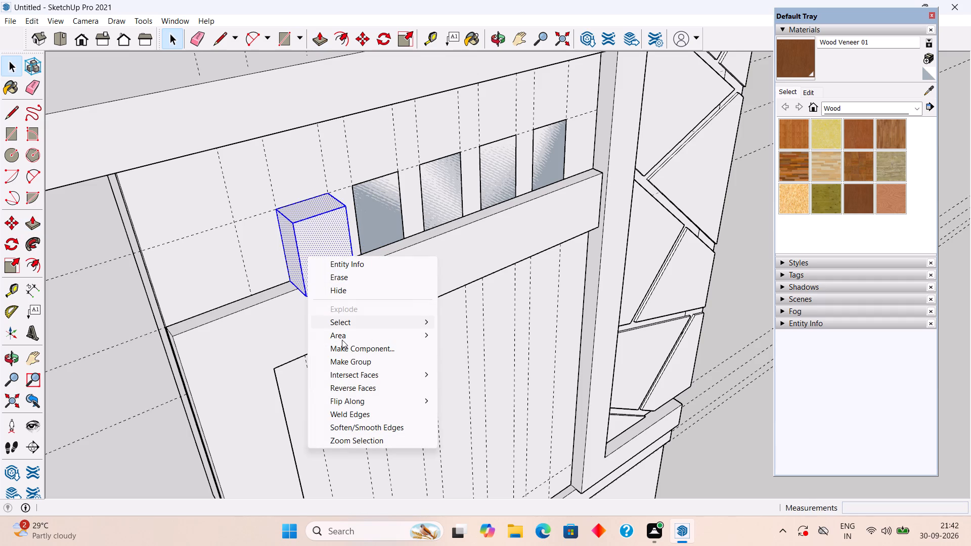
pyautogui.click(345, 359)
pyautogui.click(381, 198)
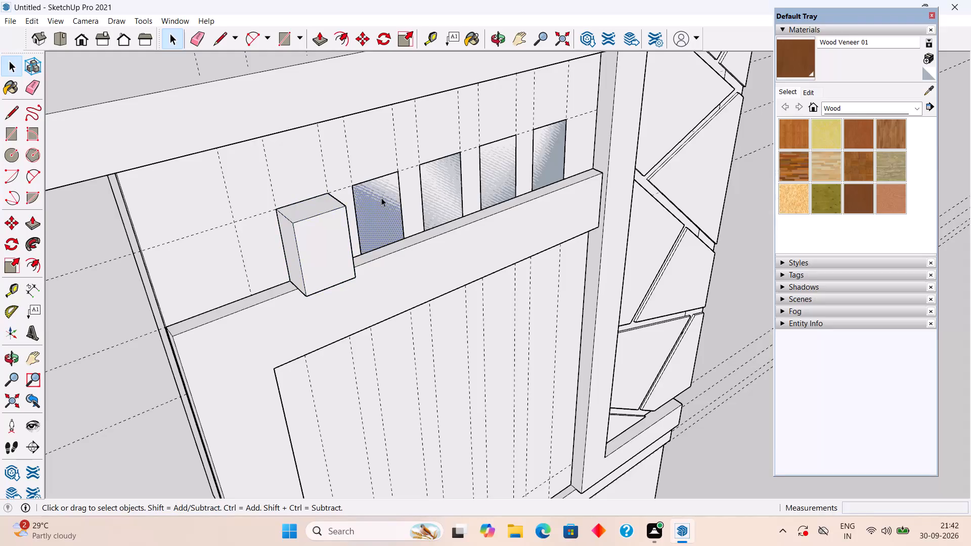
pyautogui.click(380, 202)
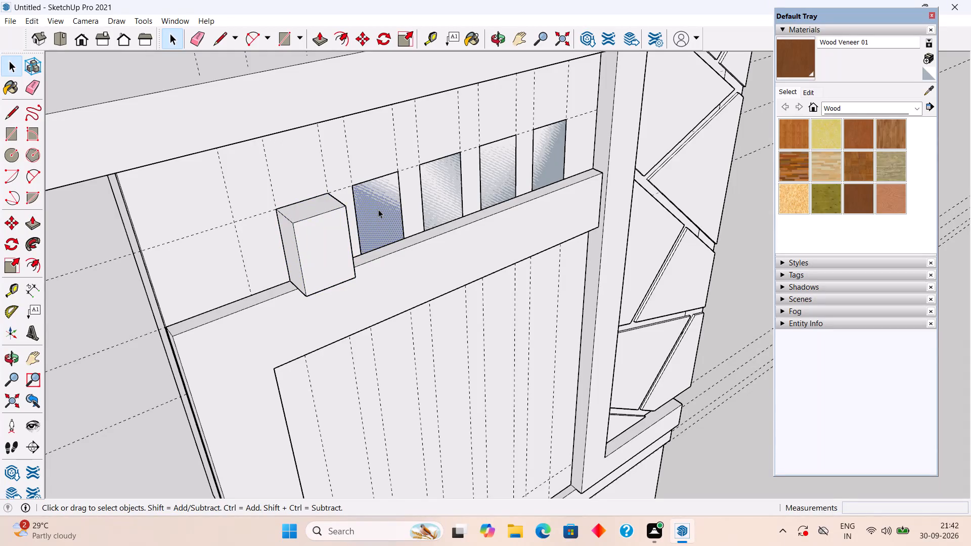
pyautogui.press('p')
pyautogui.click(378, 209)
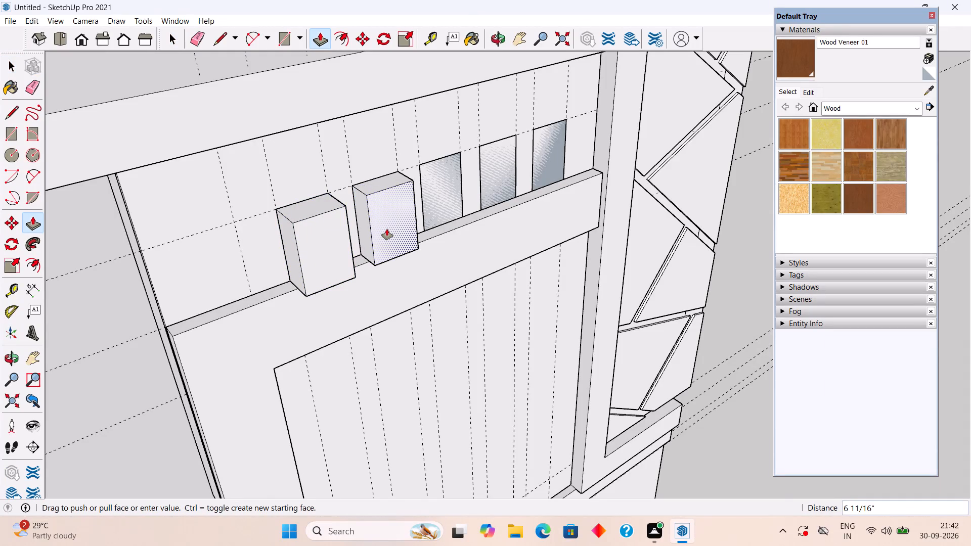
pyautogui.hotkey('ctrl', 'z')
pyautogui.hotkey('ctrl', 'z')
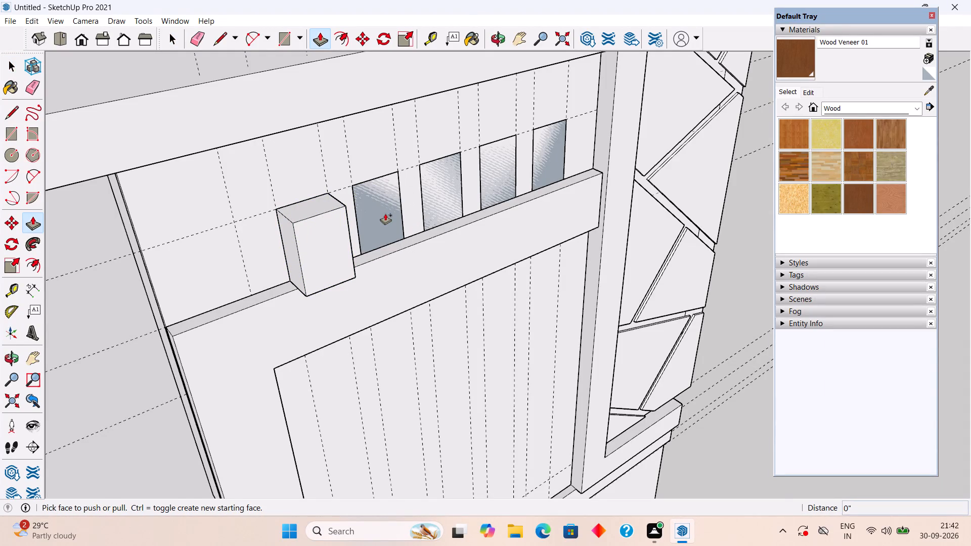
# Set the first block's Push/Pull depth to 8" and extrude the other four rectangles in the row by the same distance.
pyautogui.click(318, 232)
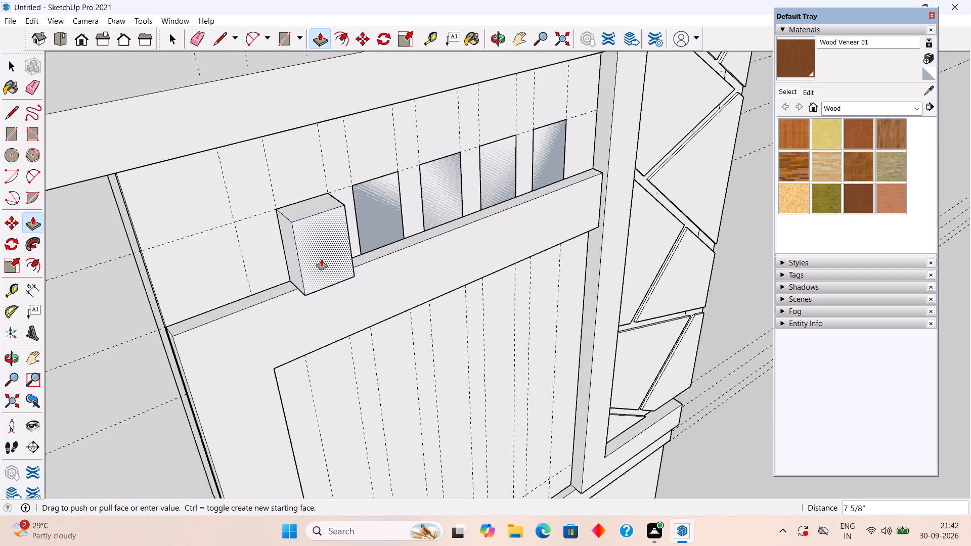
pyautogui.write('8"')
pyautogui.hotkey('shift', 'Return')
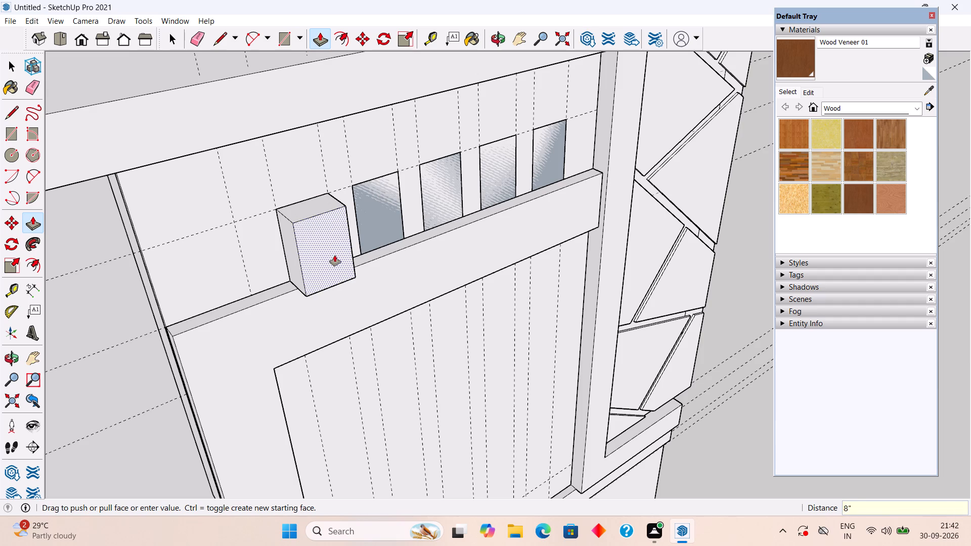
pyautogui.doubleClick(375, 224)
pyautogui.doubleClick(445, 194)
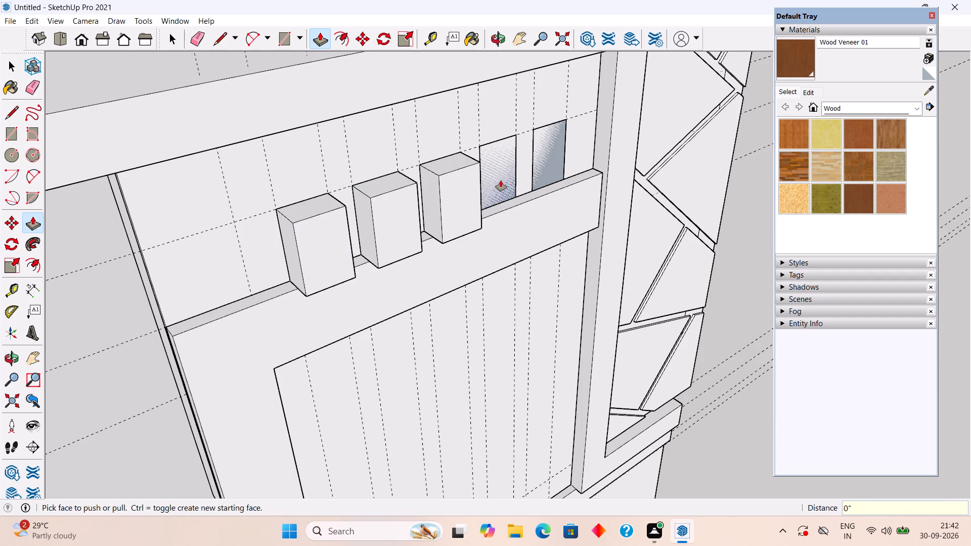
pyautogui.doubleClick(501, 180)
pyautogui.doubleClick(552, 161)
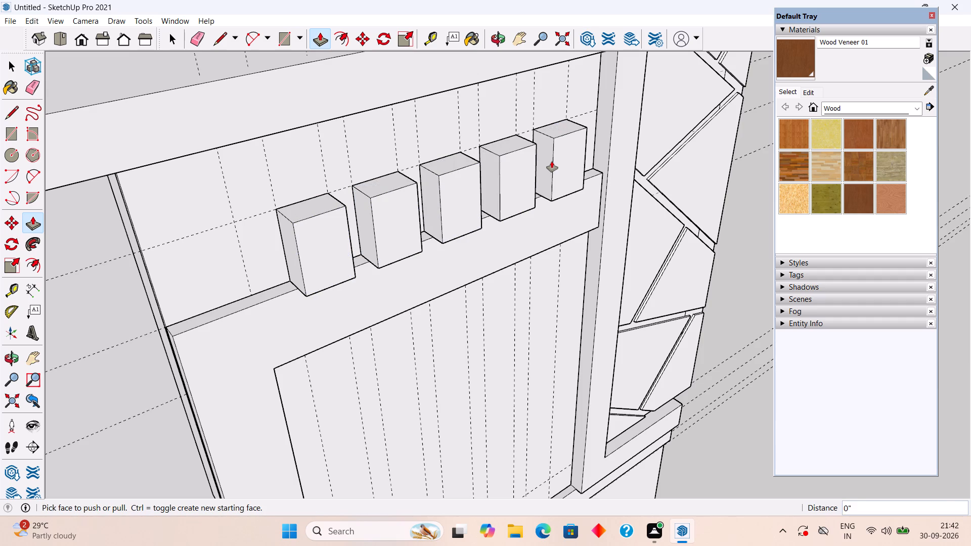
# Select all five extruded blocks above the L-shaped band and make them one group.
pyautogui.press('space')
pyautogui.doubleClick(547, 163)
pyautogui.tripleClick(547, 163)
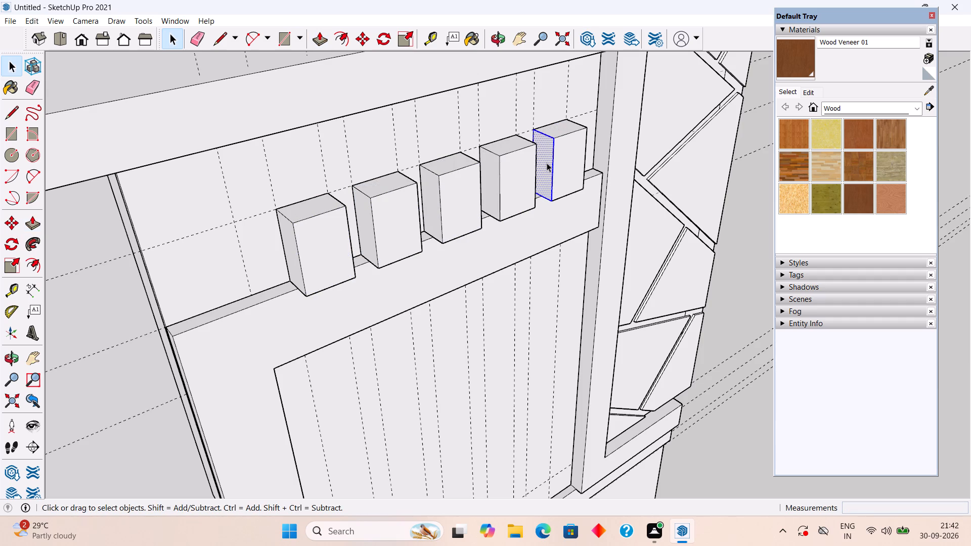
pyautogui.click(547, 163)
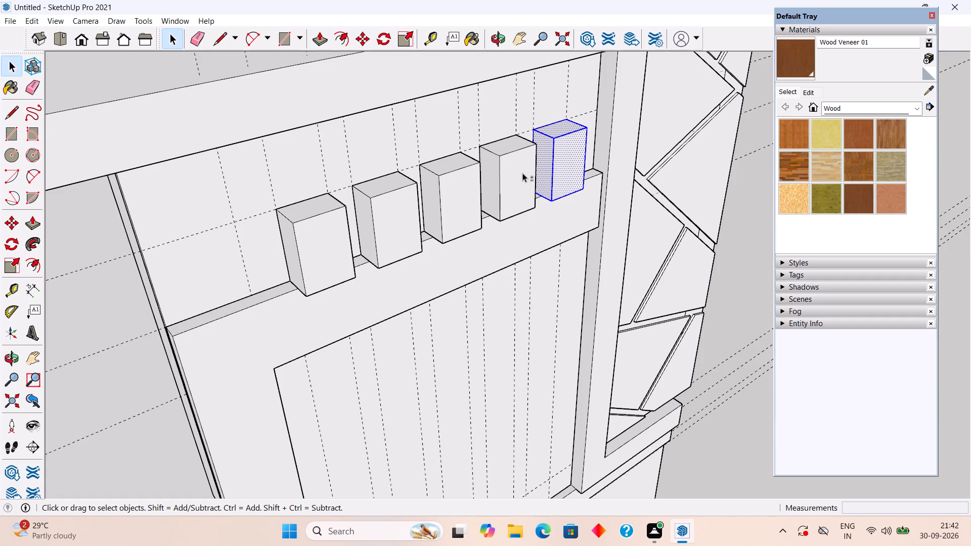
pyautogui.keyDown('shift'); pyautogui.tripleClick(522, 173); pyautogui.keyUp('shift')
pyautogui.keyDown('shift'); pyautogui.tripleClick(465, 199); pyautogui.keyUp('shift')
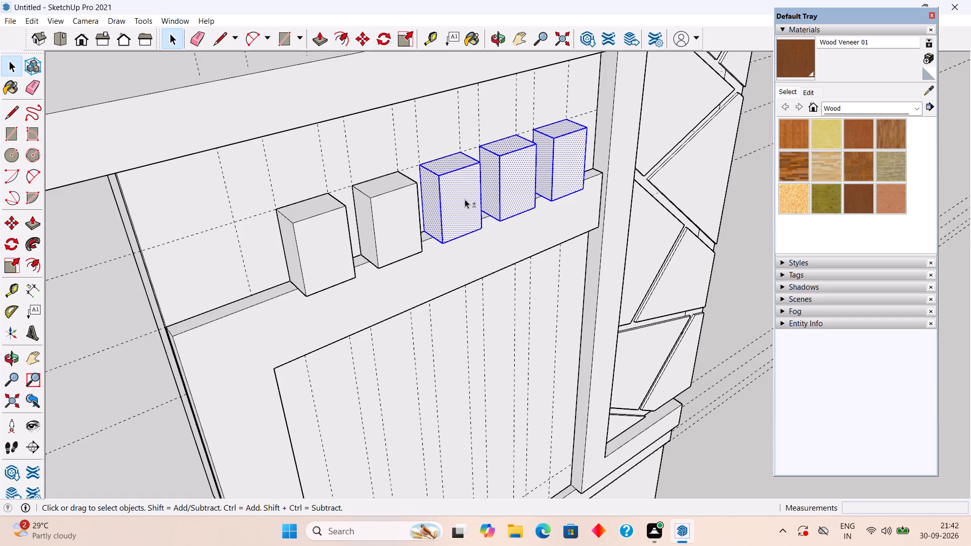
pyautogui.keyDown('shift'); pyautogui.tripleClick(405, 220); pyautogui.keyUp('shift')
pyautogui.keyDown('shift'); pyautogui.tripleClick(338, 234); pyautogui.keyUp('shift')
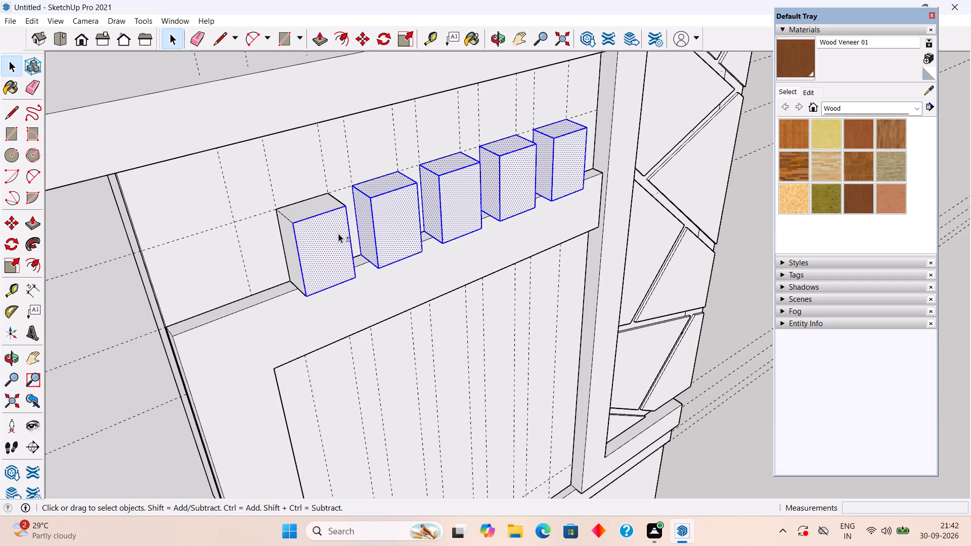
pyautogui.rightClick(338, 234)
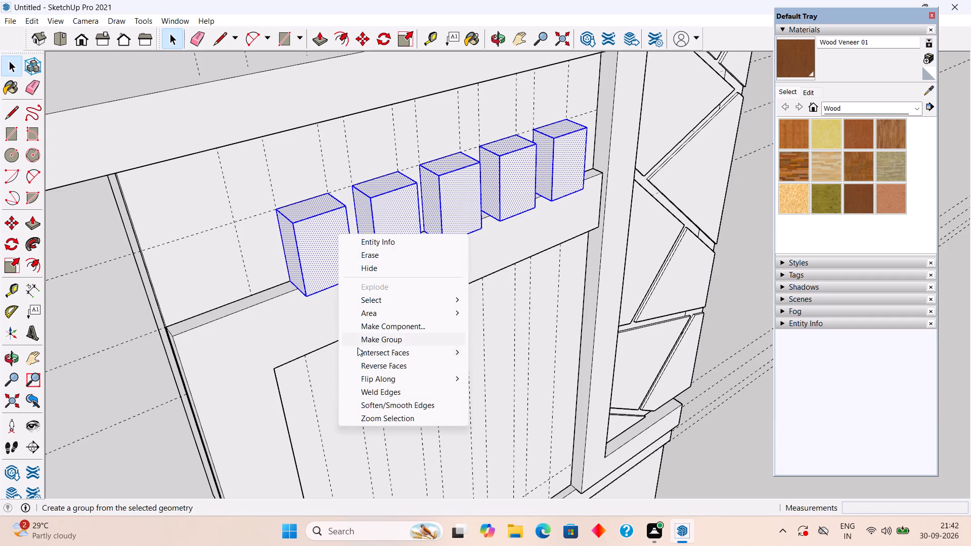
pyautogui.click(376, 338)
# Move the group of blocks straight down about 2 3/4" so it overlaps the front of the L-shaped band.
pyautogui.moveTo(381, 305); pyautogui.dragTo(276, 145, button='middle')
pyautogui.moveTo(272, 121); pyautogui.dragTo(395, 199, button='middle')
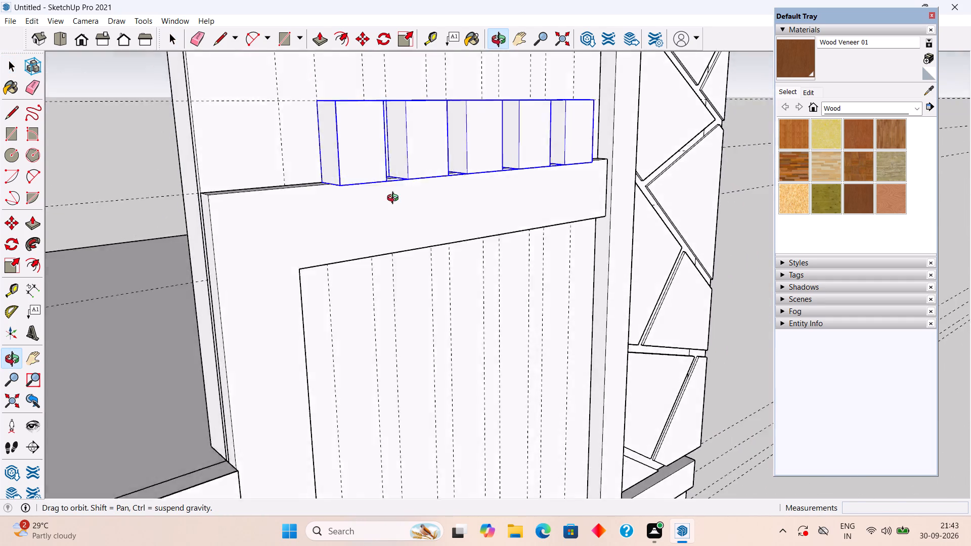
pyautogui.moveTo(395, 199); pyautogui.dragTo(414, 246, button='middle')
pyautogui.moveTo(367, 275); pyautogui.dragTo(434, 266, button='middle')
pyautogui.scroll(2, 410, 293)
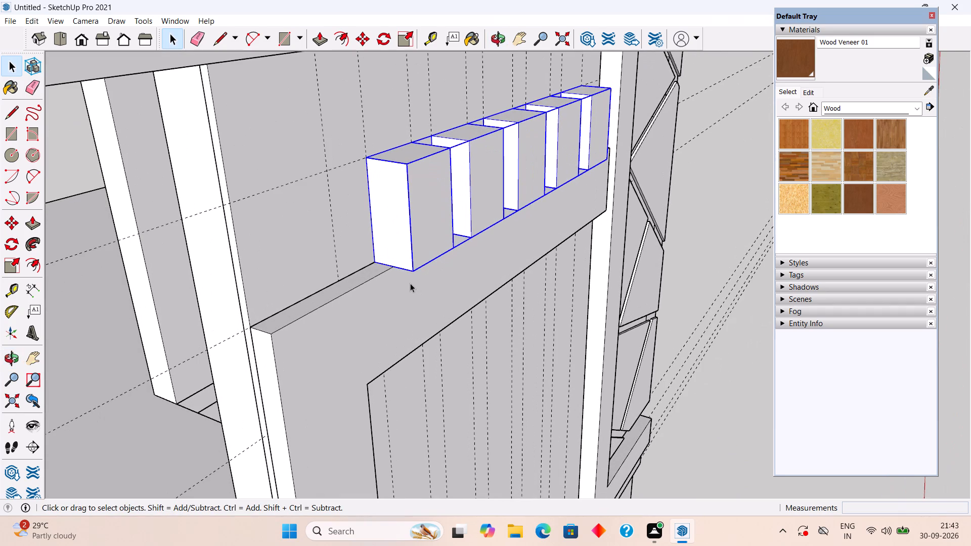
pyautogui.press('m')
pyautogui.click(414, 271)
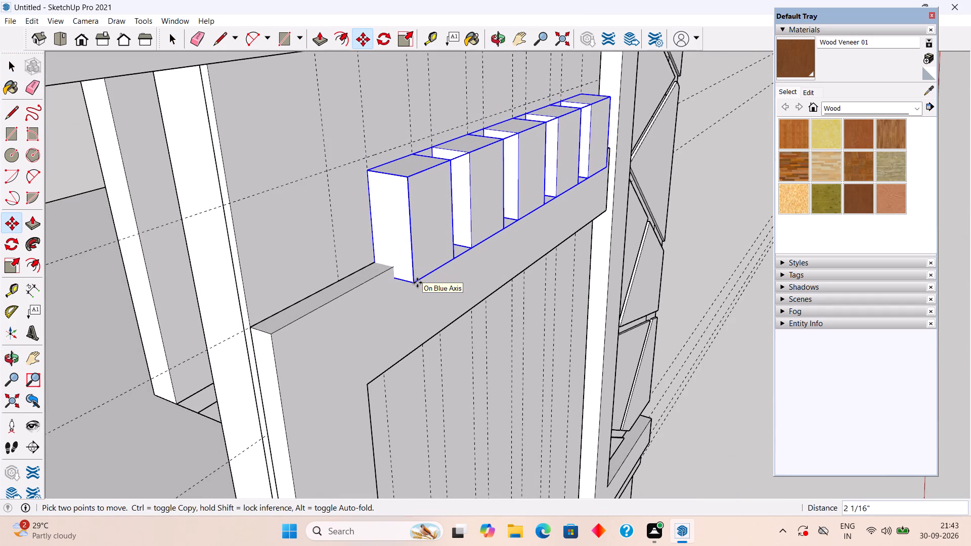
pyautogui.click(419, 286)
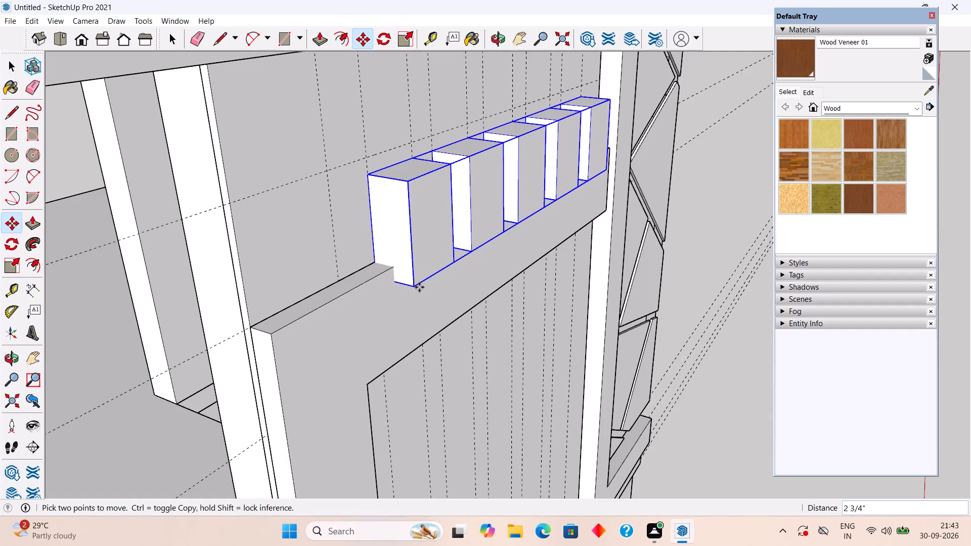
pyautogui.moveTo(419, 287); pyautogui.dragTo(310, 236, button='middle')
pyautogui.scroll(-4, 183, 240)
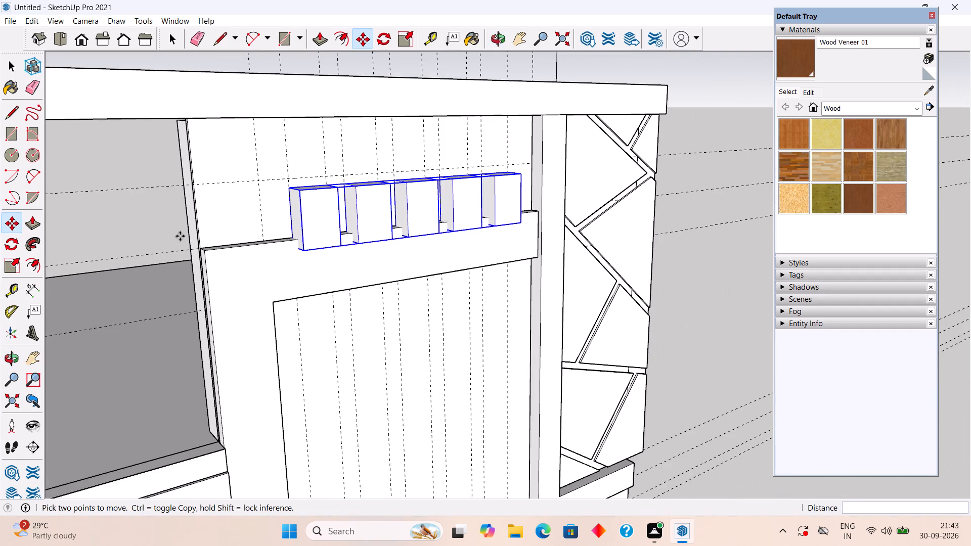
pyautogui.press('space')
pyautogui.click(182, 224)
# Delete all construction guides from the model.
pyautogui.moveTo(321, 224); pyautogui.dragTo(196, 170, button='middle')
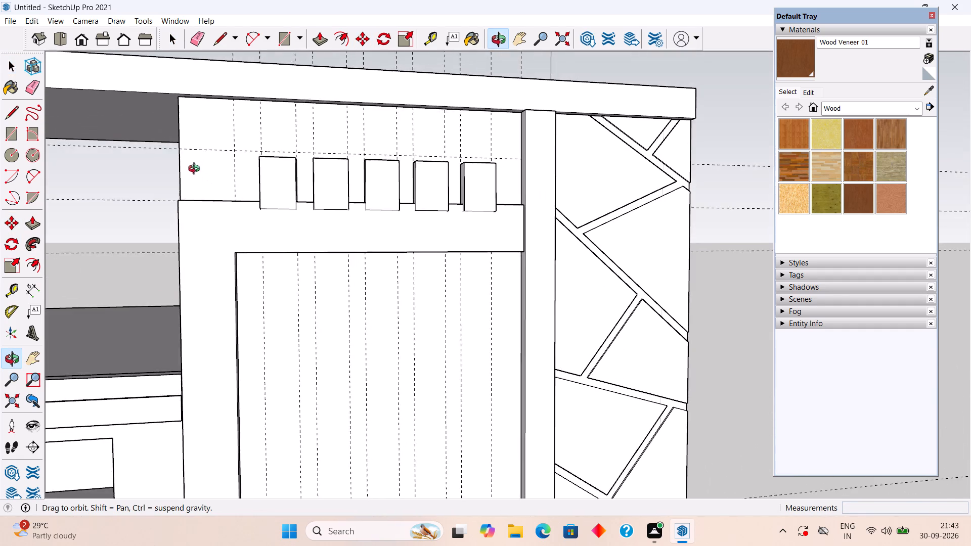
pyautogui.moveTo(196, 170); pyautogui.dragTo(180, 223, button='middle')
pyautogui.scroll(-2, 180, 223)
pyautogui.moveTo(234, 208); pyautogui.dragTo(371, 71, button='middle')
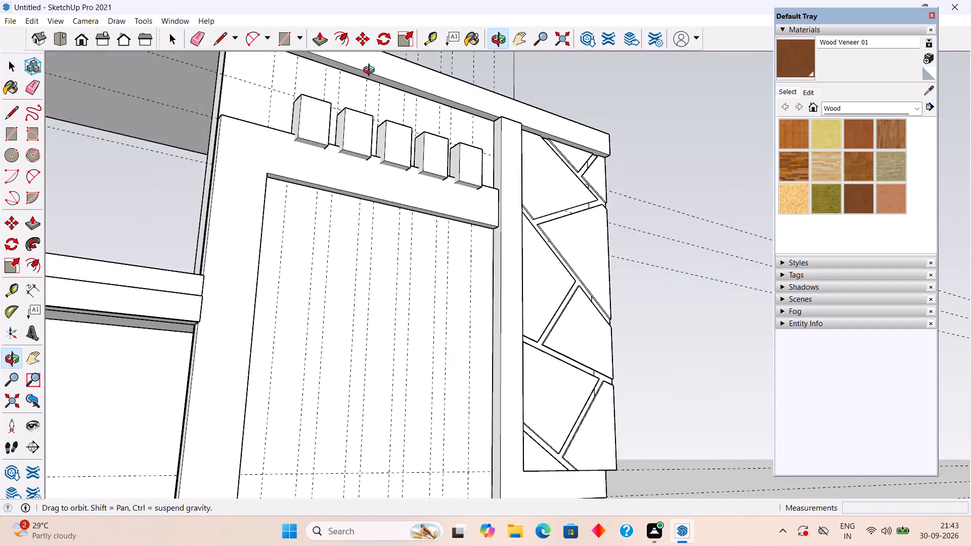
pyautogui.moveTo(371, 71); pyautogui.dragTo(279, 242, button='middle')
pyautogui.scroll(-2, 277, 243)
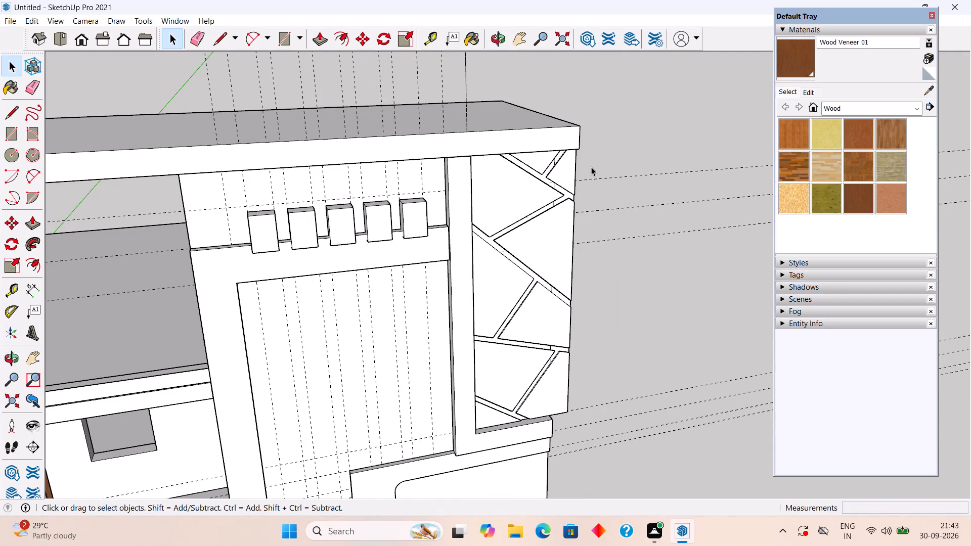
pyautogui.scroll(-3, 591, 167)
pyautogui.moveTo(423, 247); pyautogui.dragTo(350, 175, button='middle')
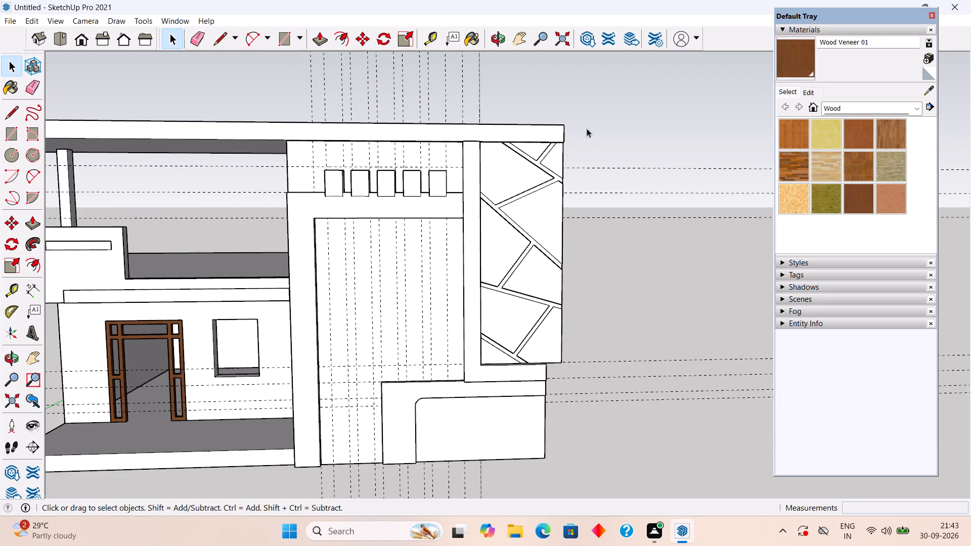
pyautogui.click(29, 18)
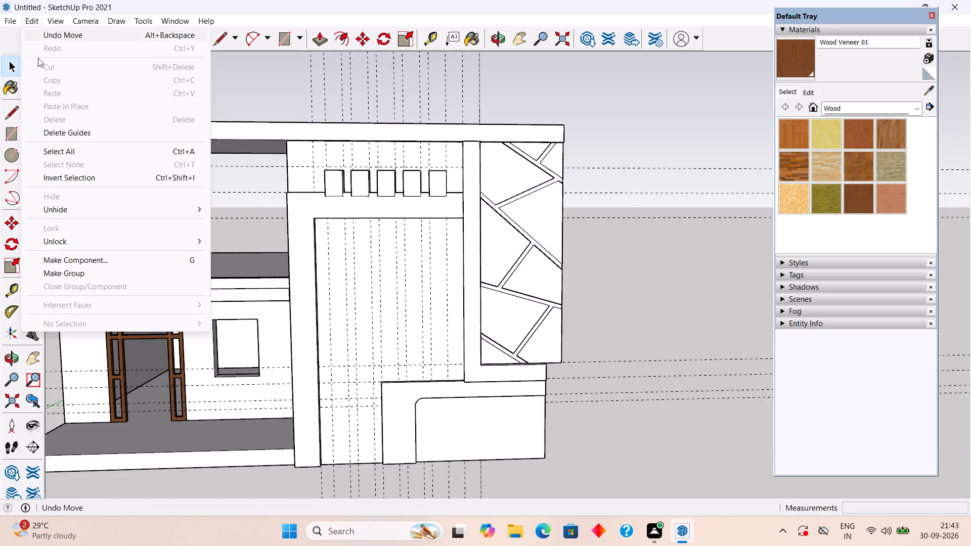
pyautogui.click(62, 135)
pyautogui.click(411, 178)
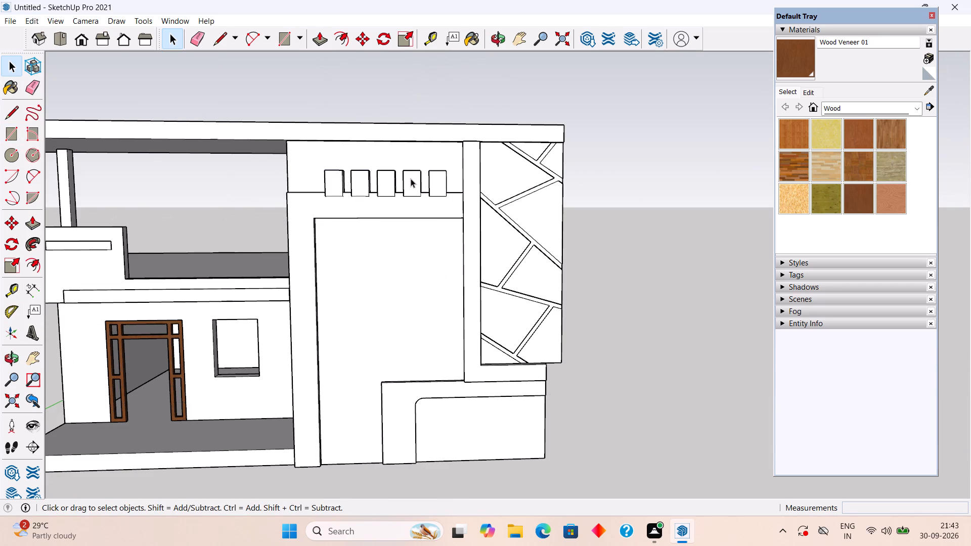
pyautogui.click(575, 82)
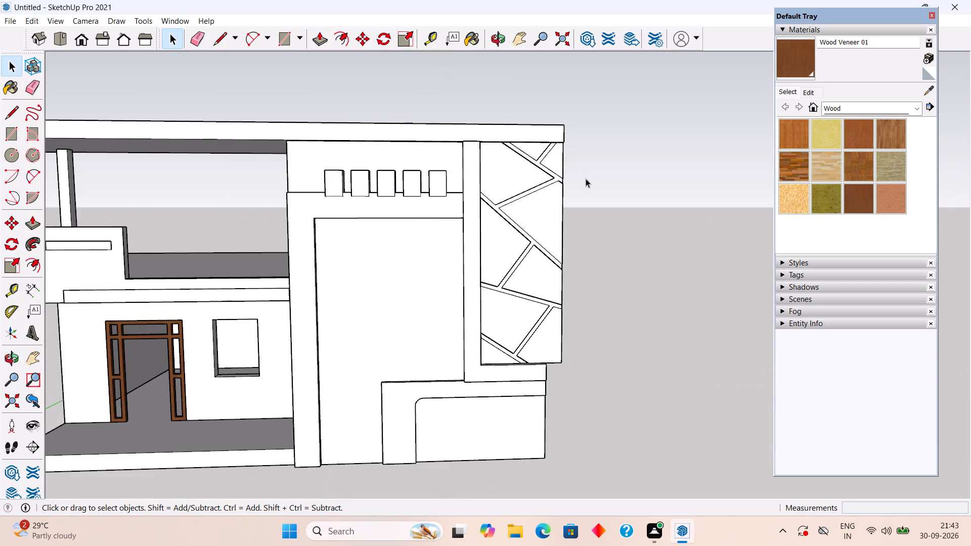
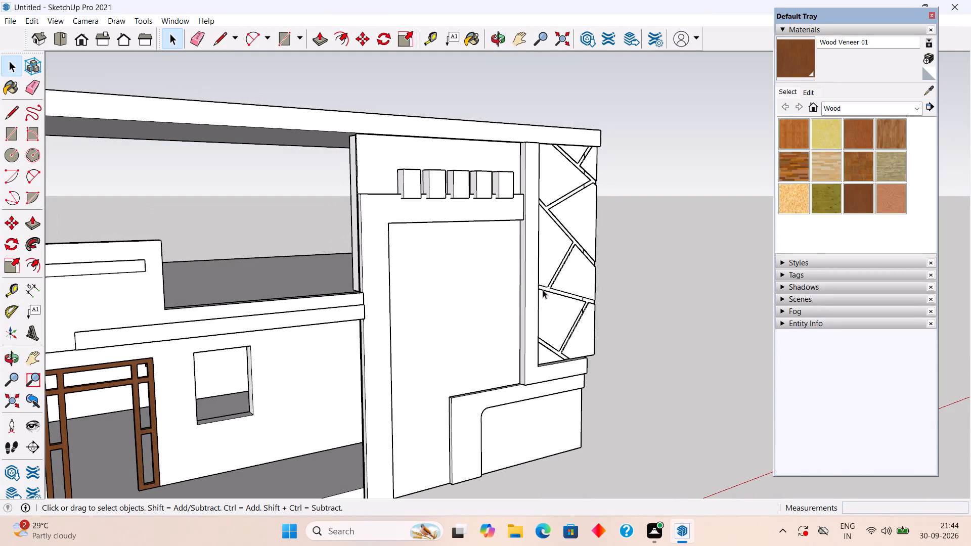
# Place a horizontal guide about 3' 6 1/4" below the recess's top edge, level with the top of the adjoining upper-floor ledge.
pyautogui.moveTo(448, 293); pyautogui.dragTo(289, 257, button='middle')
pyautogui.scroll(2, 410, 263)
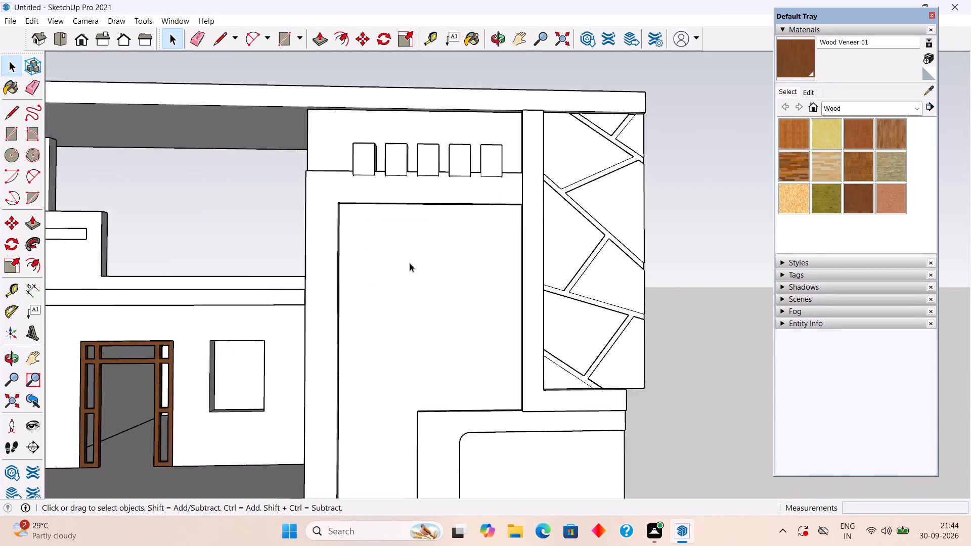
pyautogui.scroll(2, 410, 263)
pyautogui.moveTo(409, 196); pyautogui.dragTo(419, 140, button='middle')
pyautogui.scroll(1, 418, 149)
pyautogui.press('t')
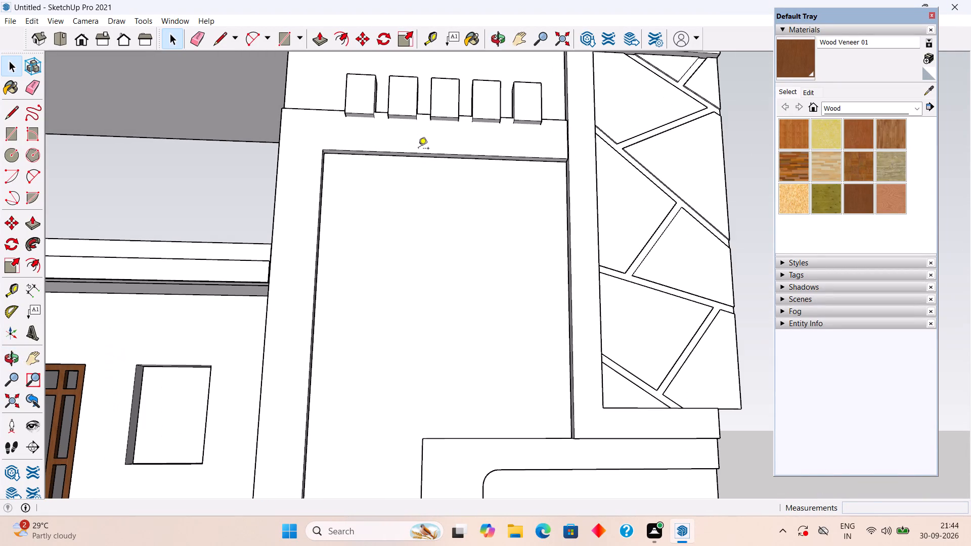
pyautogui.scroll(7, 411, 157)
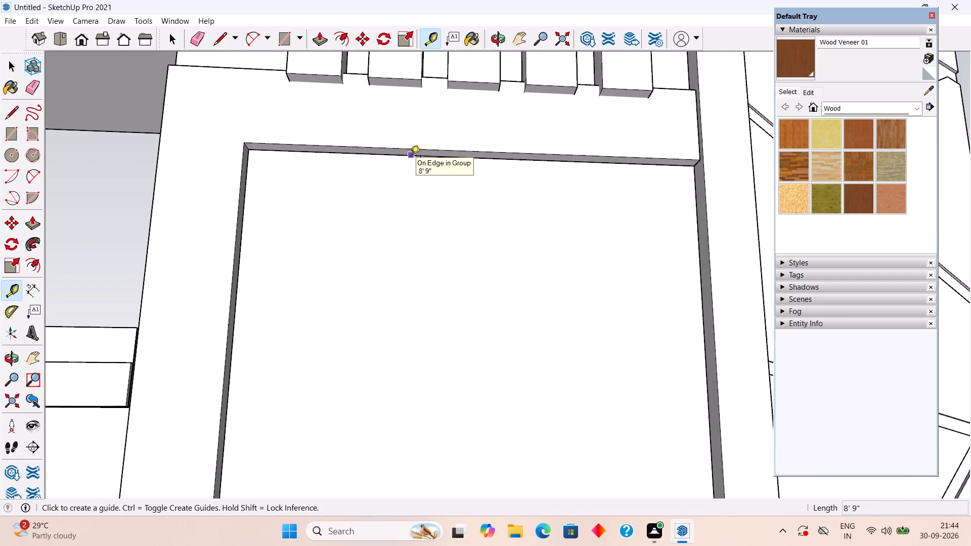
pyautogui.click(412, 159)
pyautogui.scroll(-5, 400, 195)
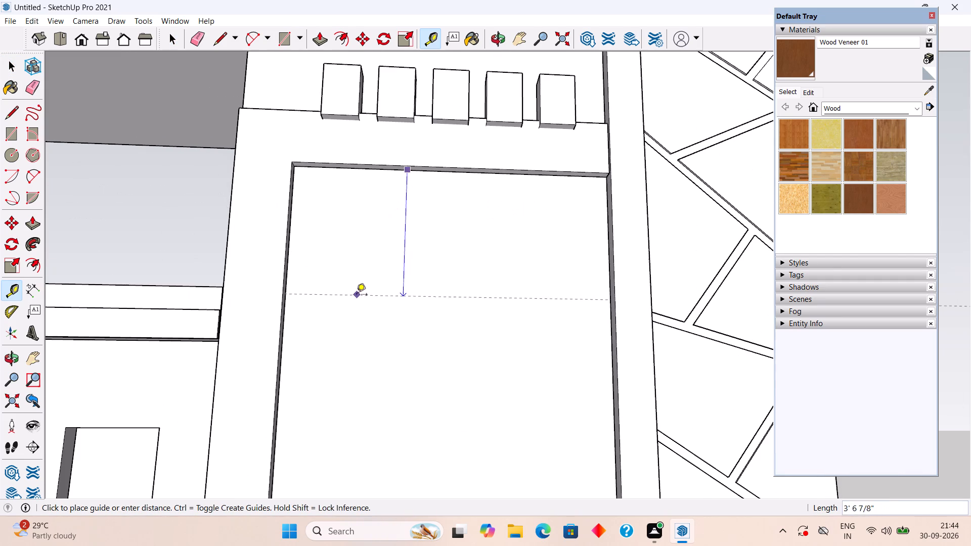
pyautogui.click(227, 287)
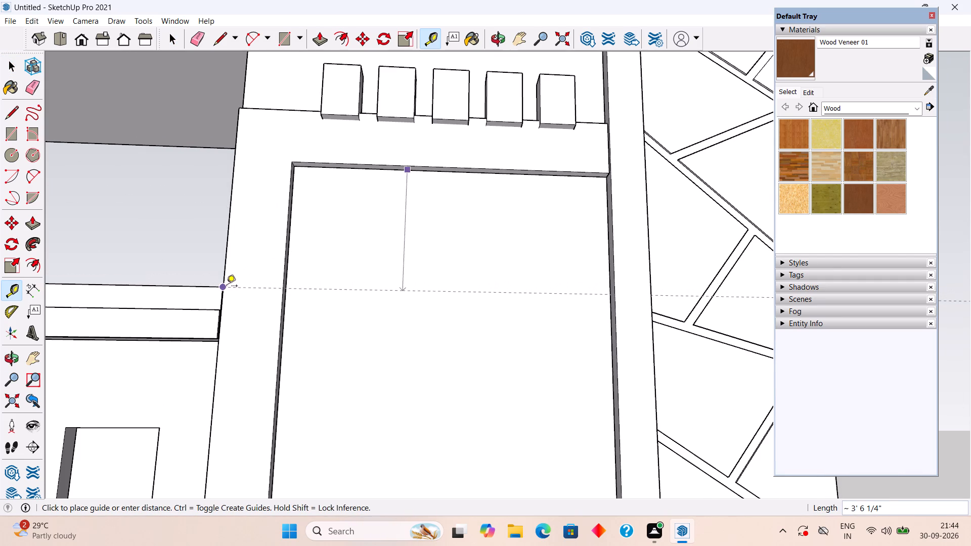
pyautogui.scroll(-6, 322, 309)
pyautogui.moveTo(325, 306); pyautogui.dragTo(325, 407, button='middle')
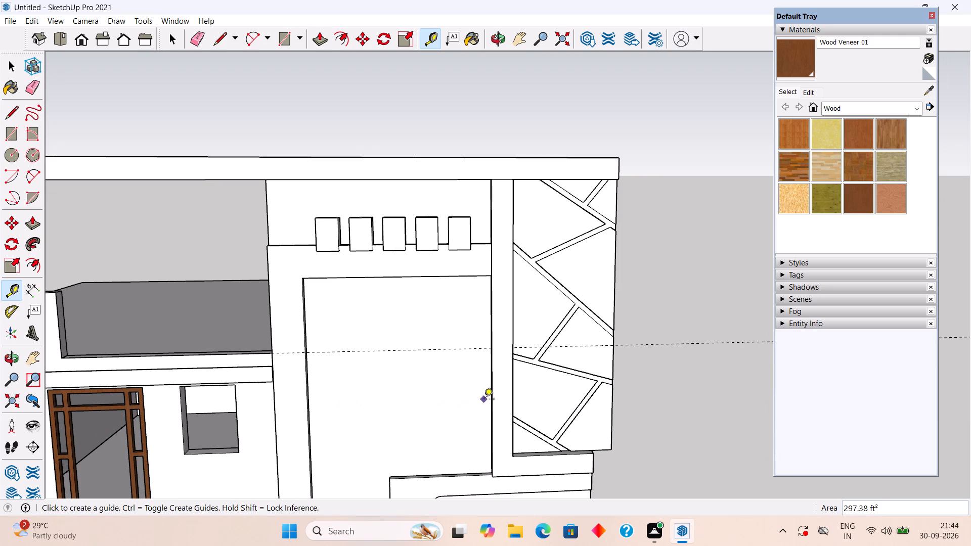
# Place a vertical guide 5' from the recess's side edge nearest the patterned panel, through the upper corner of the lower stepped block.
pyautogui.moveTo(484, 400); pyautogui.dragTo(544, 368, button='middle')
pyautogui.scroll(5, 485, 393)
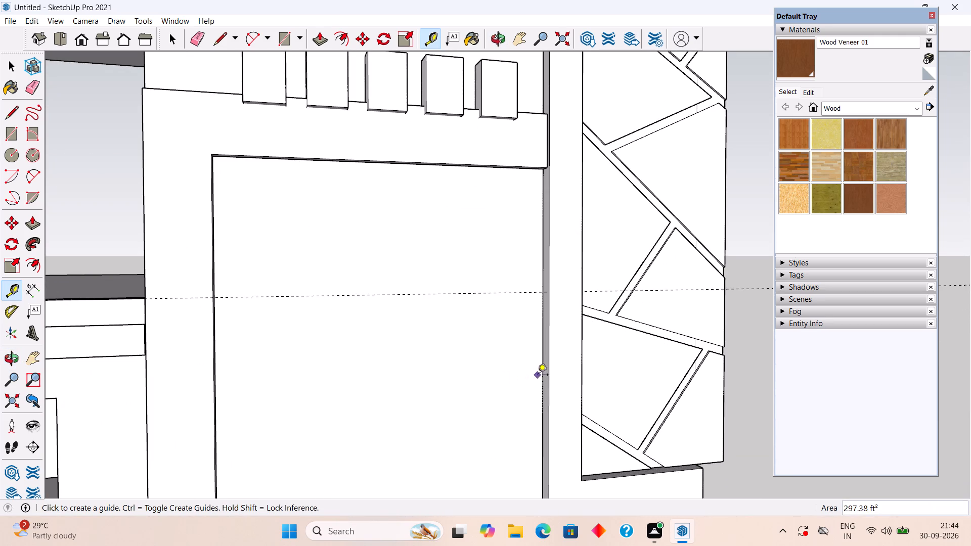
pyautogui.scroll(5, 536, 379)
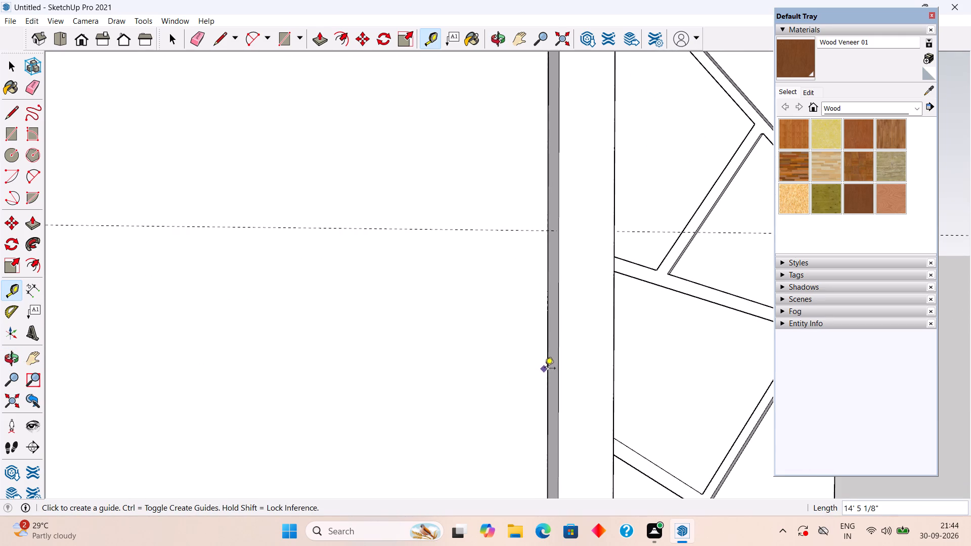
pyautogui.click(545, 369)
pyautogui.scroll(-10, 440, 406)
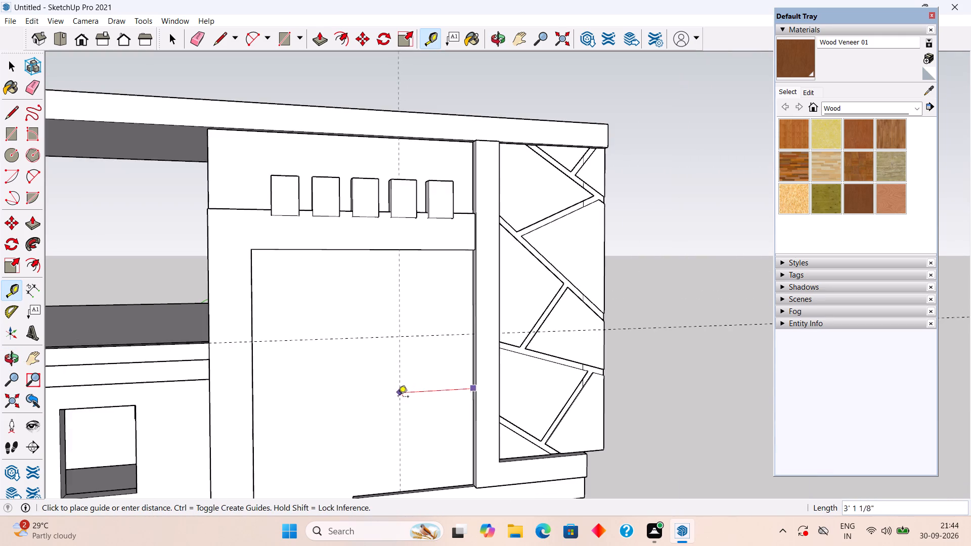
pyautogui.scroll(-3, 398, 397)
pyautogui.click(363, 470)
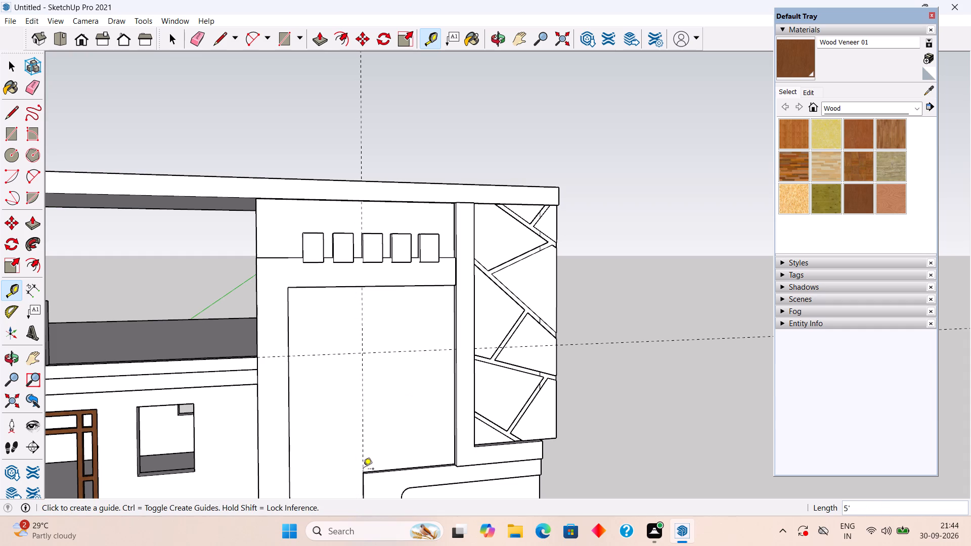
pyautogui.moveTo(369, 448); pyautogui.dragTo(388, 412, button='middle')
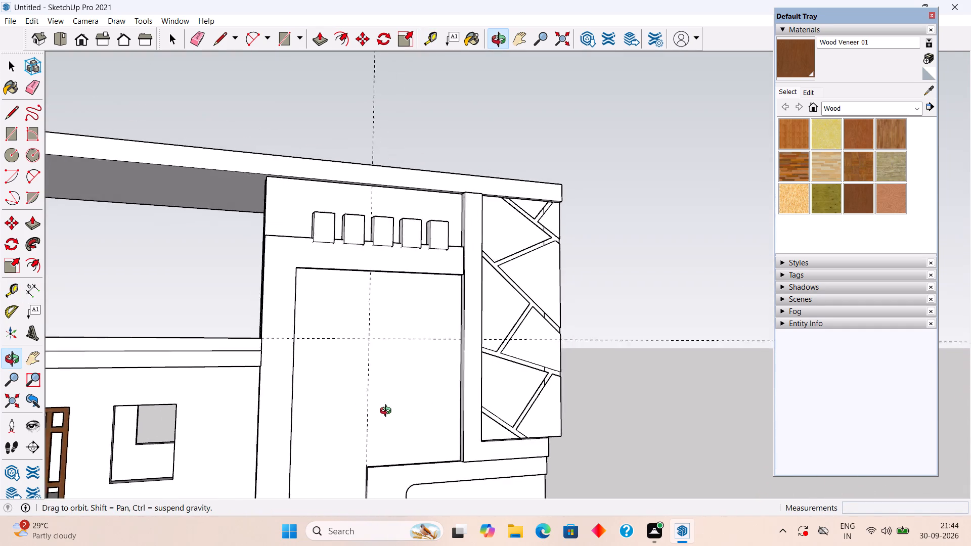
pyautogui.moveTo(388, 412); pyautogui.dragTo(352, 443, button='middle')
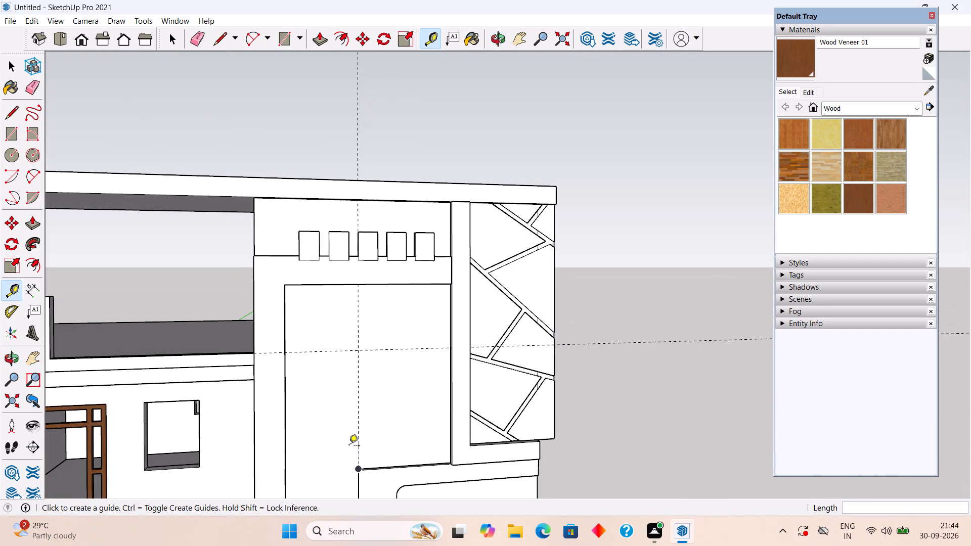
pyautogui.press('space')
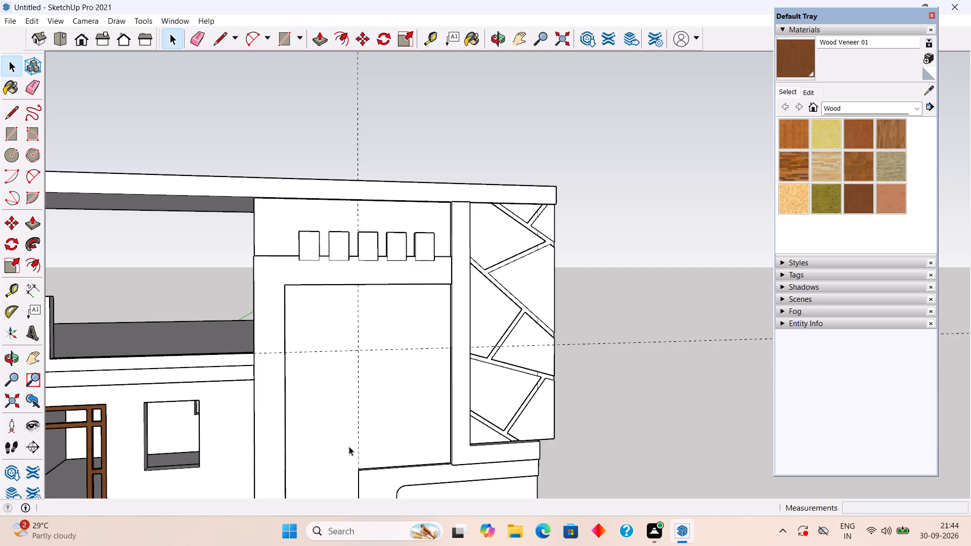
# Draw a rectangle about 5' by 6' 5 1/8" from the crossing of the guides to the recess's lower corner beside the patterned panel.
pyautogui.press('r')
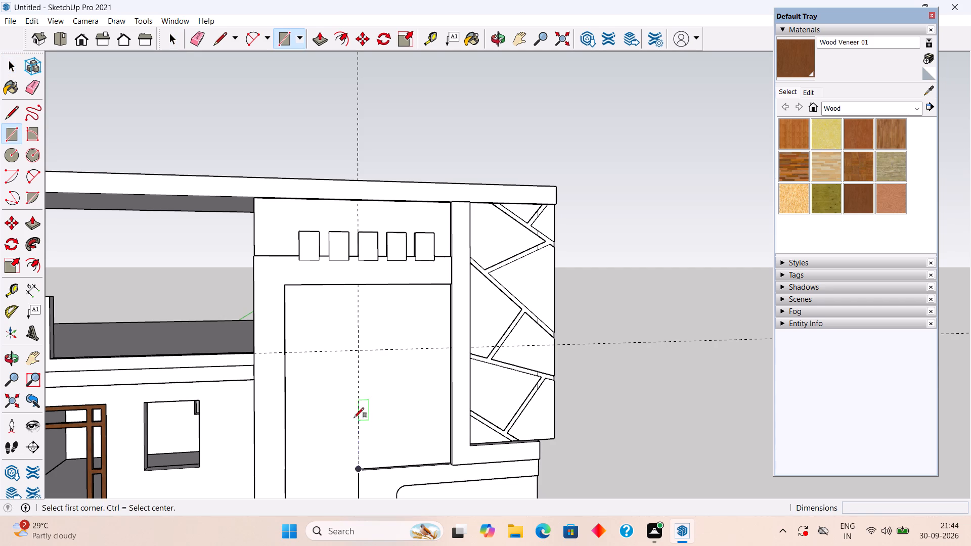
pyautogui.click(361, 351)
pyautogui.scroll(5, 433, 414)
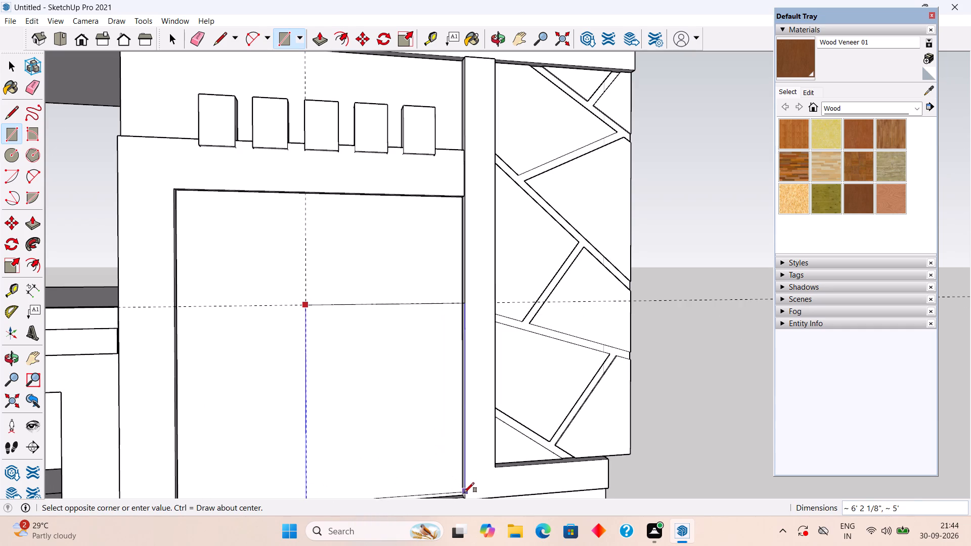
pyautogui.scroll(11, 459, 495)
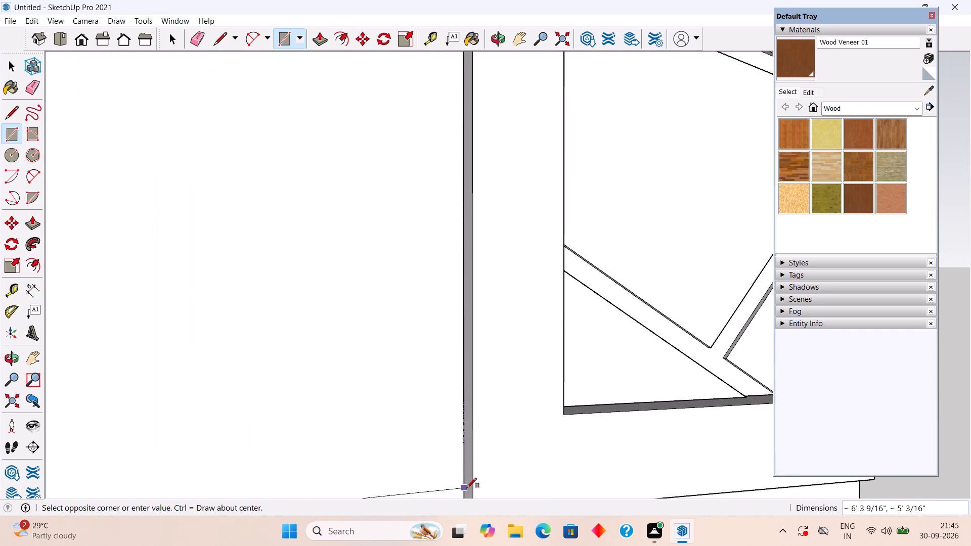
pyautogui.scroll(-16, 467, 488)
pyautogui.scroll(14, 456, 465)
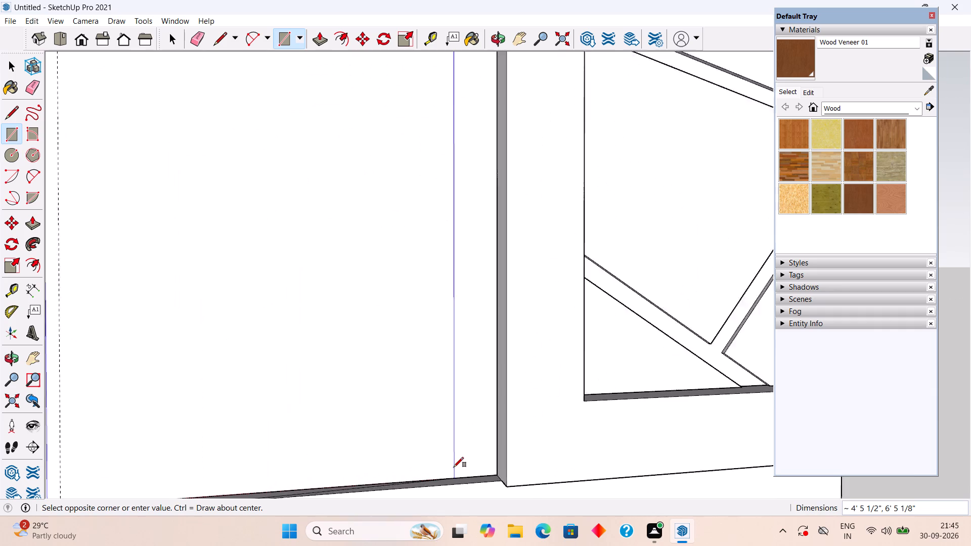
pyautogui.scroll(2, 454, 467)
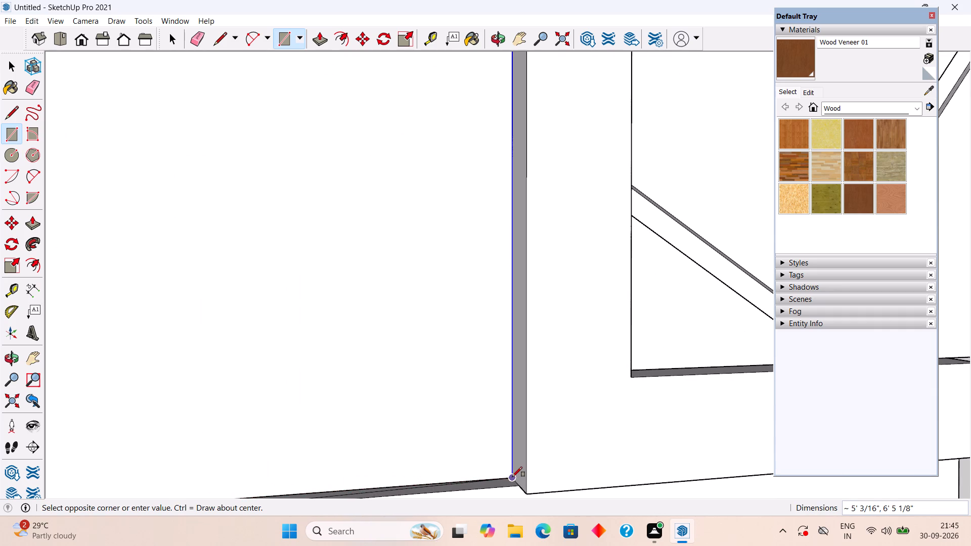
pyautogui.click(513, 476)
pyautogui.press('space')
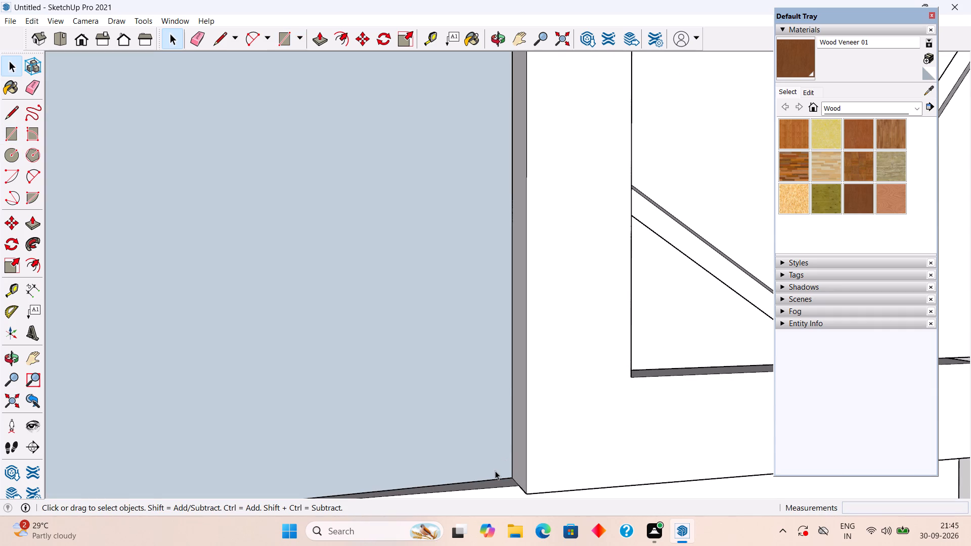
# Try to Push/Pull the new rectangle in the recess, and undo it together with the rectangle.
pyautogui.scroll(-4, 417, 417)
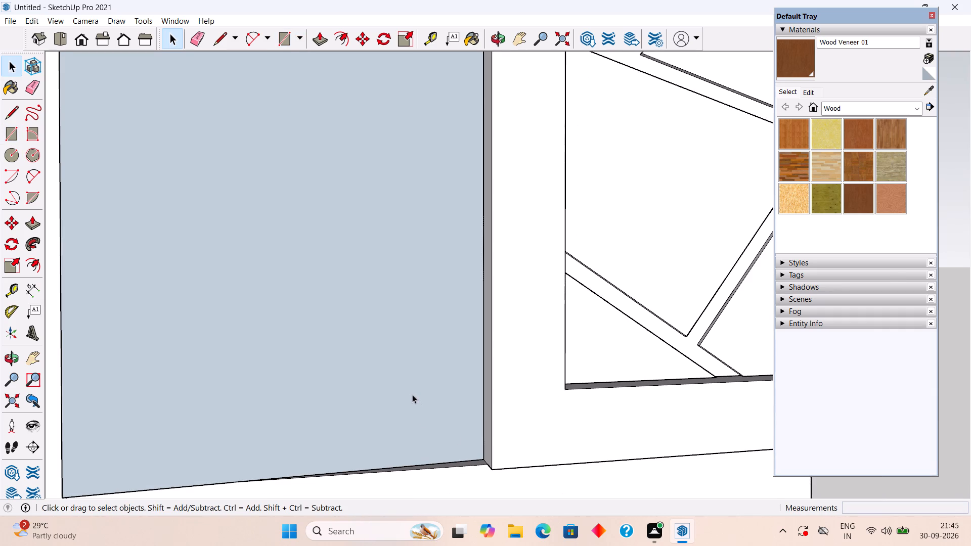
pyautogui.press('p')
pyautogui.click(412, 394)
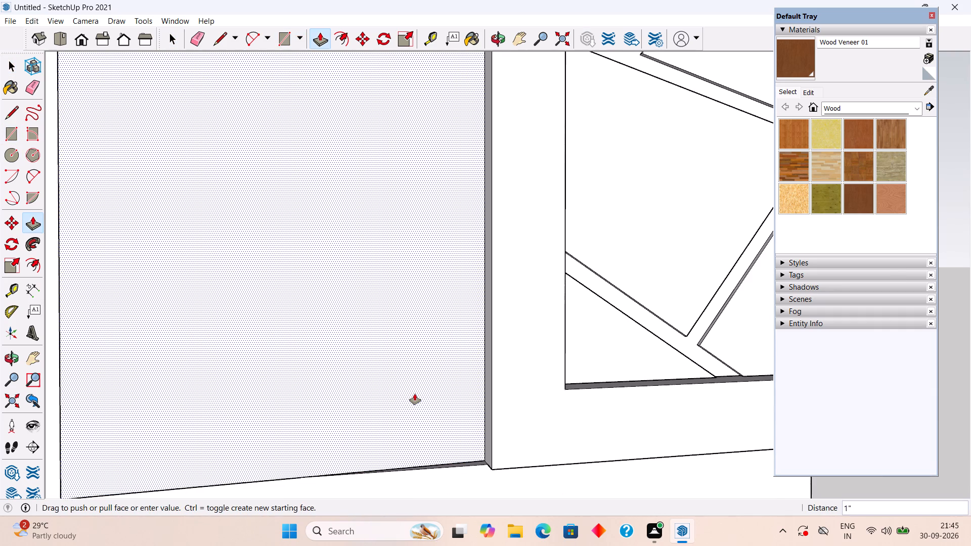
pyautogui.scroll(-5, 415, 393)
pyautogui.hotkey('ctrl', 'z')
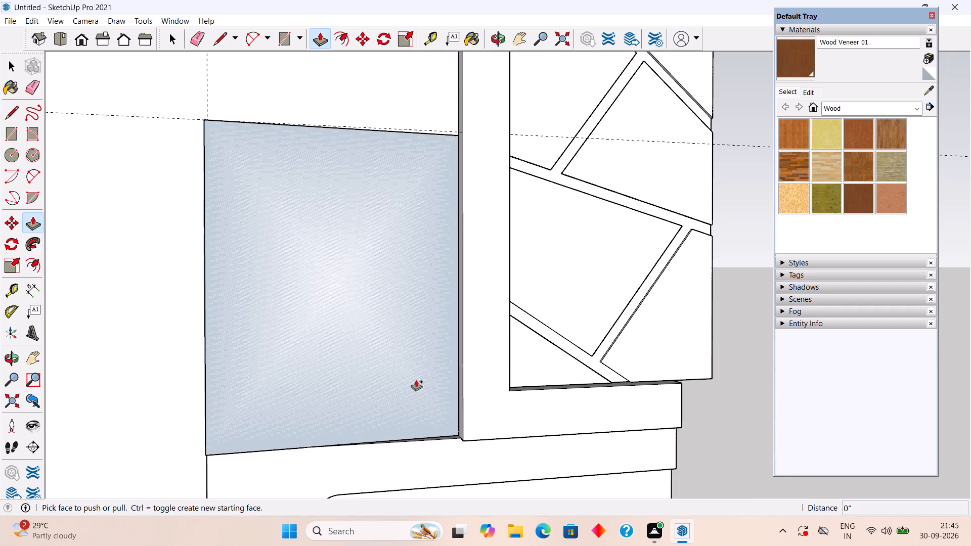
# Move the horizontal guide about 1' 5 7/8" so it meets the vertical guide at the recess.
pyautogui.moveTo(380, 384); pyautogui.dragTo(498, 347, button='middle')
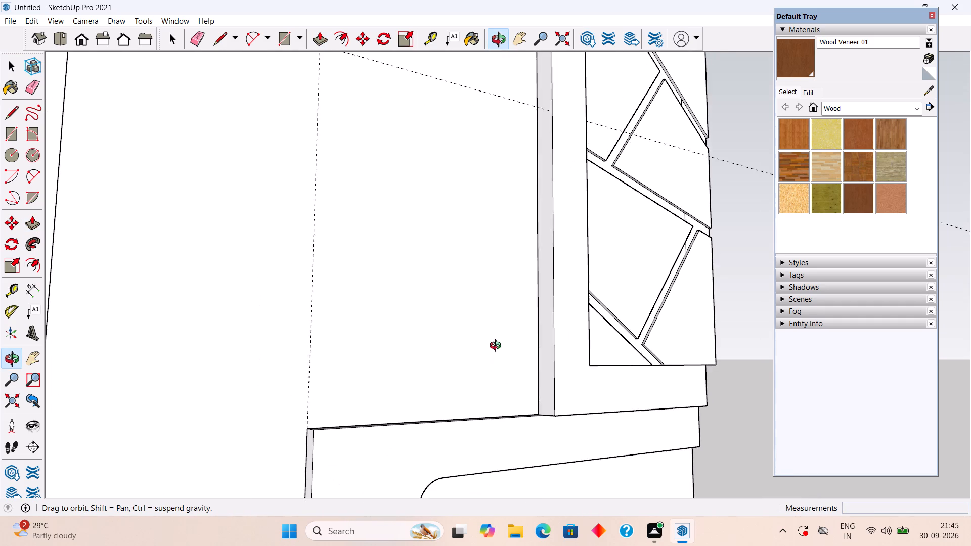
pyautogui.moveTo(498, 347); pyautogui.dragTo(555, 392, button='middle')
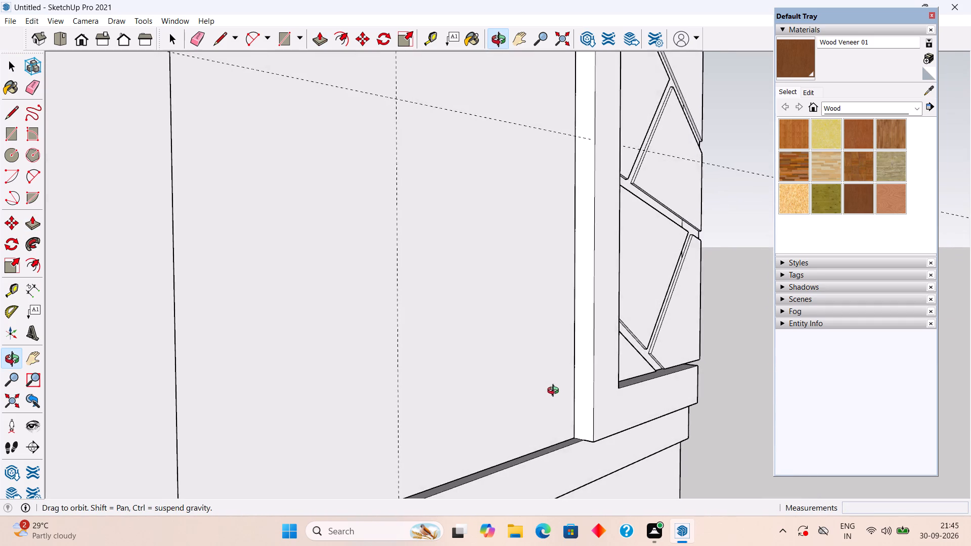
pyautogui.moveTo(555, 392); pyautogui.dragTo(531, 405, button='middle')
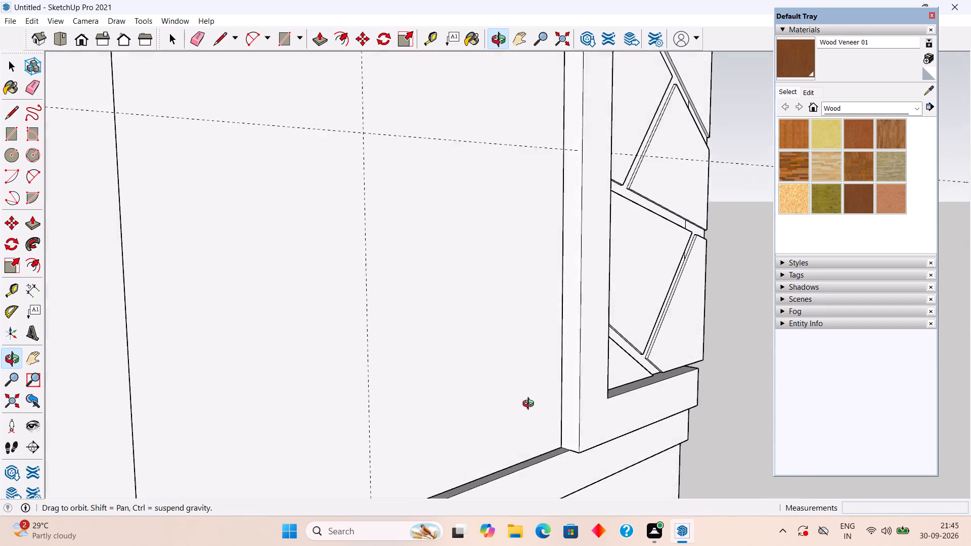
pyautogui.moveTo(531, 405); pyautogui.dragTo(515, 399, button='middle')
pyautogui.moveTo(514, 406); pyautogui.dragTo(566, 412, button='middle')
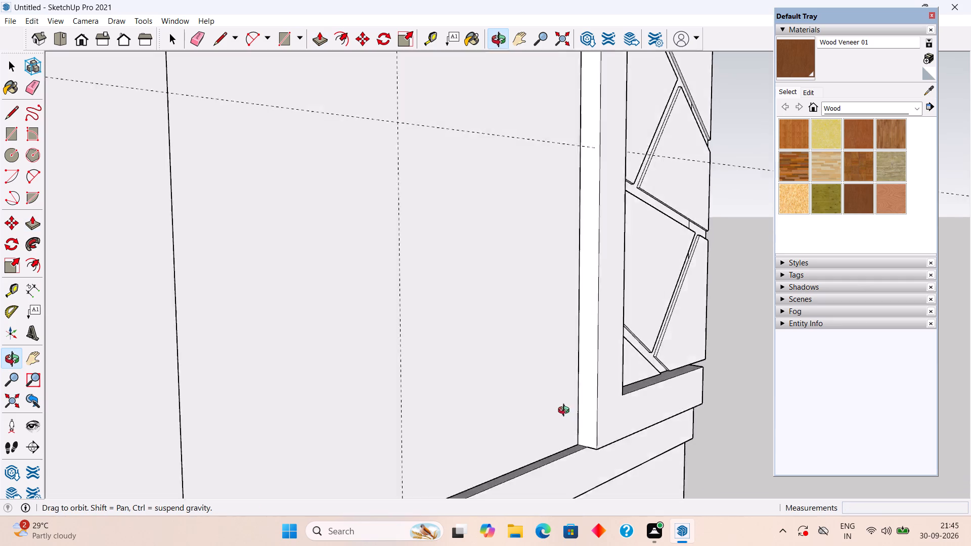
pyautogui.moveTo(566, 412); pyautogui.dragTo(665, 456, button='middle')
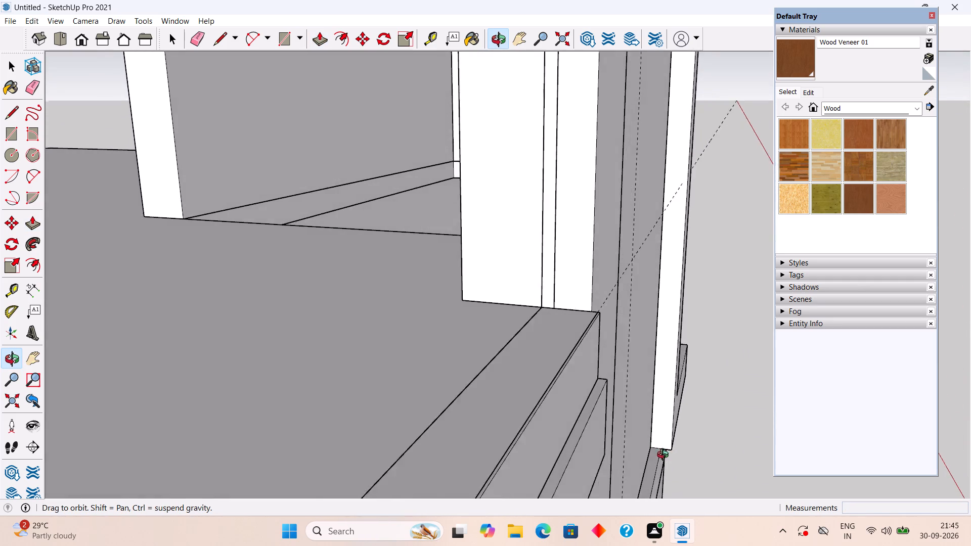
pyautogui.moveTo(665, 456); pyautogui.dragTo(641, 462, button='middle')
pyautogui.scroll(-1, 624, 413)
pyautogui.moveTo(629, 415); pyautogui.dragTo(635, 425, button='middle')
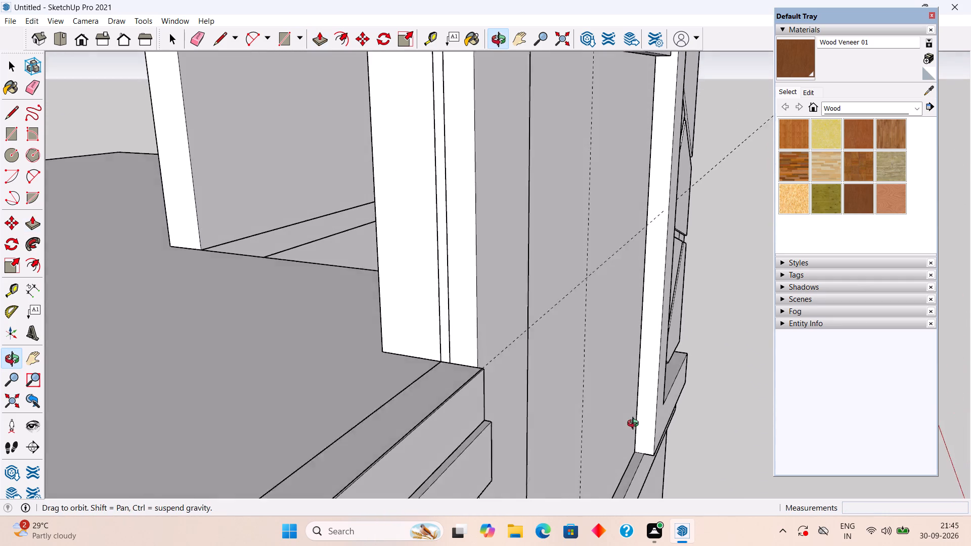
pyautogui.moveTo(635, 425); pyautogui.dragTo(622, 432, button='middle')
pyautogui.scroll(3, 551, 346)
pyautogui.press('space')
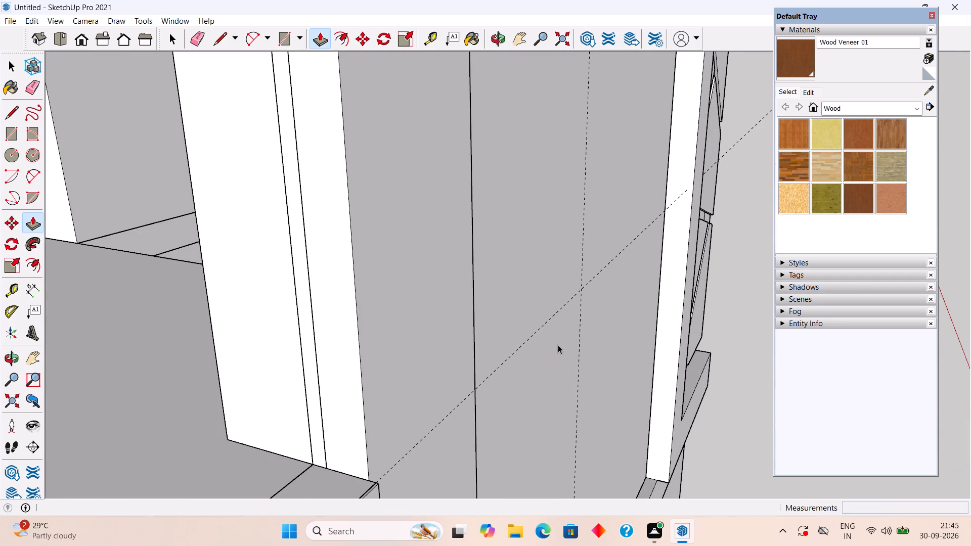
pyautogui.click(555, 312)
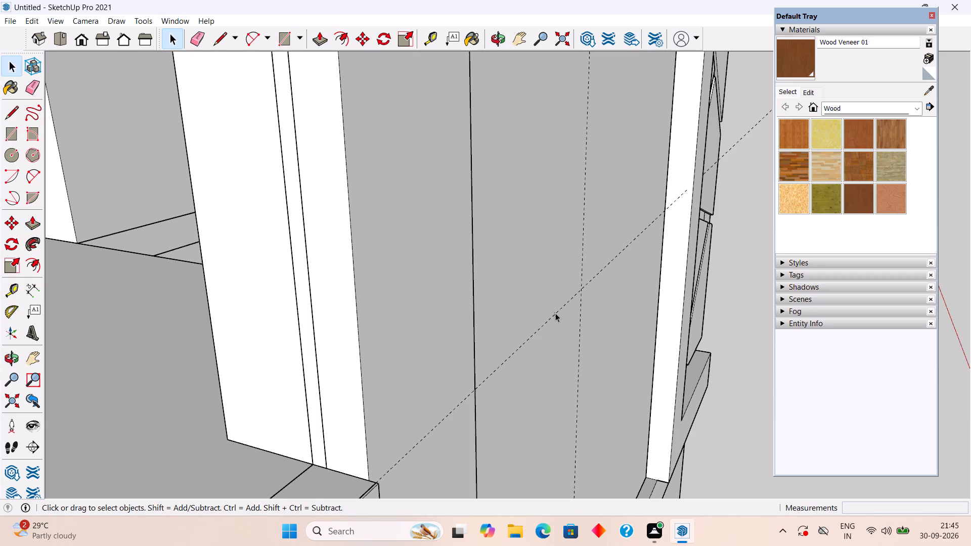
pyautogui.press('m')
pyautogui.scroll(4, 558, 314)
pyautogui.scroll(3, 593, 292)
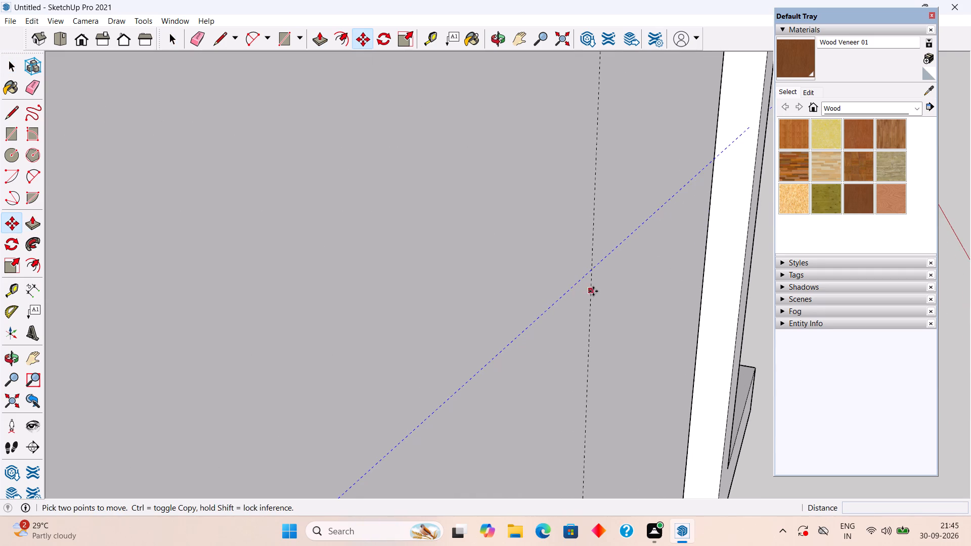
pyautogui.scroll(1, 598, 279)
pyautogui.moveTo(597, 274); pyautogui.dragTo(646, 283, button='middle')
pyautogui.click(651, 282)
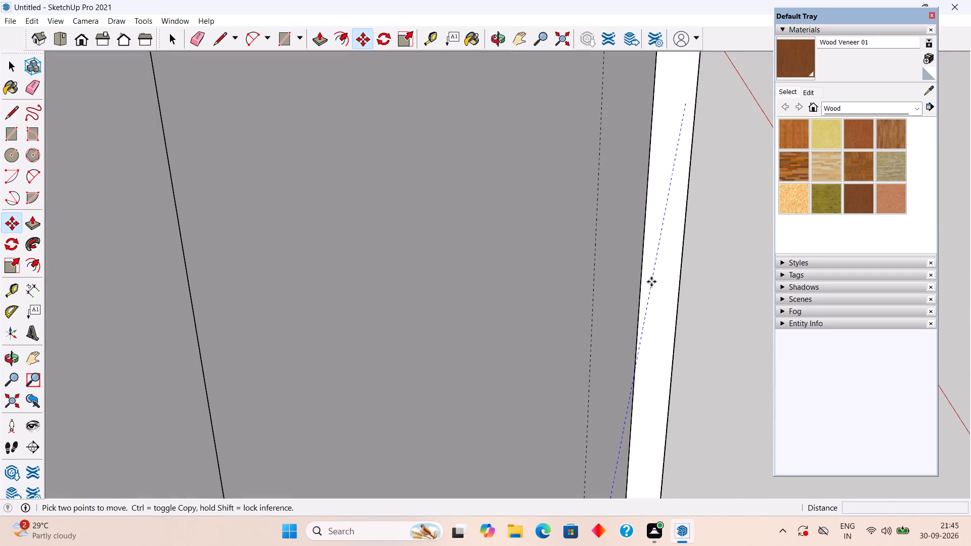
pyautogui.click(594, 276)
# Examine up close how the moved horizontal guide crosses the vertical guide.
pyautogui.moveTo(594, 276); pyautogui.dragTo(597, 285, button='middle')
pyautogui.scroll(4, 597, 285)
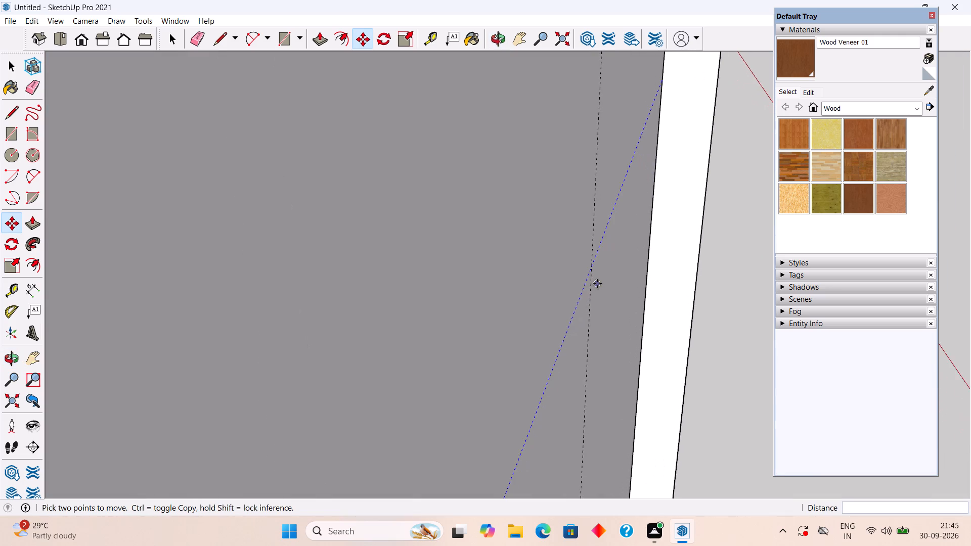
pyautogui.scroll(7, 597, 284)
pyautogui.scroll(3, 481, 249)
pyautogui.moveTo(499, 243); pyautogui.dragTo(505, 250, button='middle')
pyautogui.scroll(-2, 505, 250)
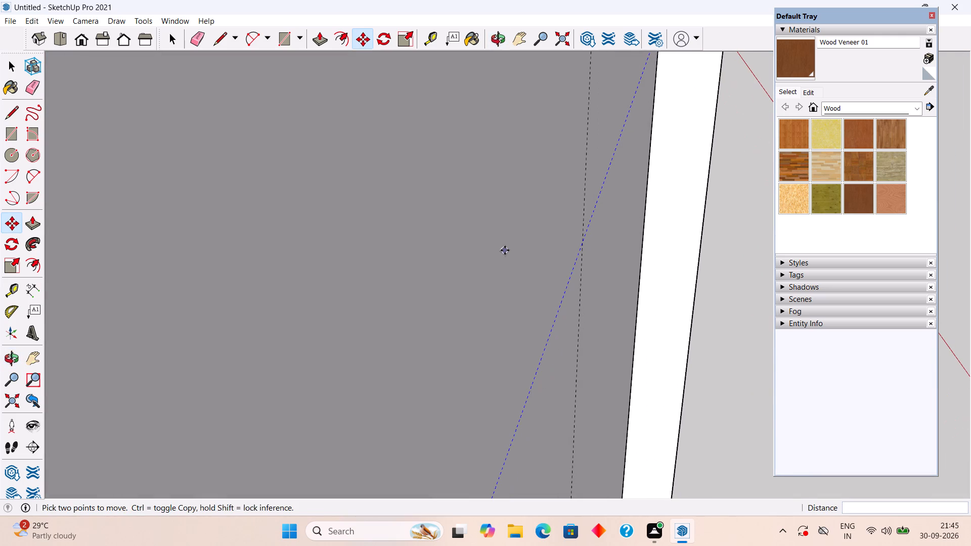
pyautogui.press('space')
pyautogui.scroll(-9, 504, 248)
pyautogui.moveTo(495, 259); pyautogui.dragTo(399, 254, button='middle')
pyautogui.scroll(-6, 399, 254)
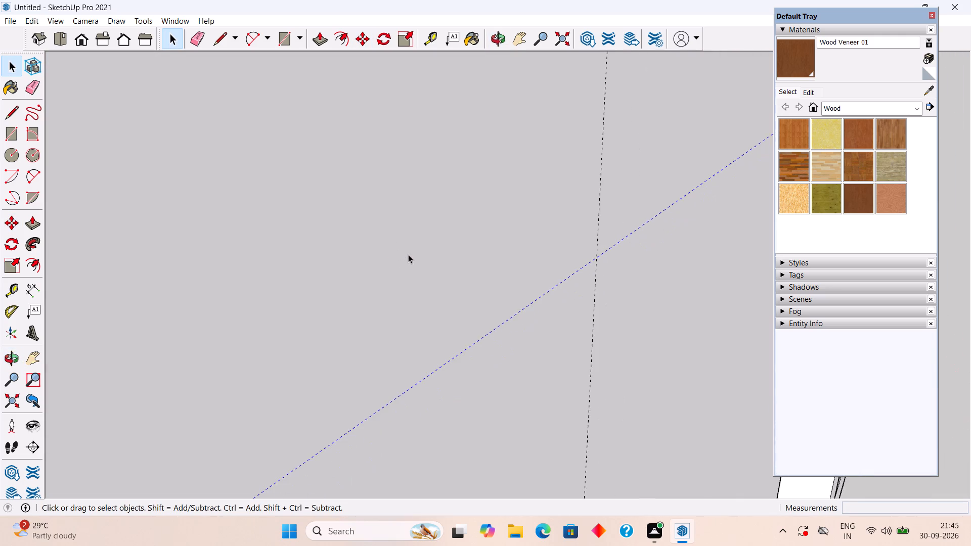
# Draw a rectangle about 5' by 5' 11 1/4" from the crossing of the guides to the recess's lower corner beside the patterned panel.
pyautogui.scroll(-20, 408, 254)
pyautogui.scroll(-3, 408, 254)
pyautogui.click(668, 231)
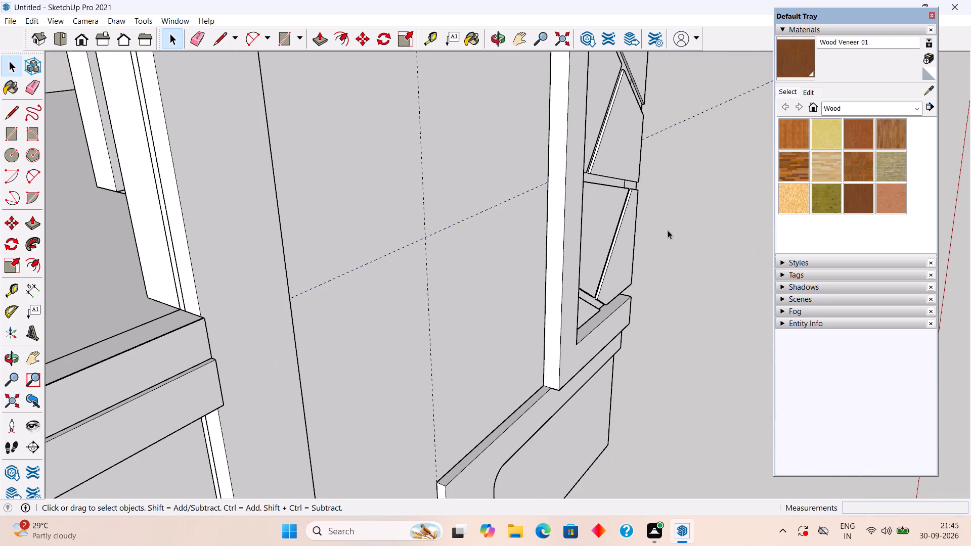
pyautogui.moveTo(401, 337); pyautogui.dragTo(311, 307, button='middle')
pyautogui.scroll(3, 353, 239)
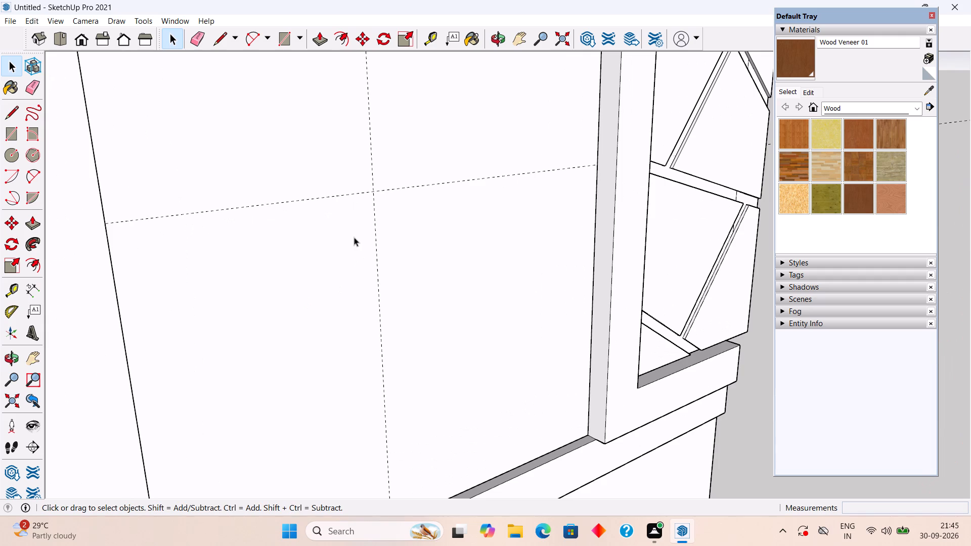
pyautogui.press('r')
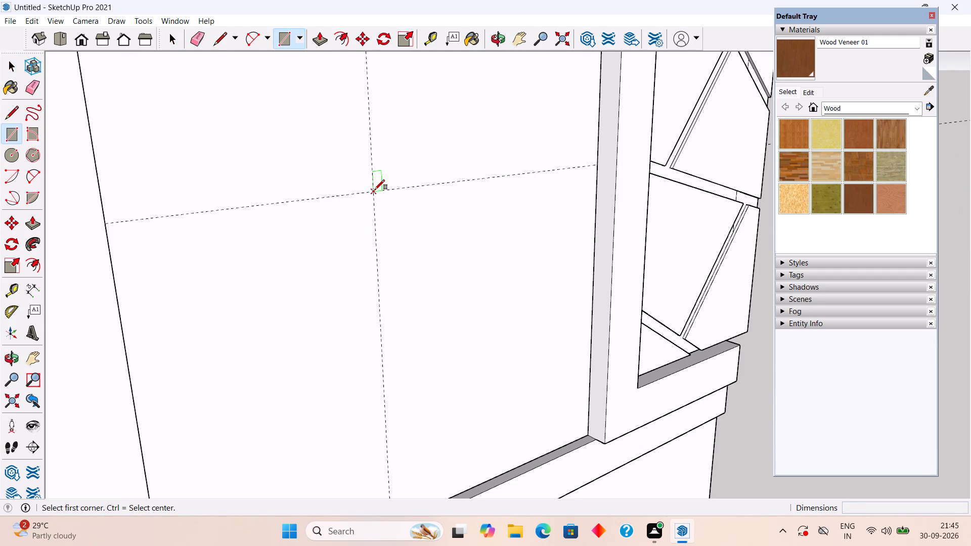
pyautogui.click(375, 190)
pyautogui.scroll(-5, 376, 211)
pyautogui.scroll(5, 507, 341)
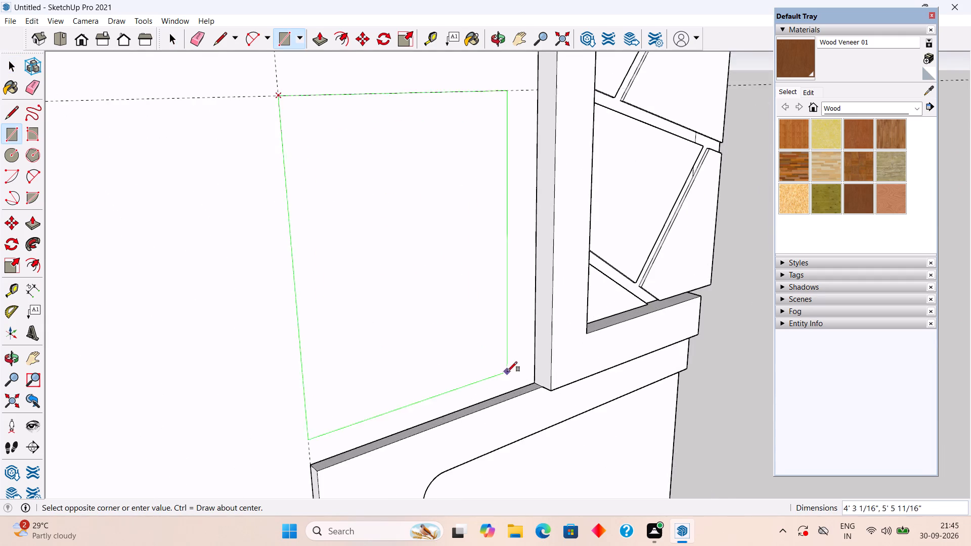
pyautogui.scroll(3, 507, 372)
pyautogui.click(545, 388)
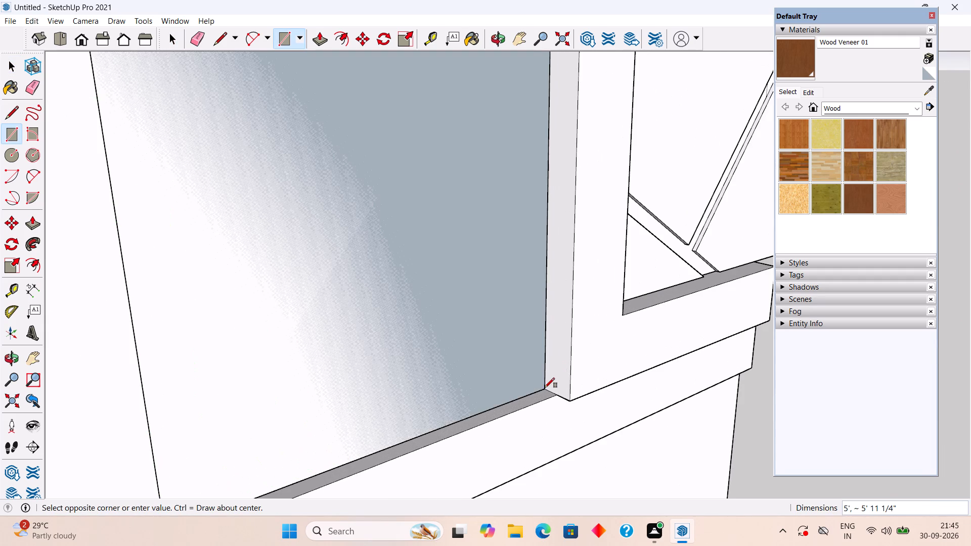
# Push/Pull the new rectangle about 1 3/16" outward from the recess wall to form a thin slab.
pyautogui.press('space')
pyautogui.click(453, 328)
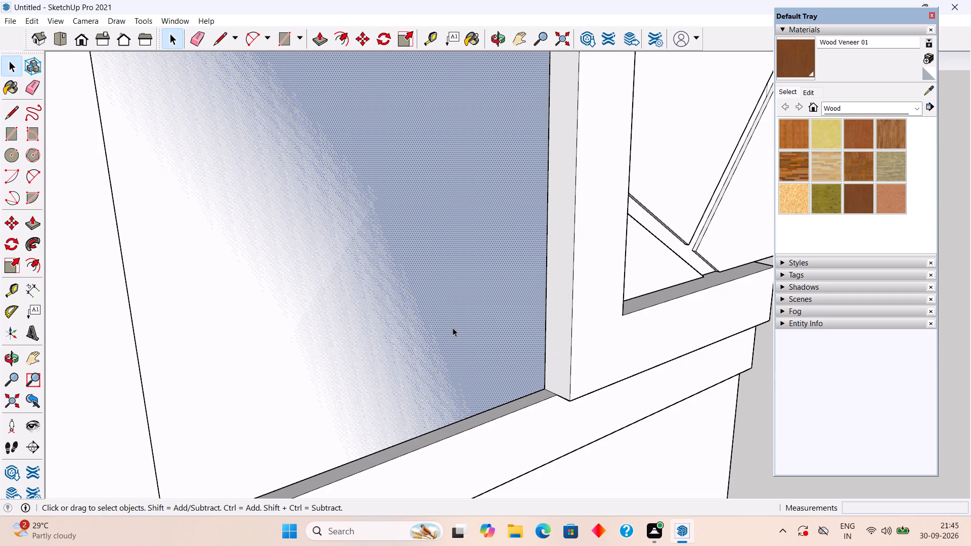
pyautogui.press('p')
pyautogui.click(453, 328)
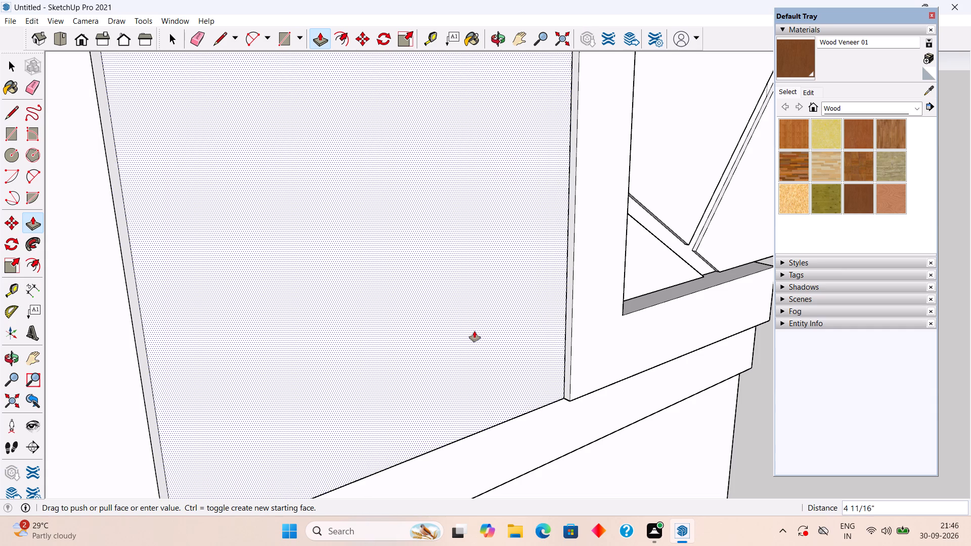
pyautogui.click(471, 295)
# Make the whole thin slab a group and open it for editing with its front face selected.
pyautogui.scroll(-5, 471, 295)
pyautogui.press('space')
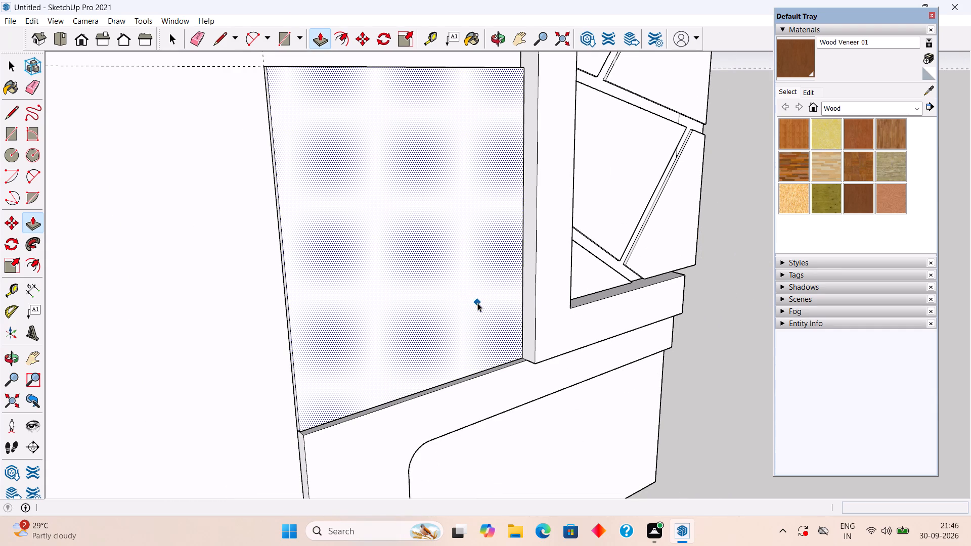
pyautogui.tripleClick(391, 310)
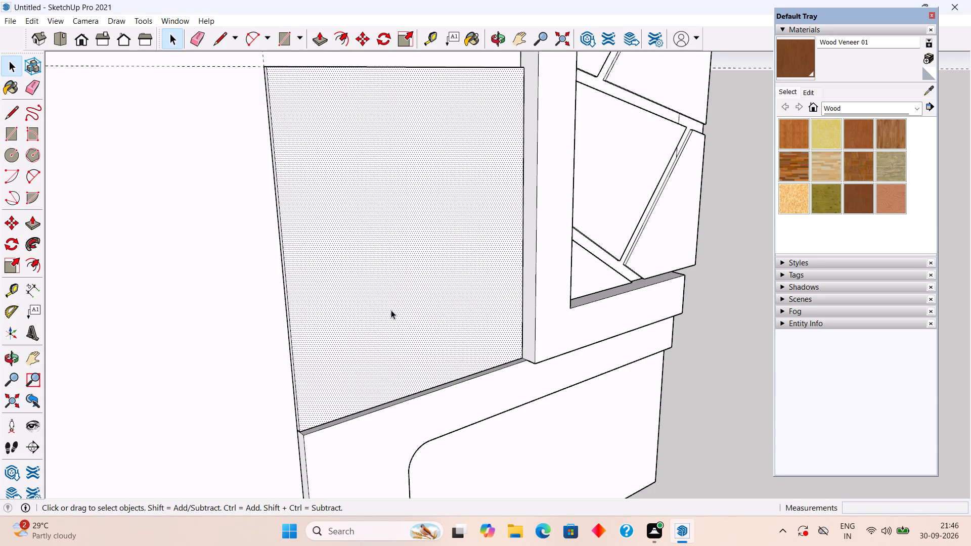
pyautogui.rightClick(391, 310)
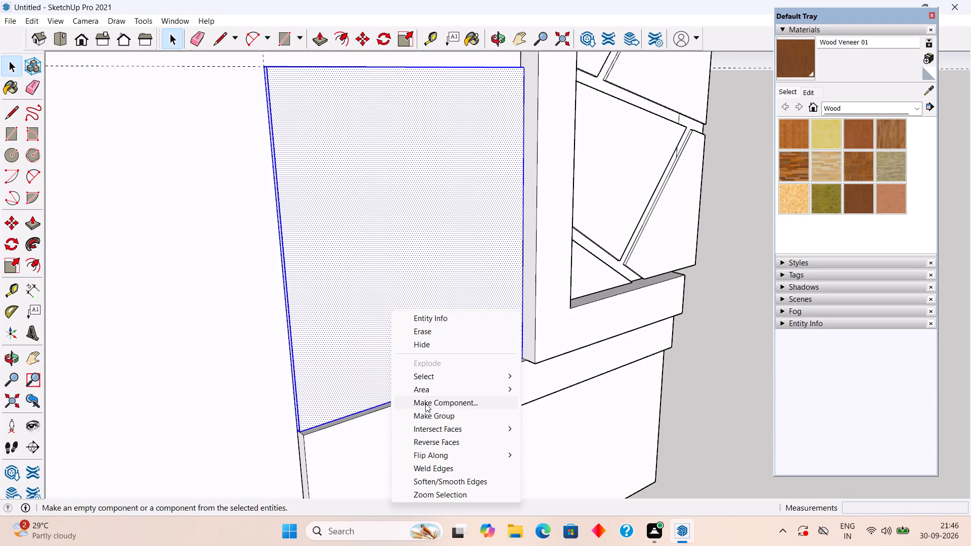
pyautogui.click(426, 413)
pyautogui.tripleClick(355, 301)
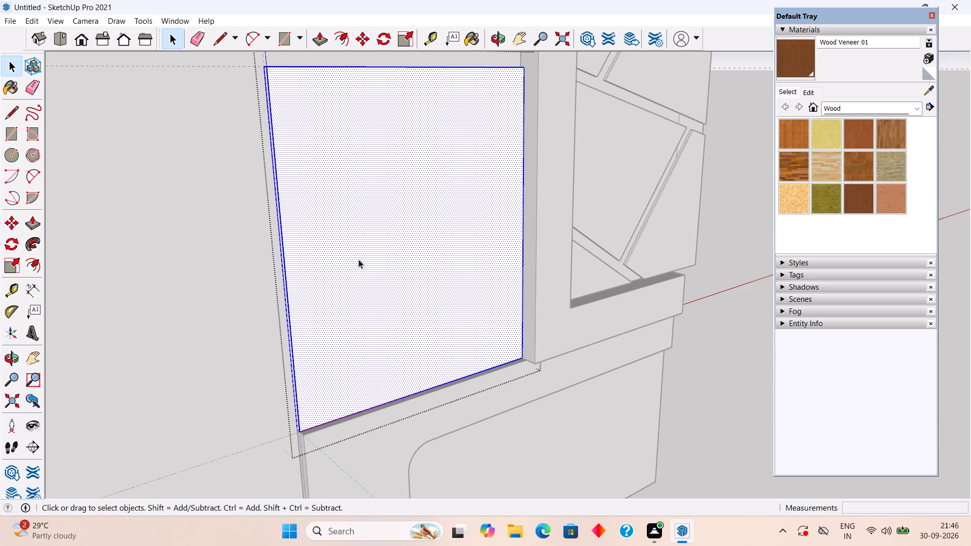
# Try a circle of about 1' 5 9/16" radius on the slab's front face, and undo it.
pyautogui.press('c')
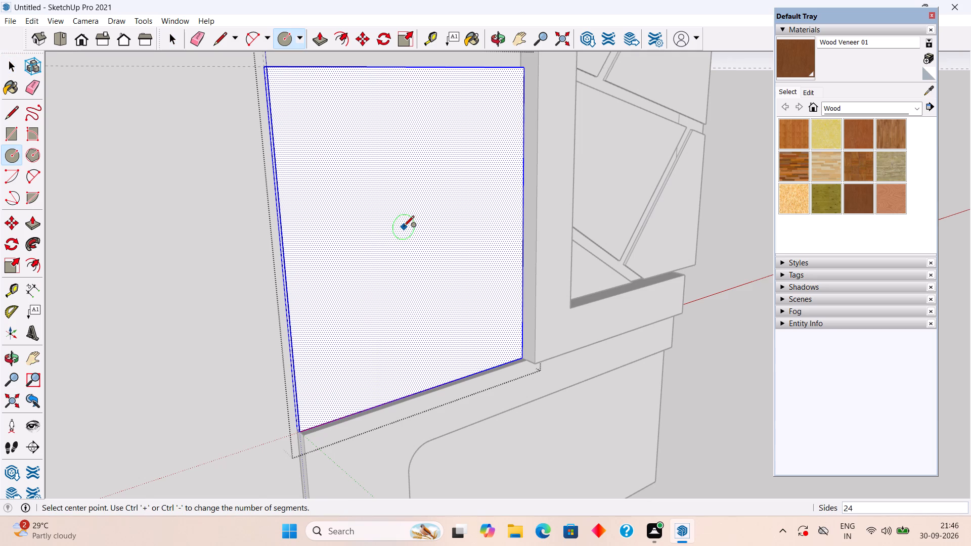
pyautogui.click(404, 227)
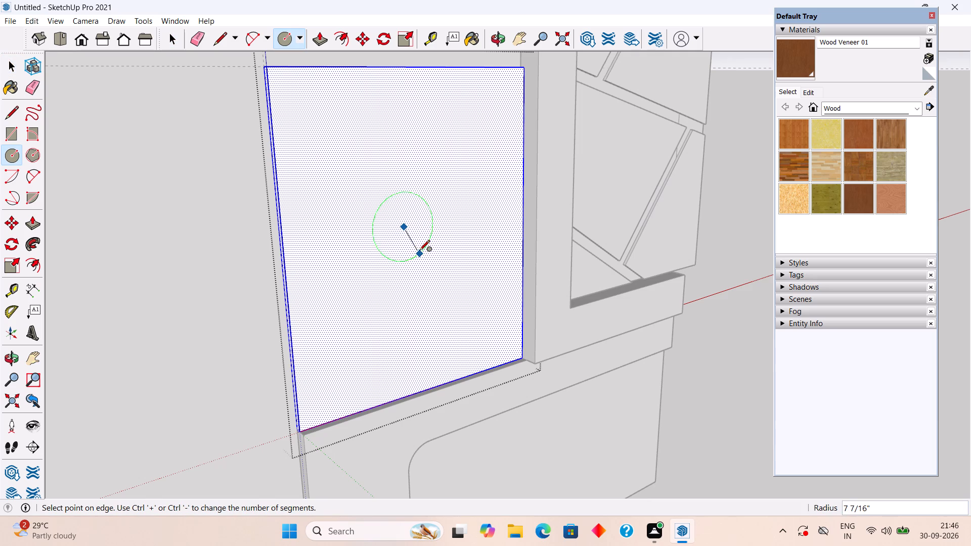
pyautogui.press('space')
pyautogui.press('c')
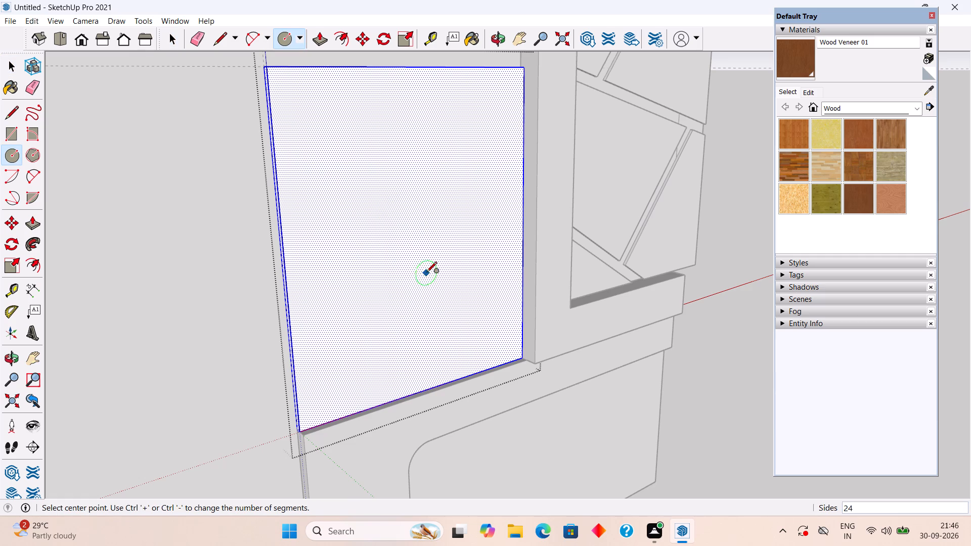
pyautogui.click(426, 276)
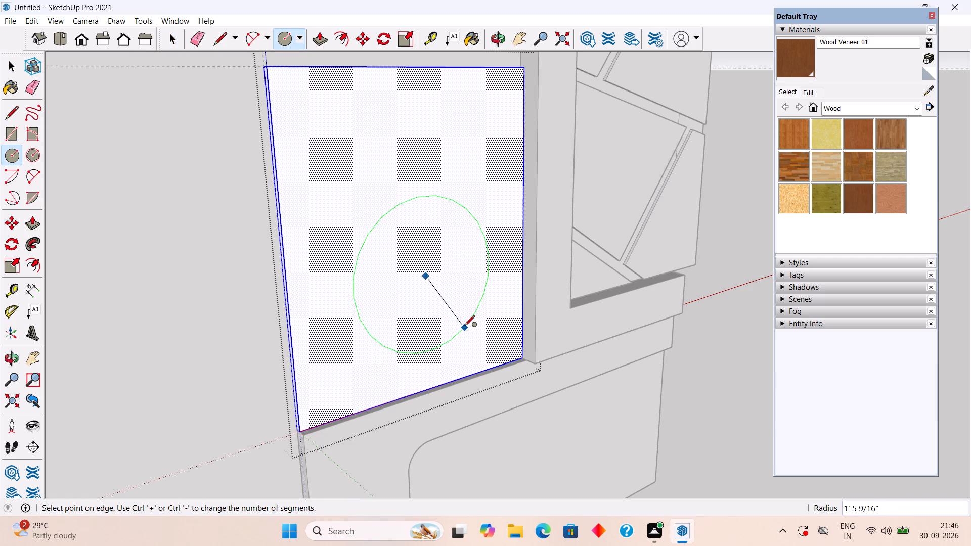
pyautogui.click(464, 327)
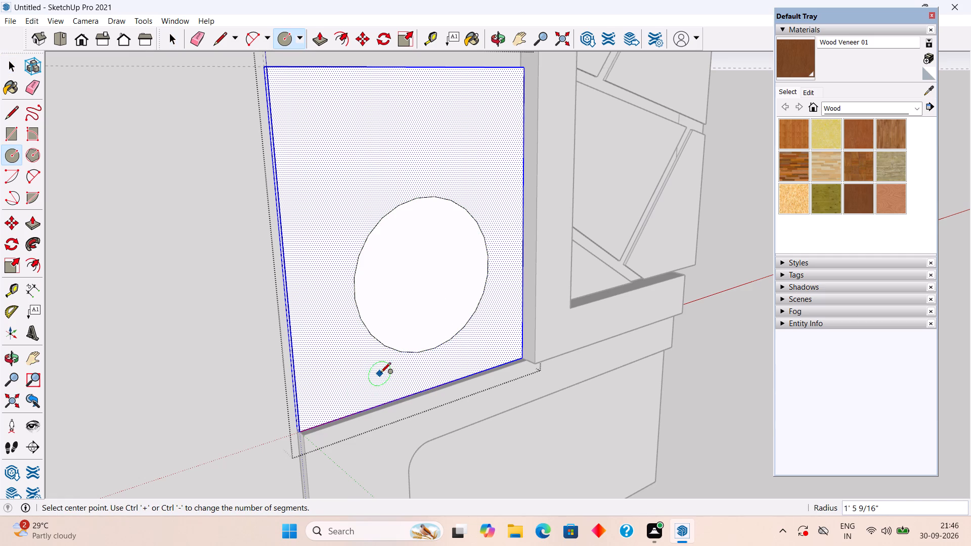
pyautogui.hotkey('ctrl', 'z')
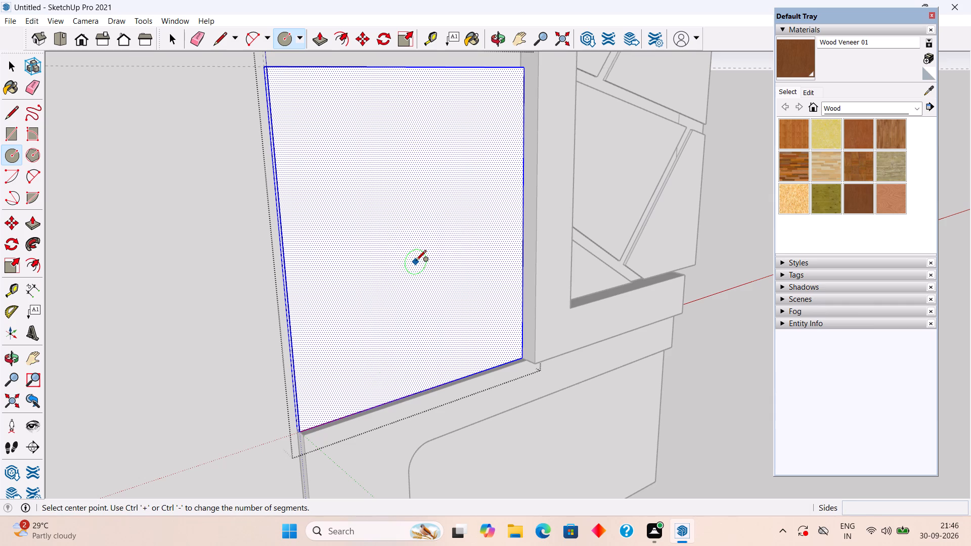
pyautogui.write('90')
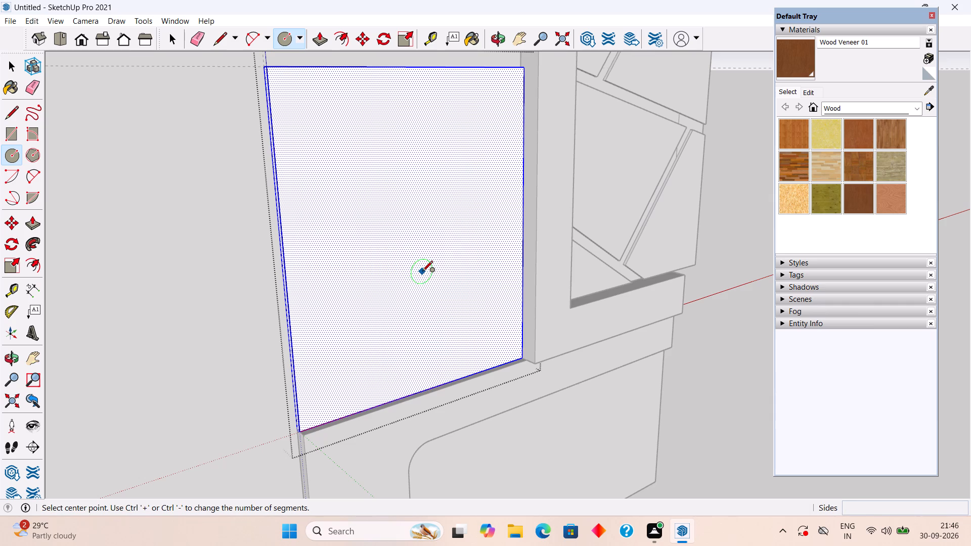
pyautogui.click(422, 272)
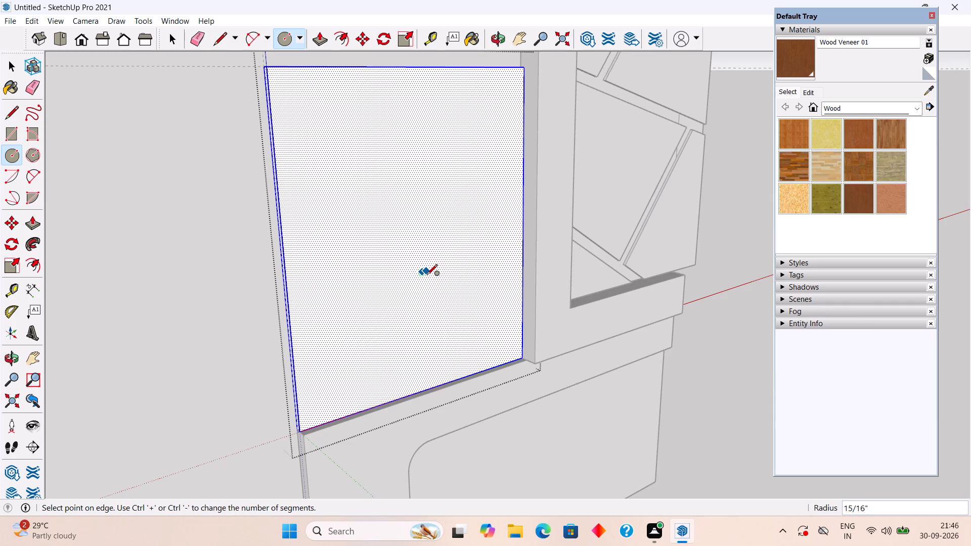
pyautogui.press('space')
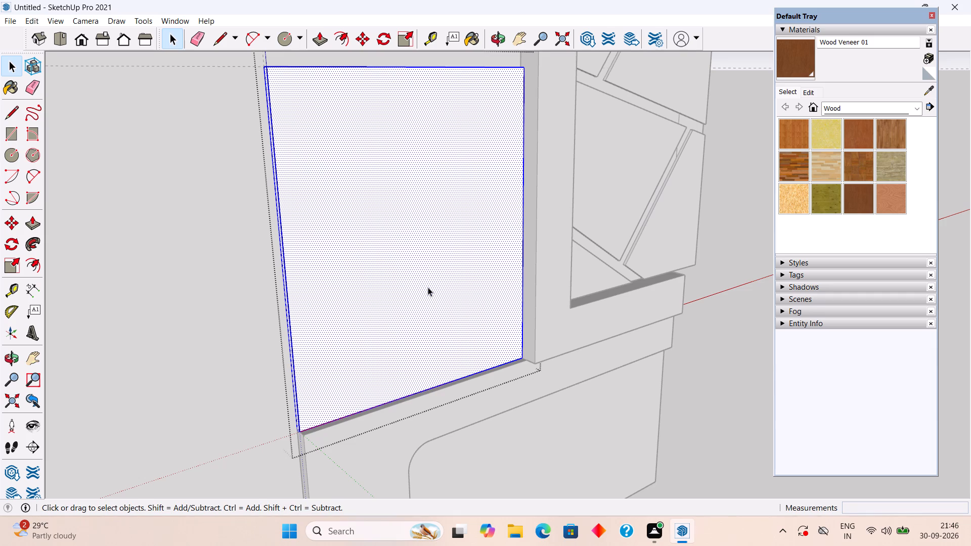
# Draw a circle of about 1' 4 1/2" radius on the lower part of the slab's front face, entering 90 for its sides.
pyautogui.press('c')
pyautogui.write('90')
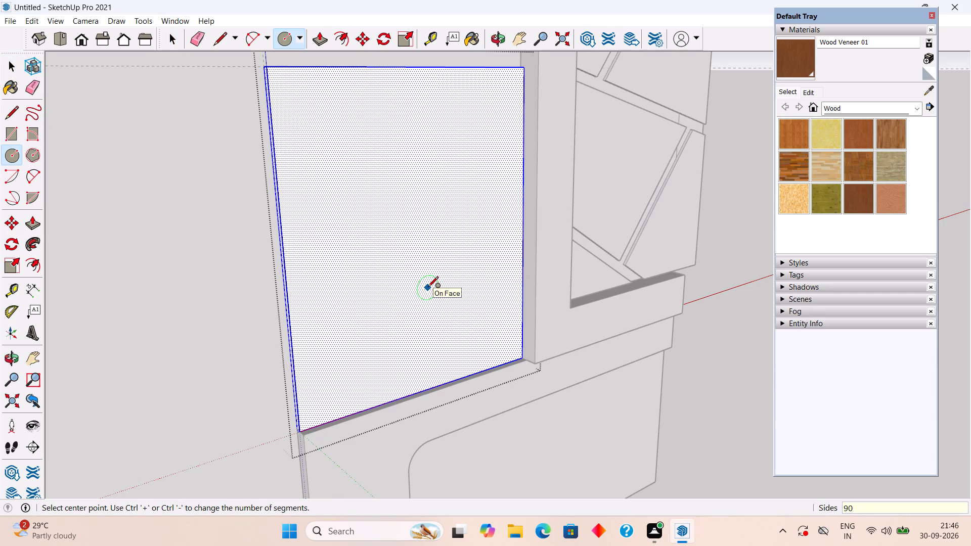
pyautogui.click(428, 288)
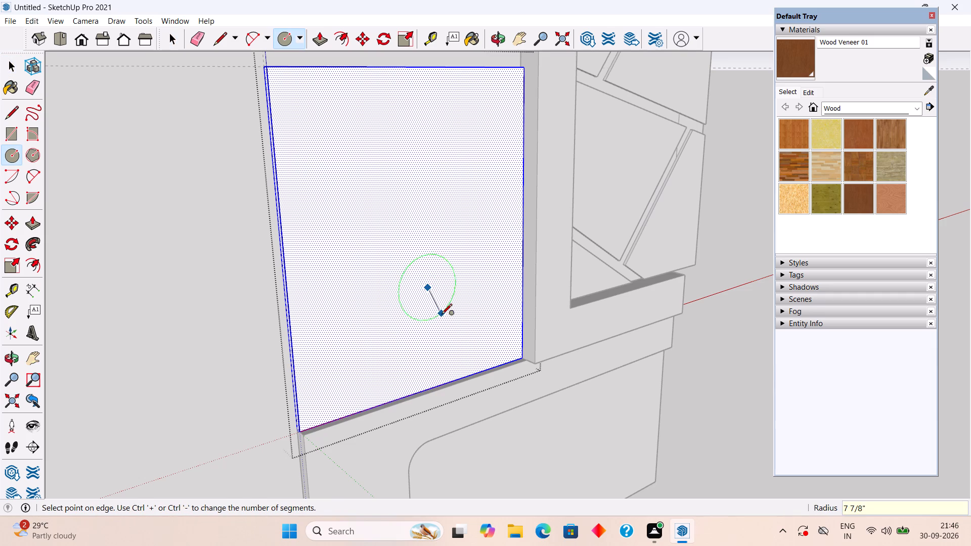
pyautogui.click(474, 321)
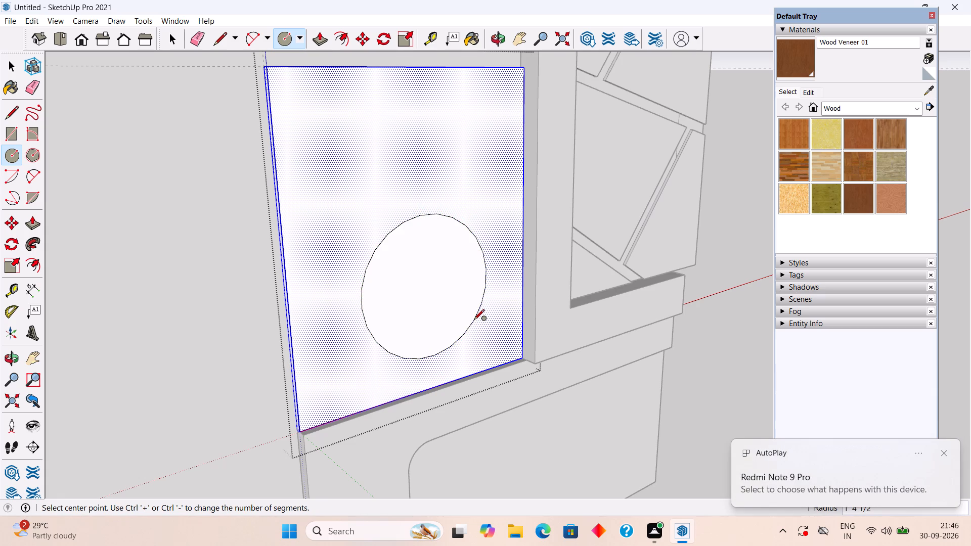
# Draw three small circles, radii about 4 1/4", 1 3/8" and 3/8", two beside the large circle toward the patterned panel and the smallest below it.
pyautogui.click(485, 347)
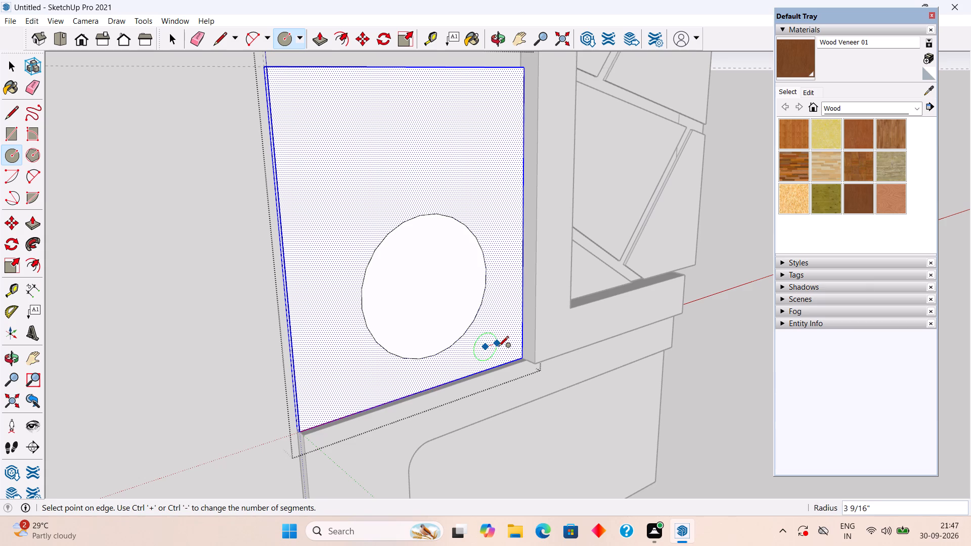
pyautogui.click(501, 349)
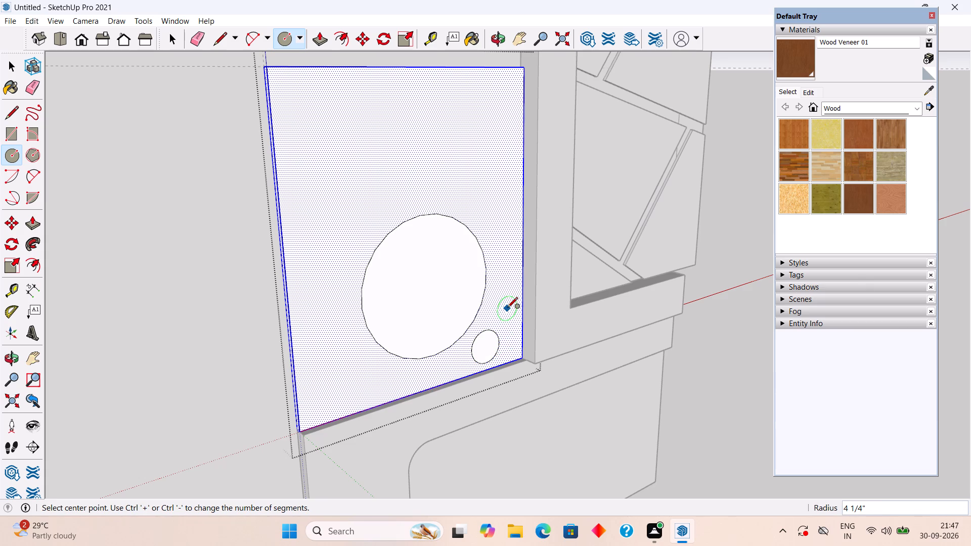
pyautogui.click(505, 307)
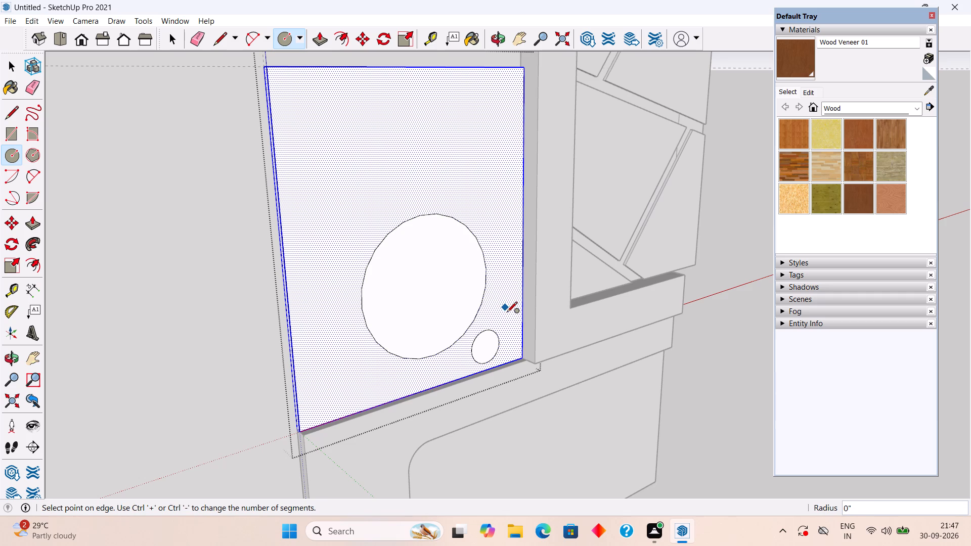
pyautogui.scroll(4, 507, 315)
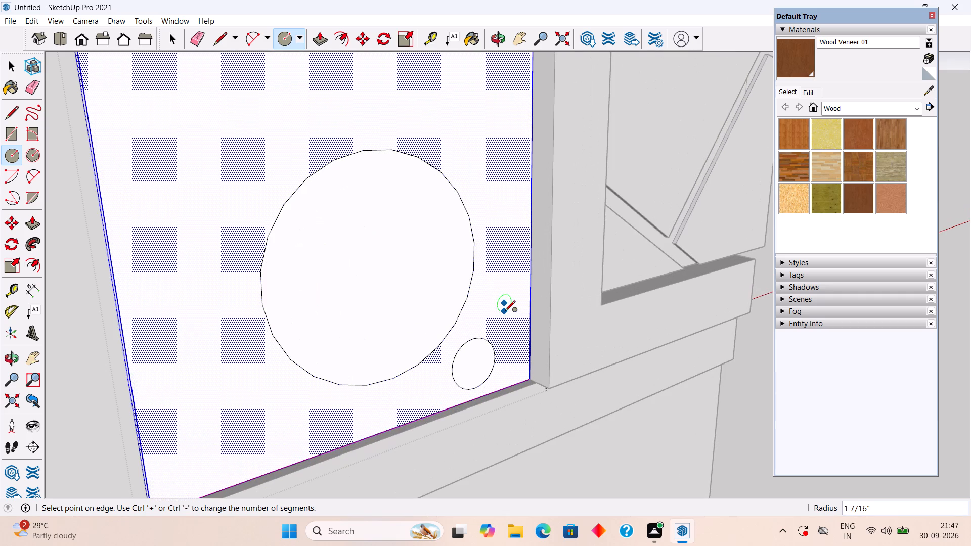
pyautogui.click(505, 311)
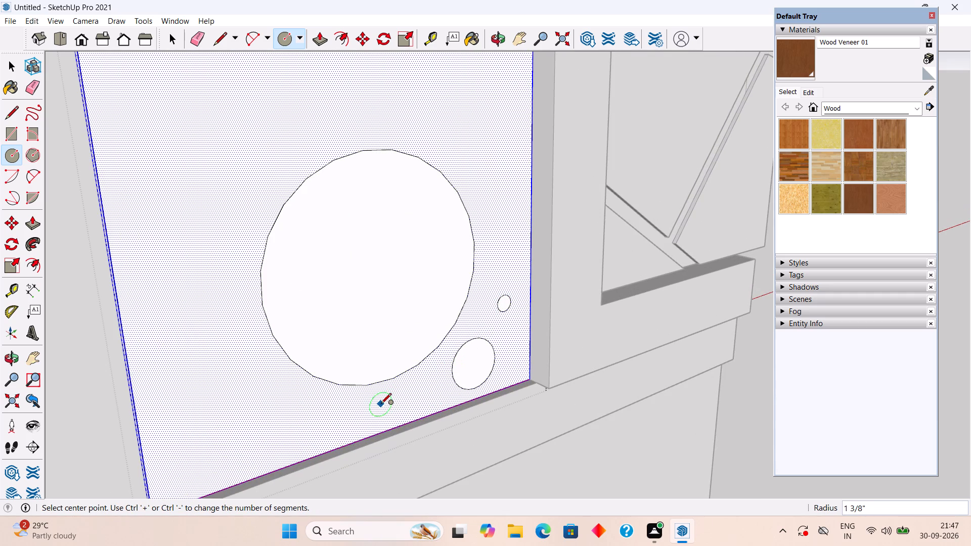
pyautogui.click(381, 404)
pyautogui.scroll(9, 381, 402)
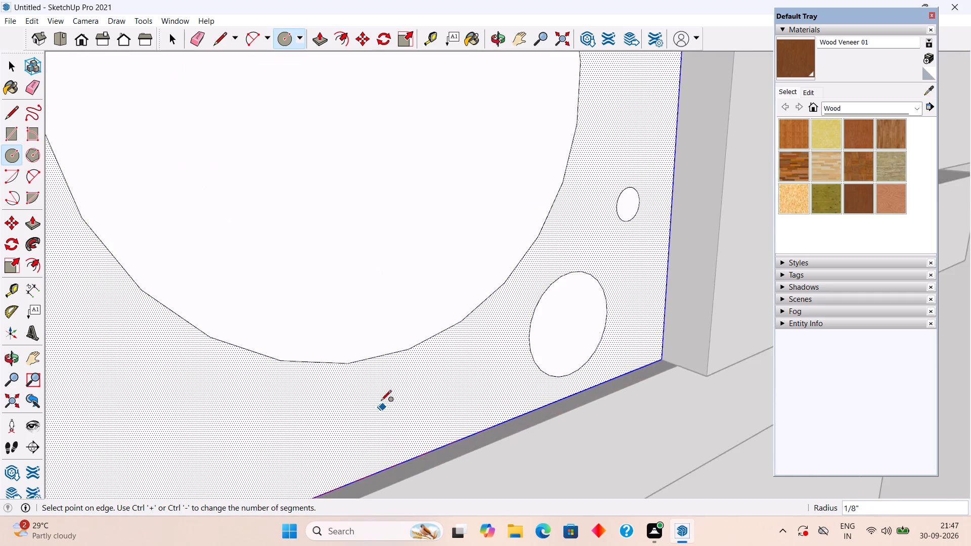
pyautogui.scroll(4, 381, 401)
pyautogui.click(388, 405)
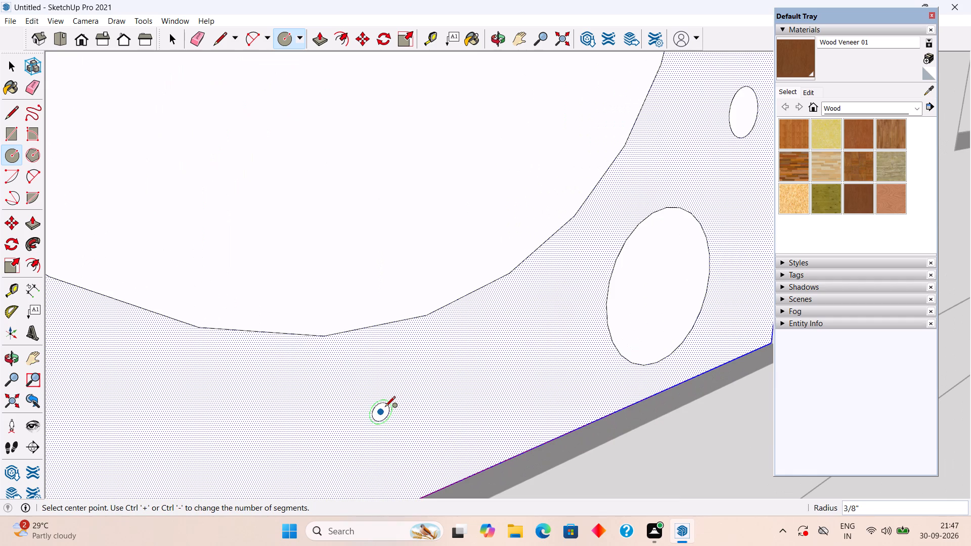
# Draw a circle of about 2 13/16" radius below the large circle, on the side away from the patterned panel.
pyautogui.scroll(-15, 217, 386)
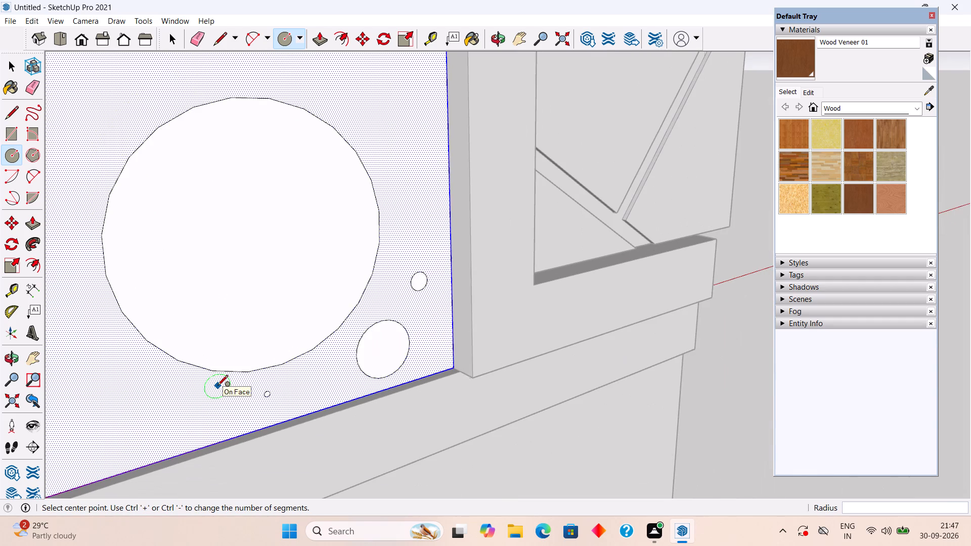
pyautogui.scroll(-7, 158, 402)
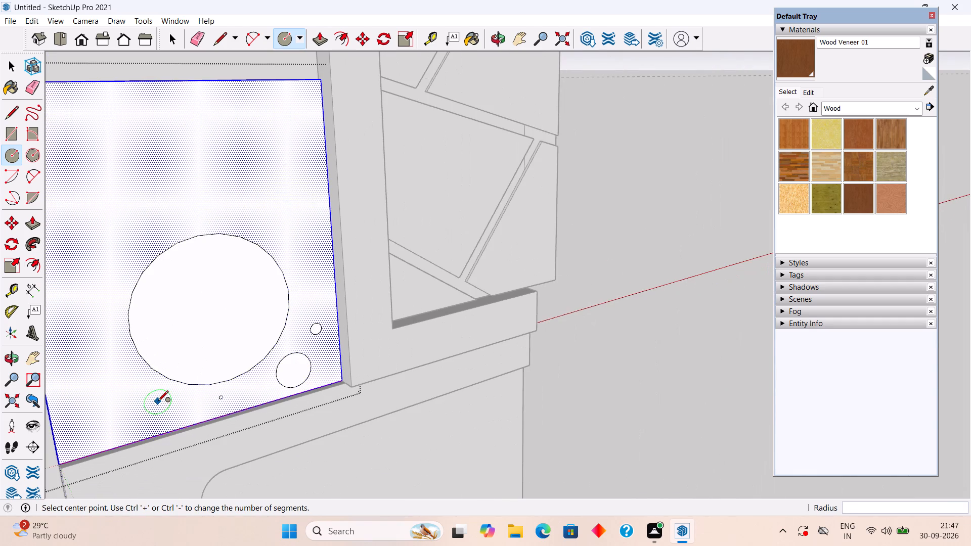
pyautogui.keyDown('shift'); pyautogui.moveTo(158, 402); pyautogui.dragTo(249, 375, button='middle'); pyautogui.keyUp('shift')
pyautogui.scroll(3, 224, 367)
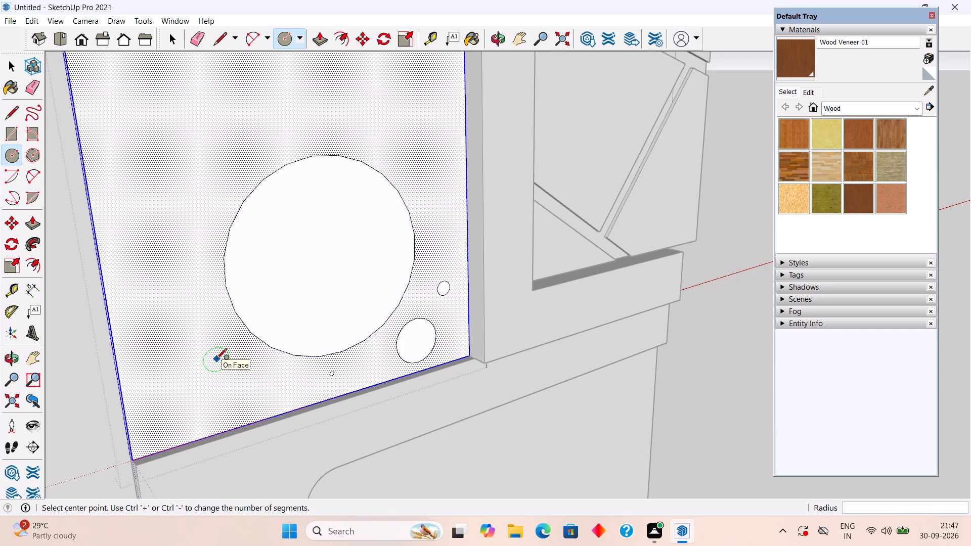
pyautogui.click(216, 359)
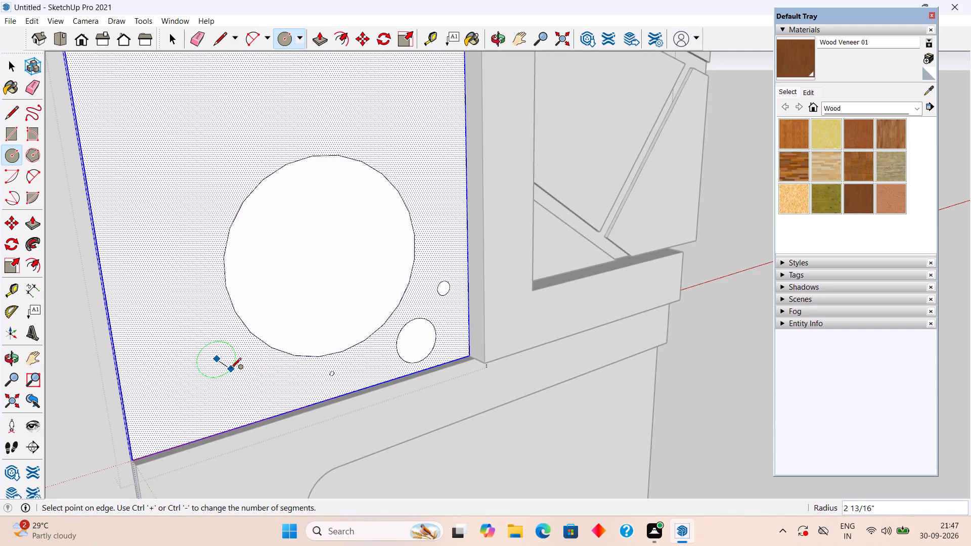
pyautogui.click(231, 369)
pyautogui.scroll(-4, 181, 270)
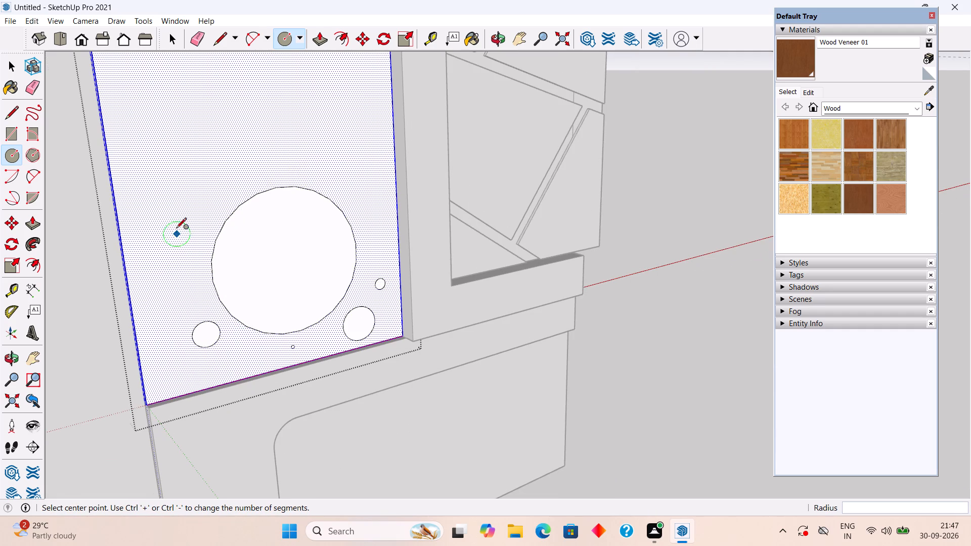
# Draw two circles above and beside the large circle, away from the patterned panel, with radii of about 2 11/16" and 6 7/16".
pyautogui.click(151, 206)
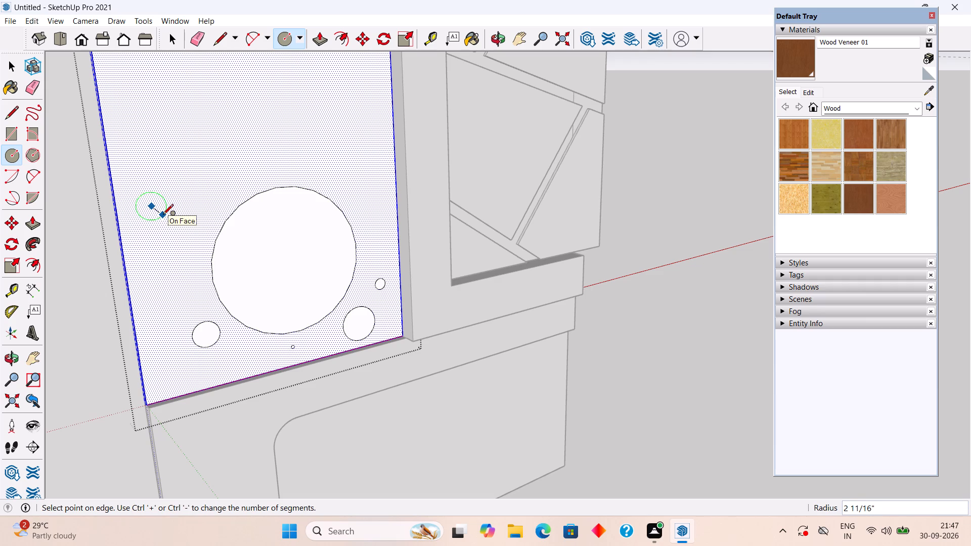
pyautogui.click(163, 215)
pyautogui.click(222, 151)
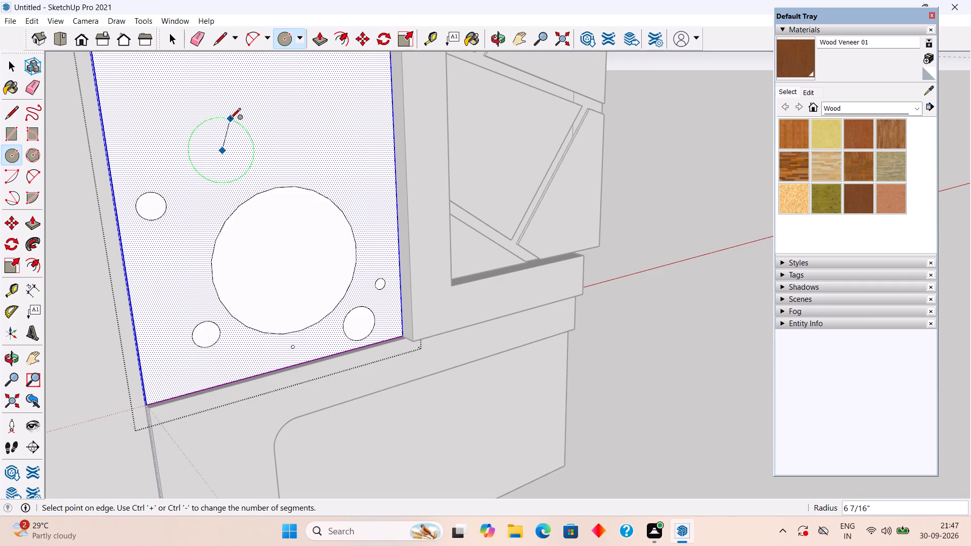
pyautogui.click(230, 119)
# Draw a circle of about 6 15/16" radius near the slab's upper corner beside the patterned panel, and one of about 2 11/16" below it.
pyautogui.scroll(-7, 230, 123)
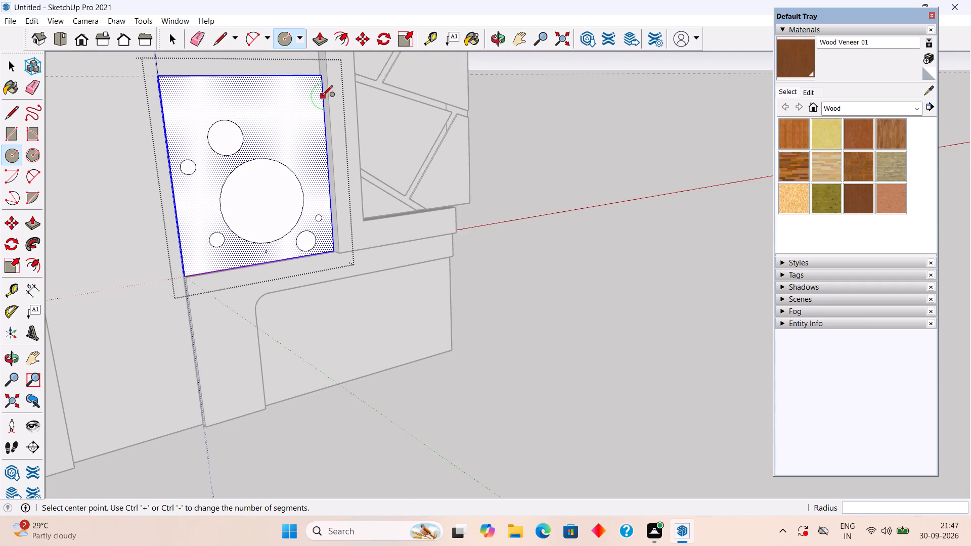
pyautogui.click(286, 103)
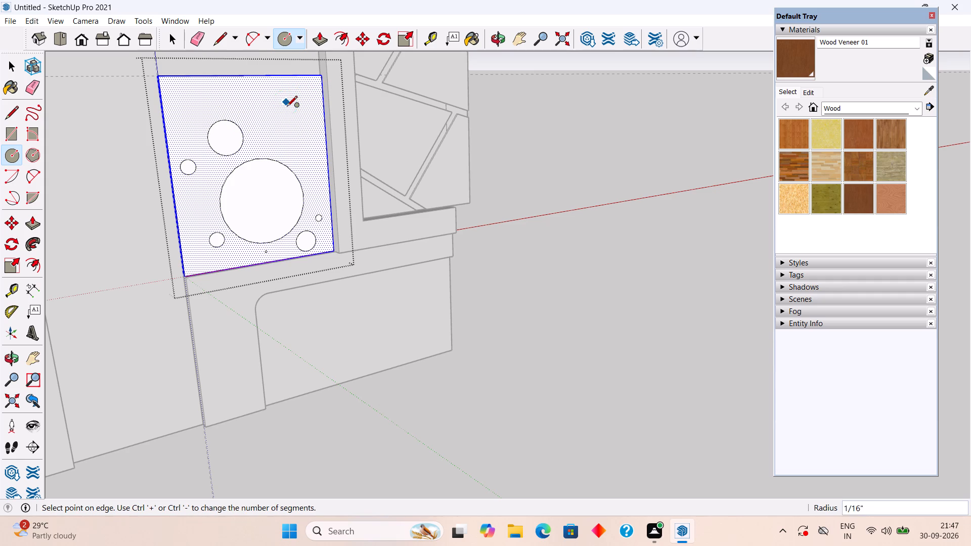
pyautogui.click(296, 121)
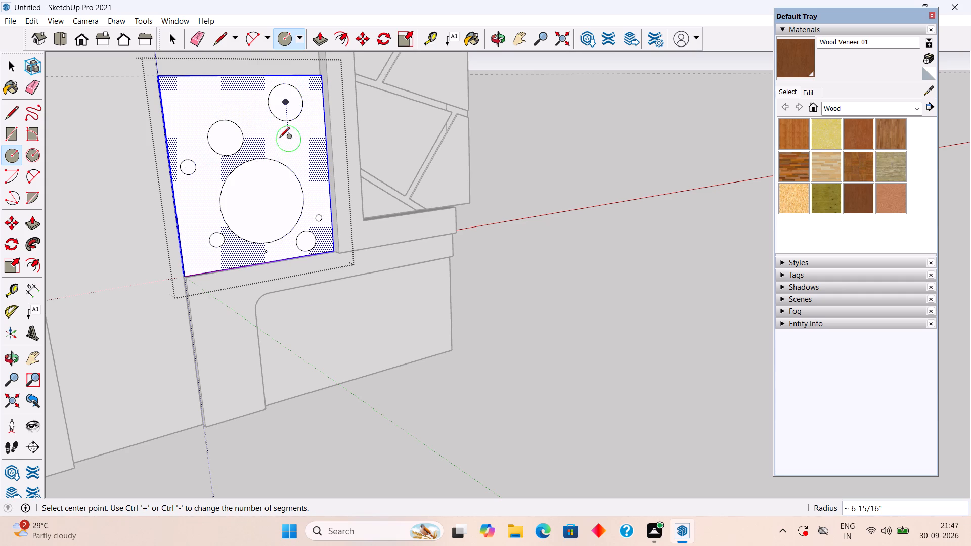
pyautogui.click(270, 133)
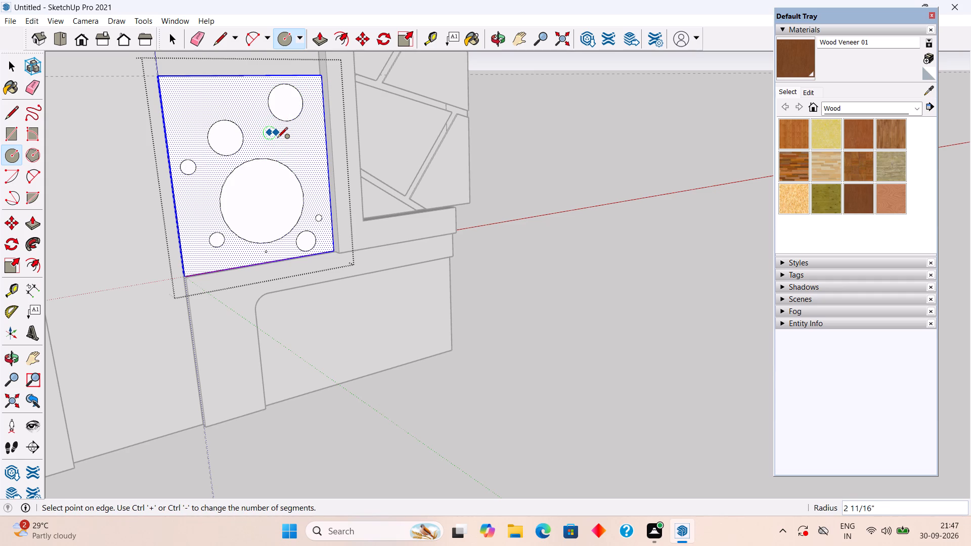
pyautogui.click(277, 139)
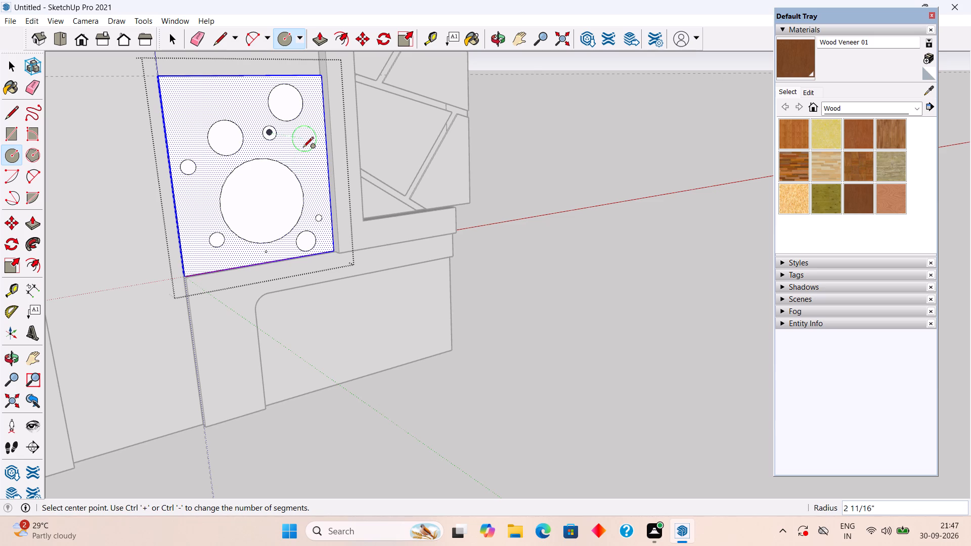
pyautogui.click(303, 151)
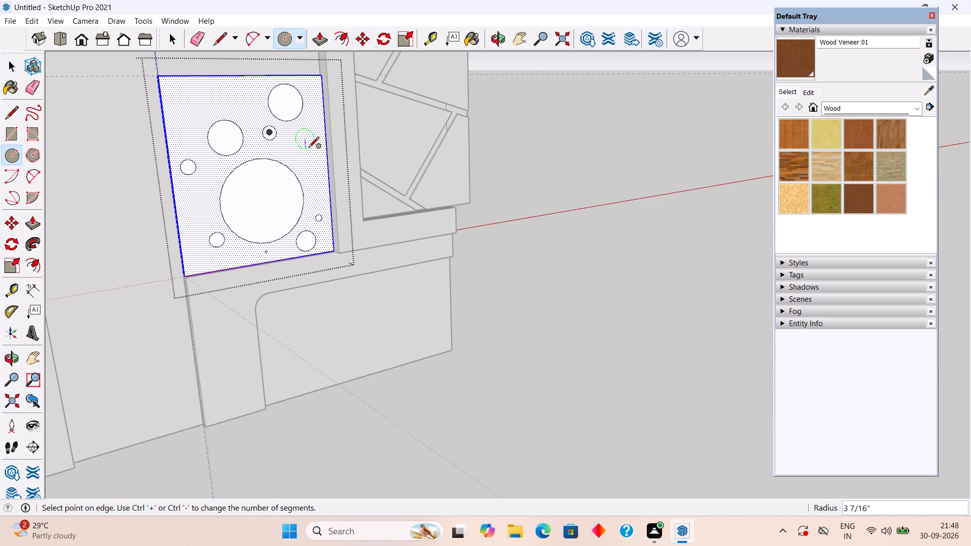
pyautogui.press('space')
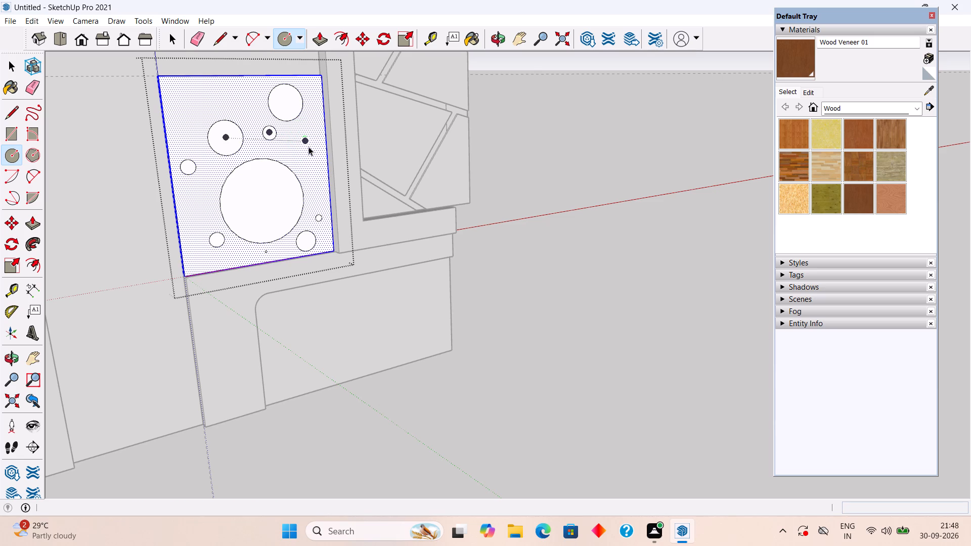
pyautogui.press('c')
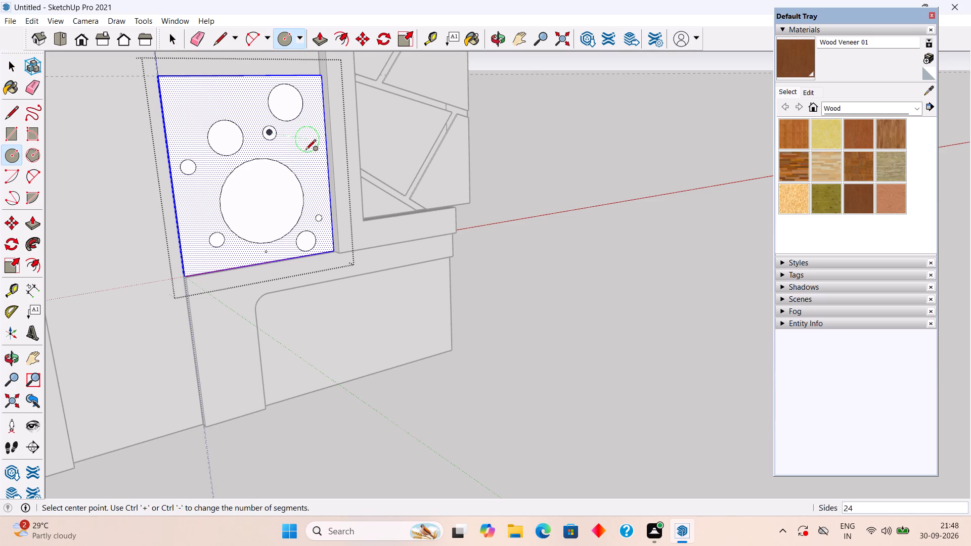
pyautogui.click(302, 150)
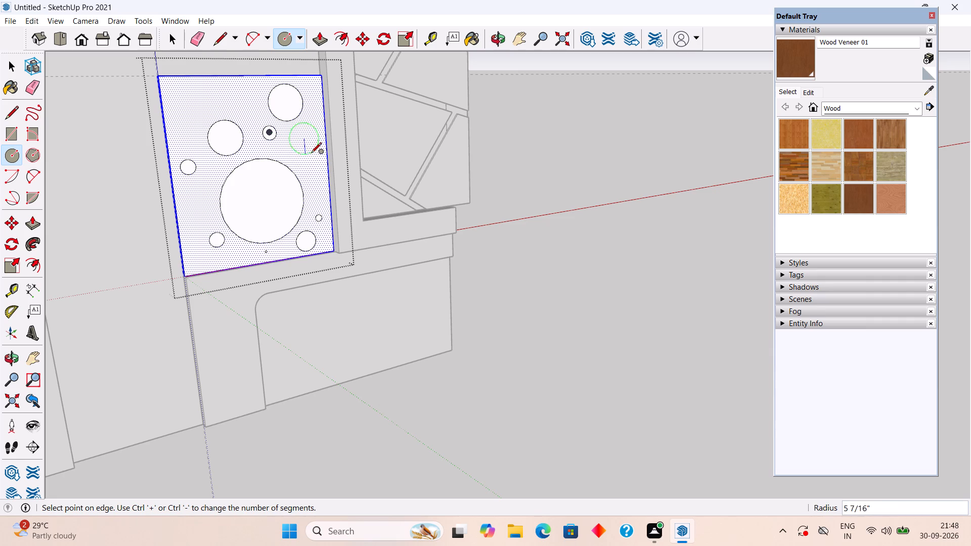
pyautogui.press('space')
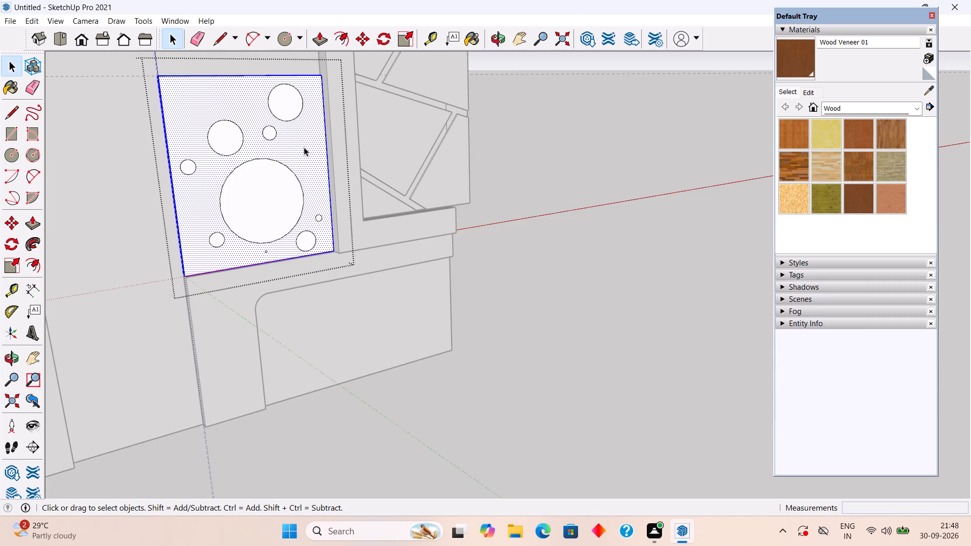
# Draw a small circle above the large circle, close to the slab's edge facing the patterned panel.
pyautogui.scroll(11, 303, 147)
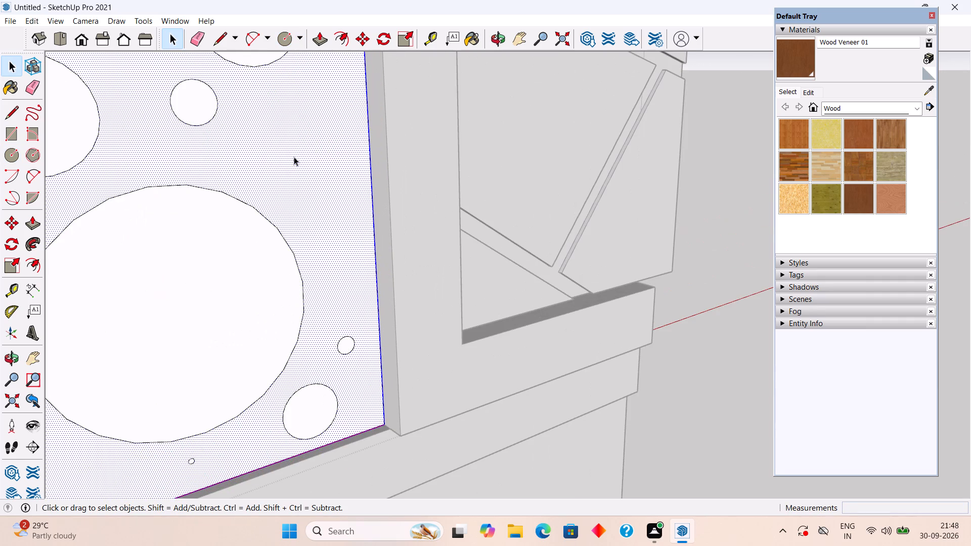
pyautogui.press('c')
pyautogui.click(294, 157)
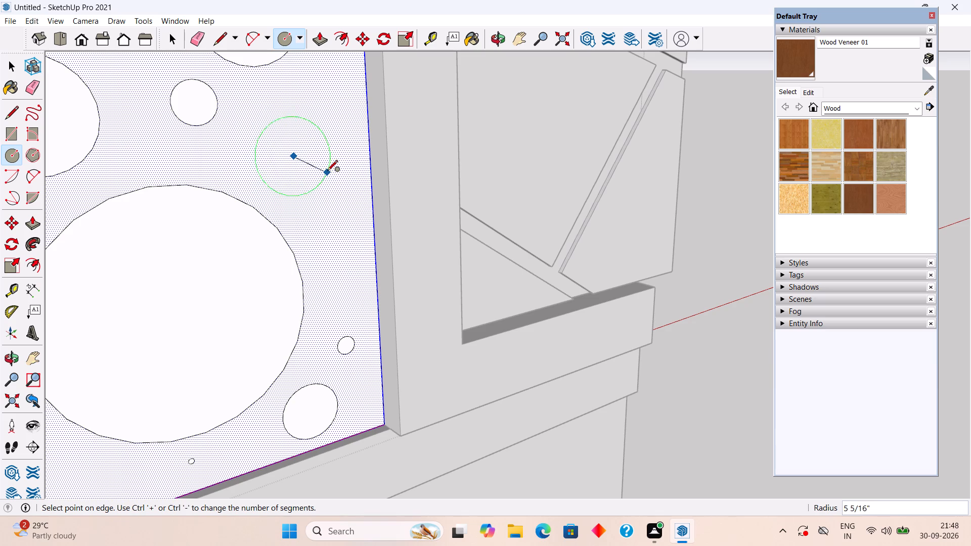
pyautogui.click(306, 150)
# Draw two circles along the upper part of the slab, radii about 3 7/16" and 2 13/16", the smaller toward the corner away from the patterned panel.
pyautogui.scroll(-2, 306, 150)
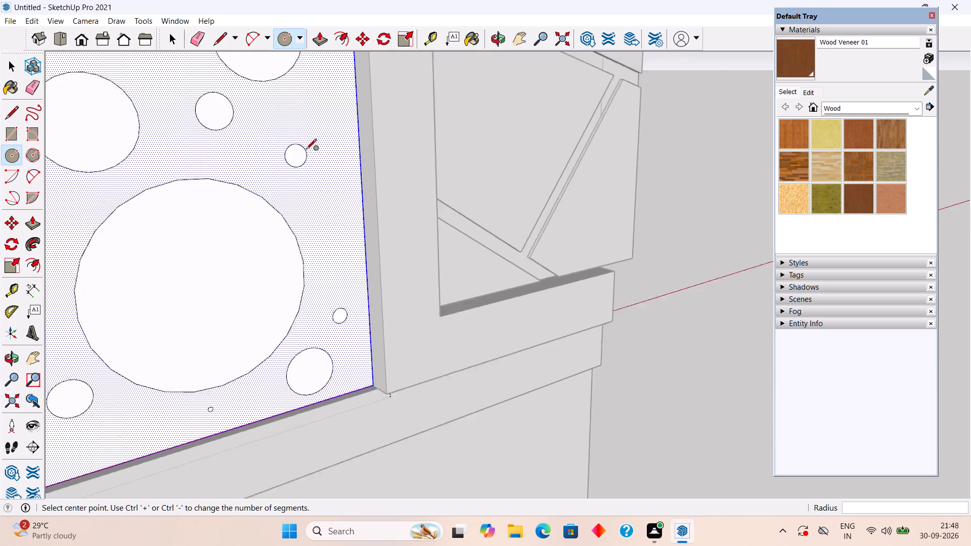
pyautogui.scroll(-8, 306, 150)
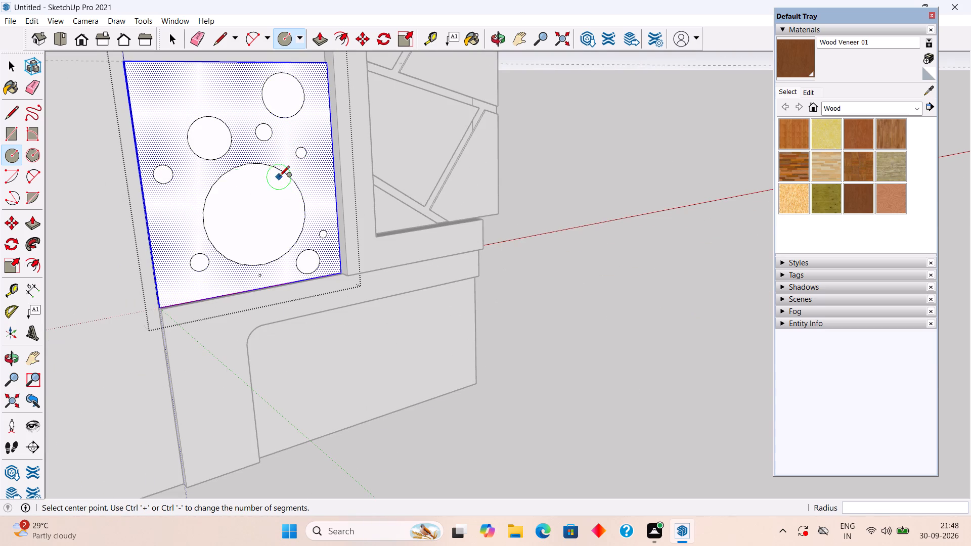
pyautogui.click(219, 95)
pyautogui.click(231, 99)
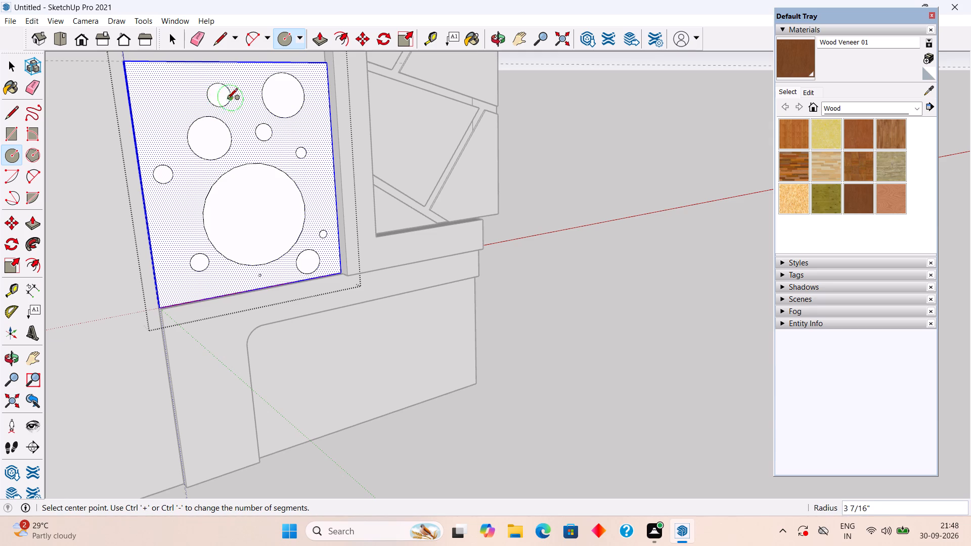
pyautogui.click(164, 81)
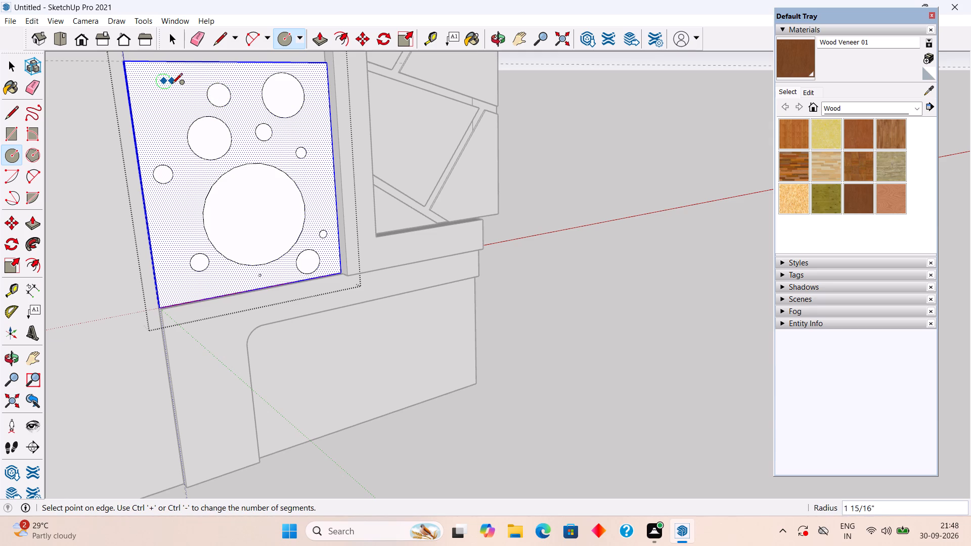
pyautogui.click(175, 86)
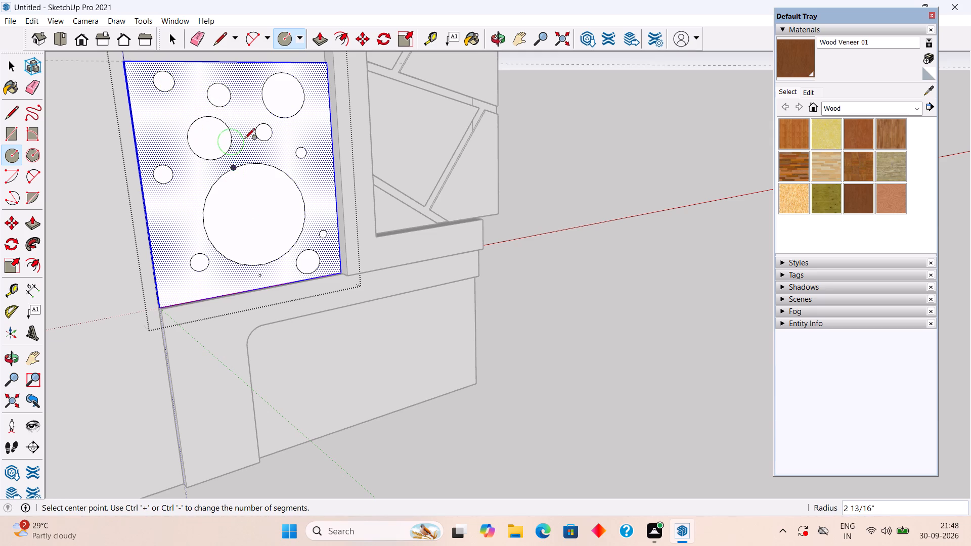
# Draw a very small circle close to the slab's top edge, between the two upper circles nearest the patterned panel.
pyautogui.scroll(-4, 240, 115)
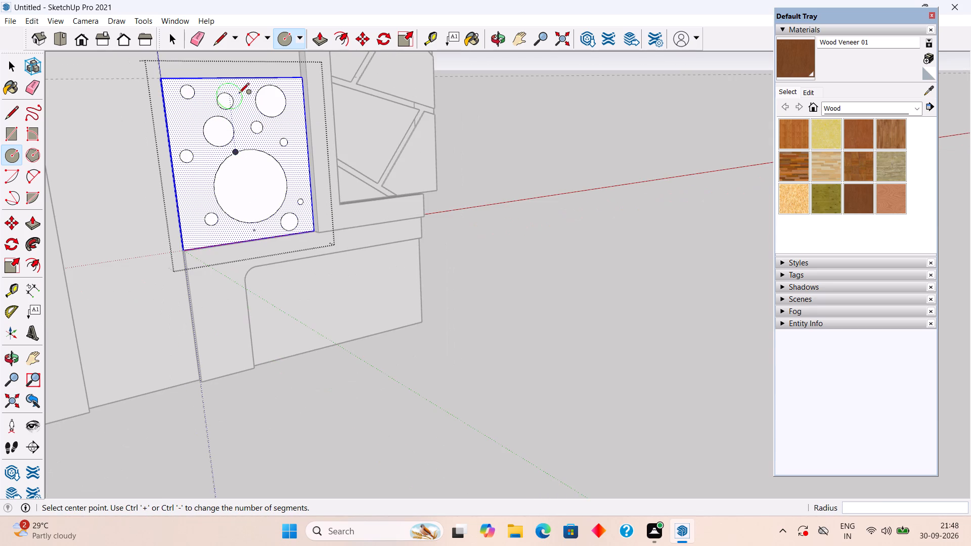
pyautogui.scroll(14, 247, 88)
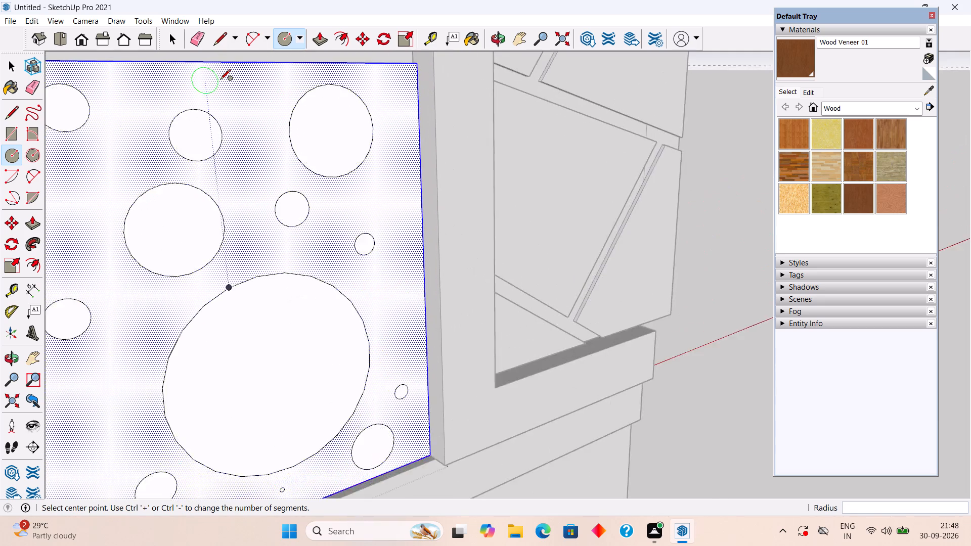
pyautogui.scroll(2, 220, 80)
pyautogui.click(220, 72)
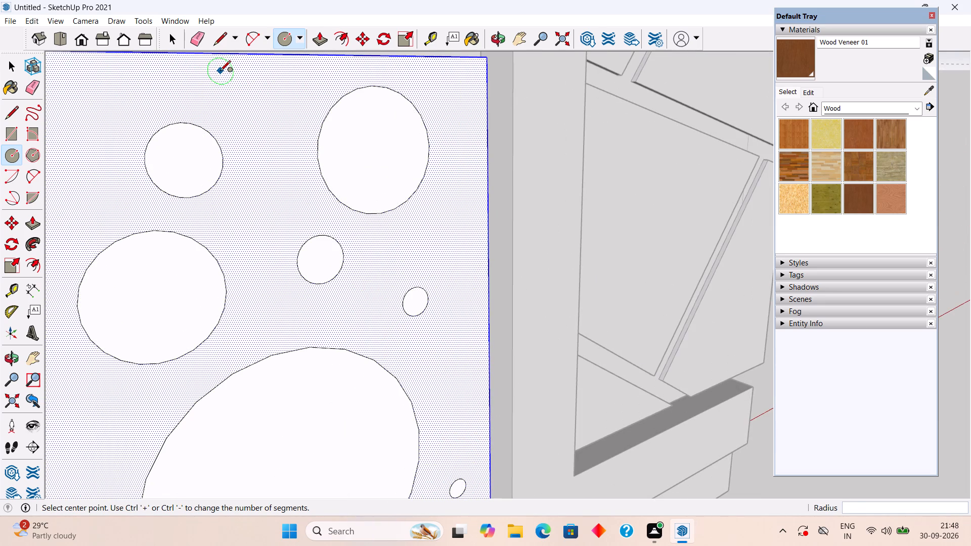
pyautogui.click(231, 79)
# Delete the tiny circle below the large circle on the slab's front face.
pyautogui.scroll(-6, 231, 79)
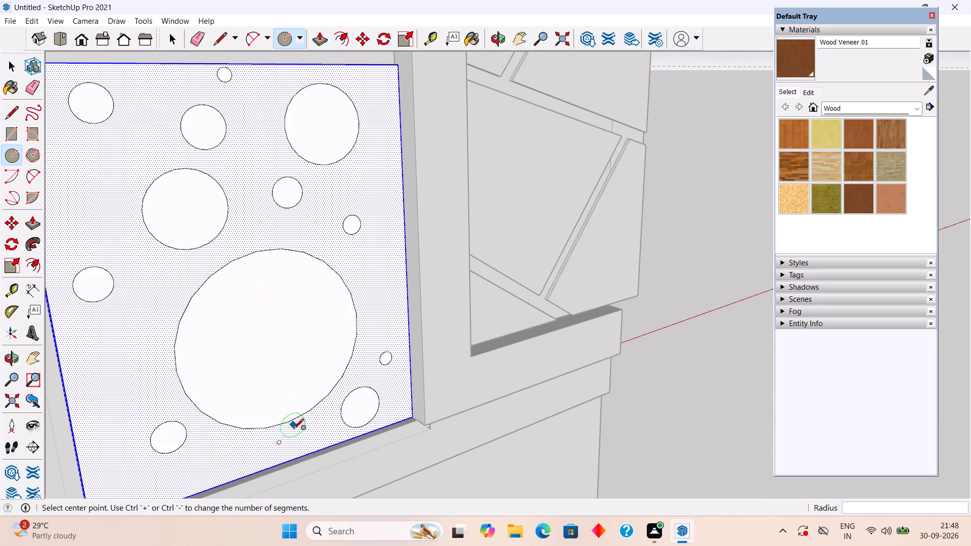
pyautogui.press('space')
pyautogui.scroll(7, 273, 428)
pyautogui.moveTo(275, 466); pyautogui.dragTo(275, 444, button='middle')
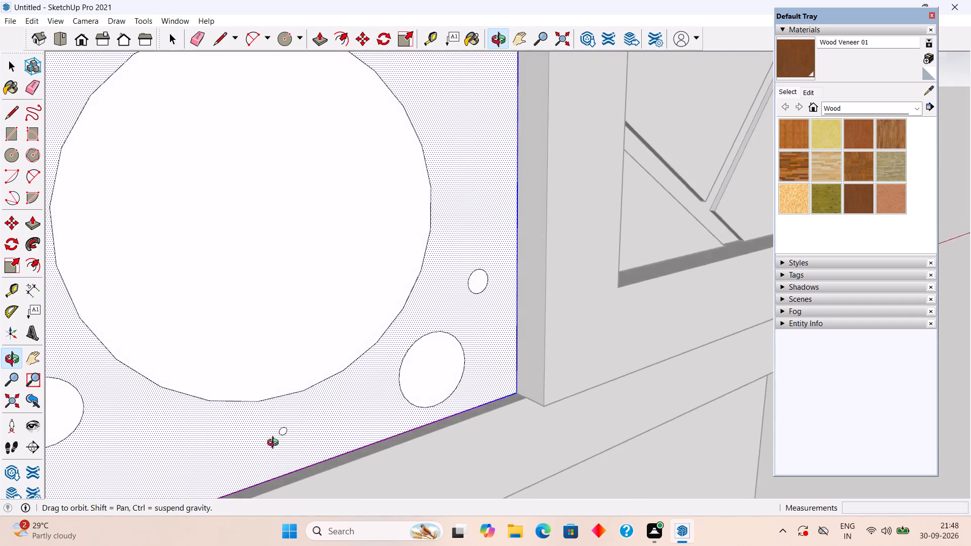
pyautogui.moveTo(275, 444); pyautogui.dragTo(286, 362, button='middle')
pyautogui.scroll(5, 291, 313)
pyautogui.click(295, 249)
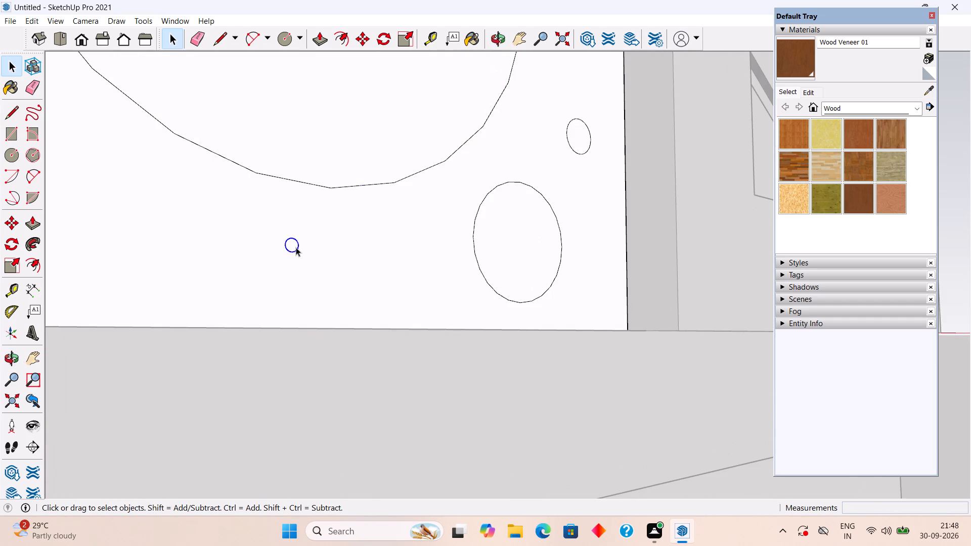
pyautogui.press('Delete')
pyautogui.scroll(-5, 296, 247)
pyautogui.click(300, 259)
# Draw a circle of about 2" radius below the large circle, near the slab's bottom edge.
pyautogui.scroll(-11, 300, 259)
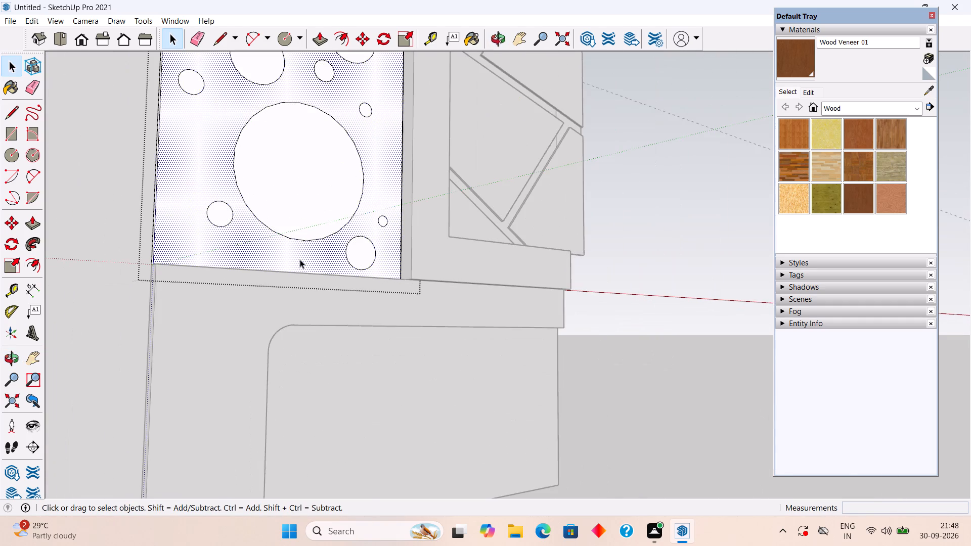
pyautogui.moveTo(291, 260); pyautogui.dragTo(310, 384, button='middle')
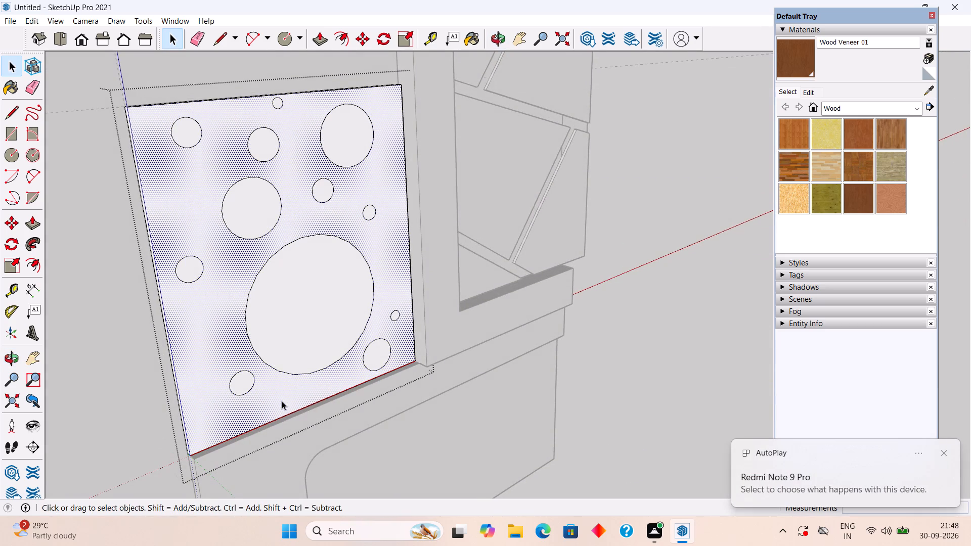
pyautogui.press('c')
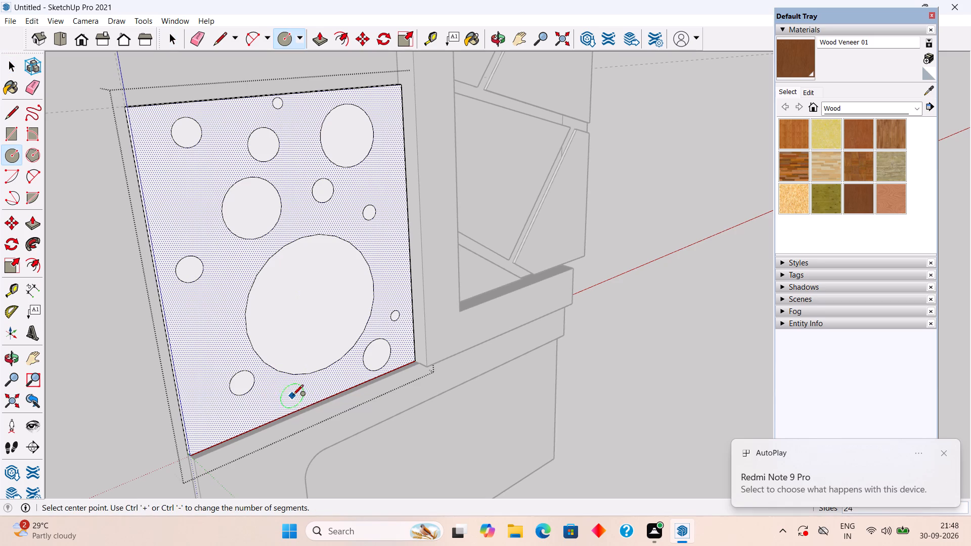
pyautogui.click(293, 395)
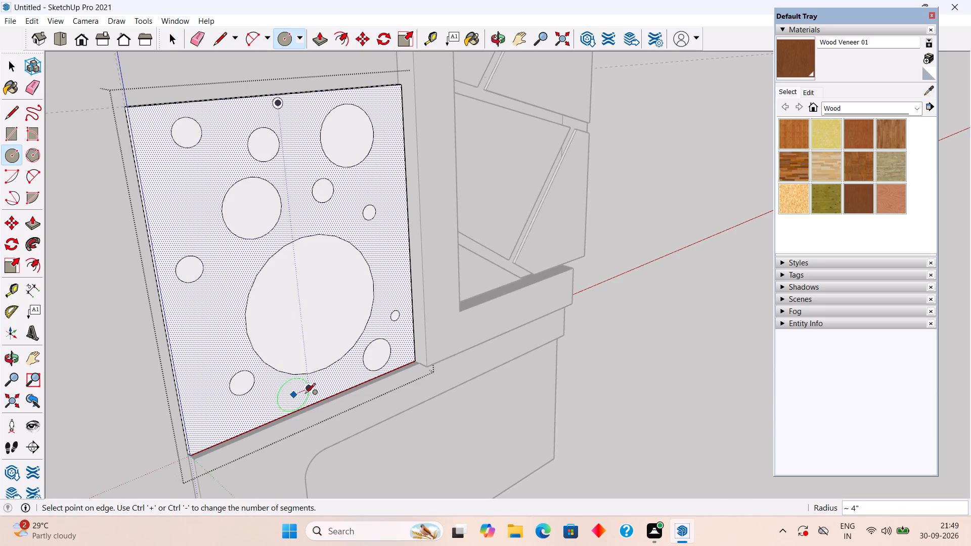
pyautogui.click(300, 395)
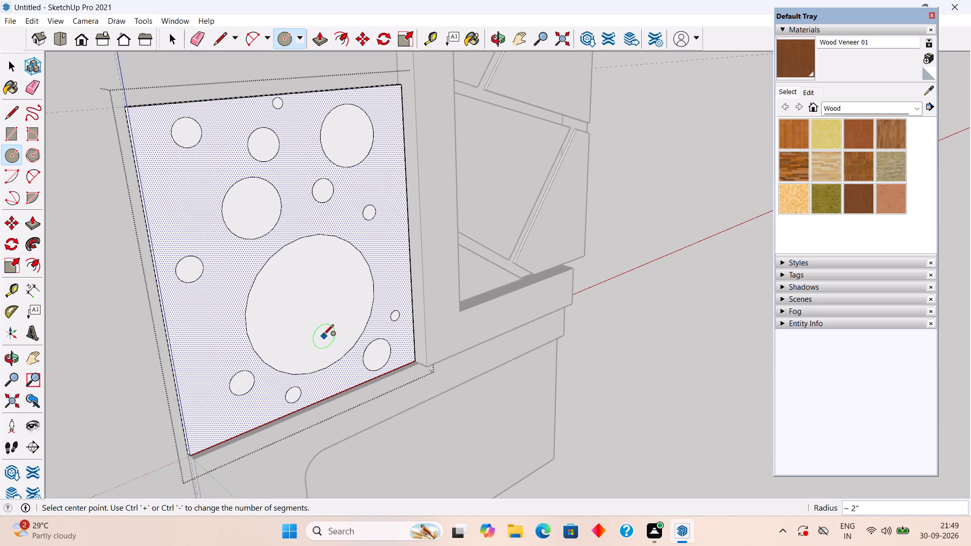
pyautogui.click(210, 326)
pyautogui.press('space')
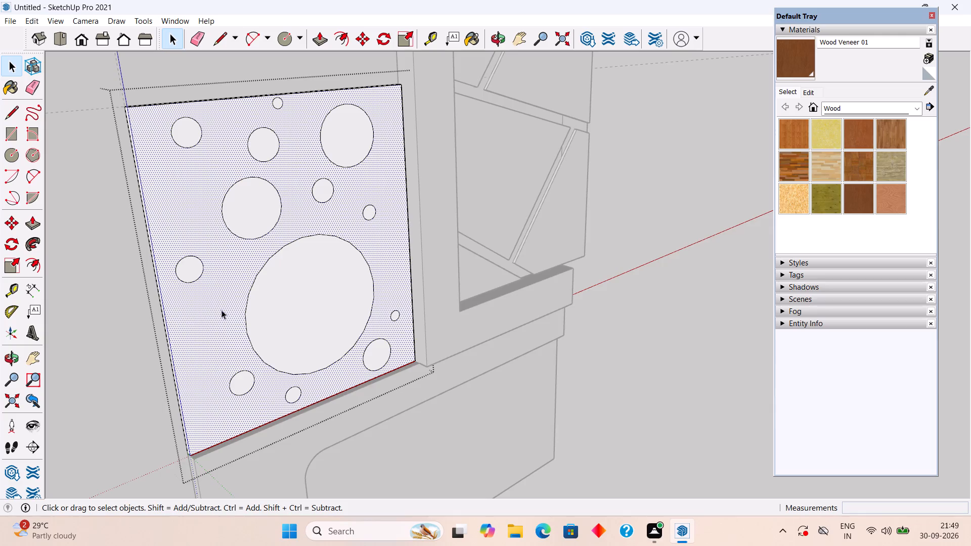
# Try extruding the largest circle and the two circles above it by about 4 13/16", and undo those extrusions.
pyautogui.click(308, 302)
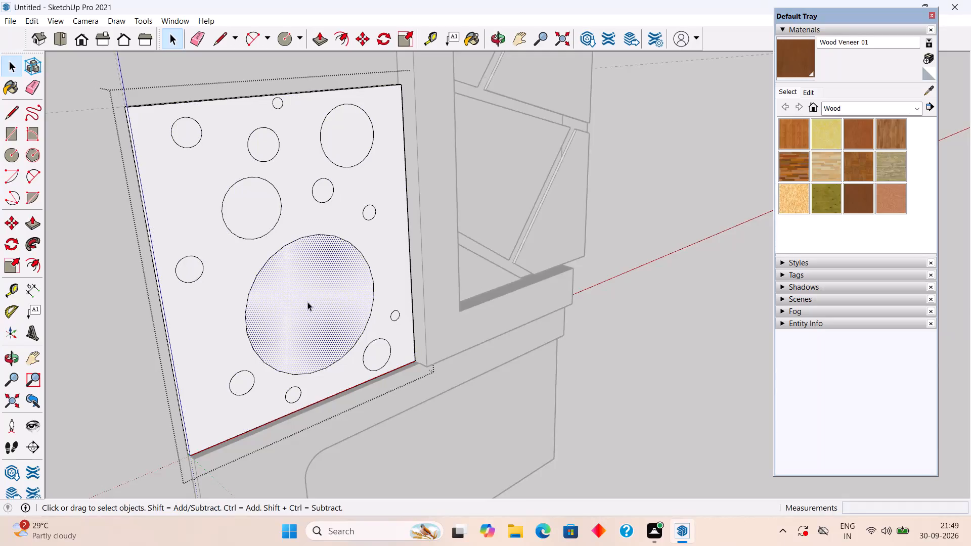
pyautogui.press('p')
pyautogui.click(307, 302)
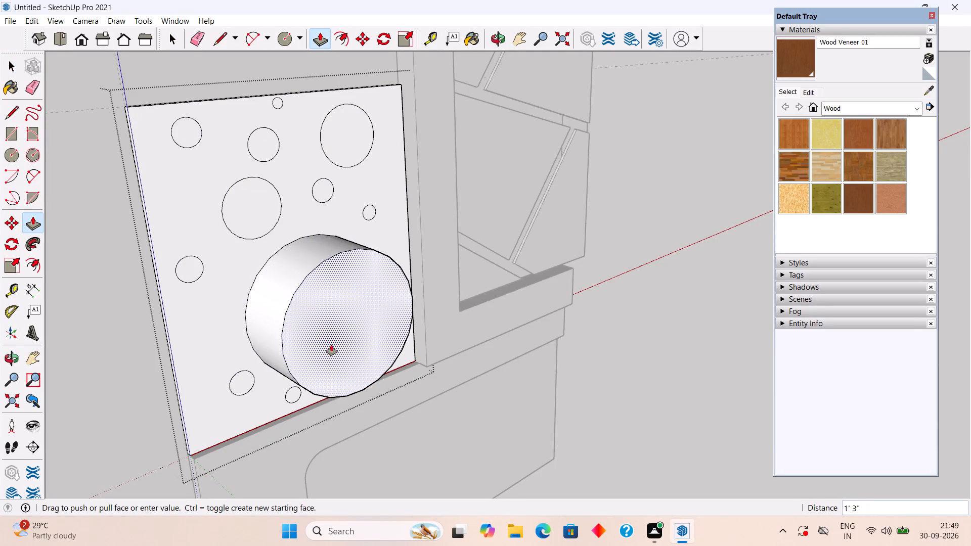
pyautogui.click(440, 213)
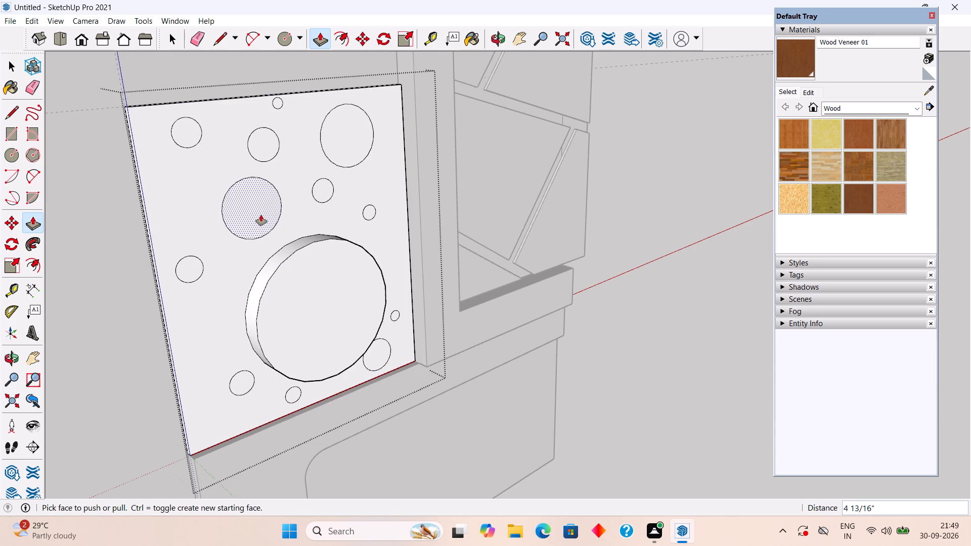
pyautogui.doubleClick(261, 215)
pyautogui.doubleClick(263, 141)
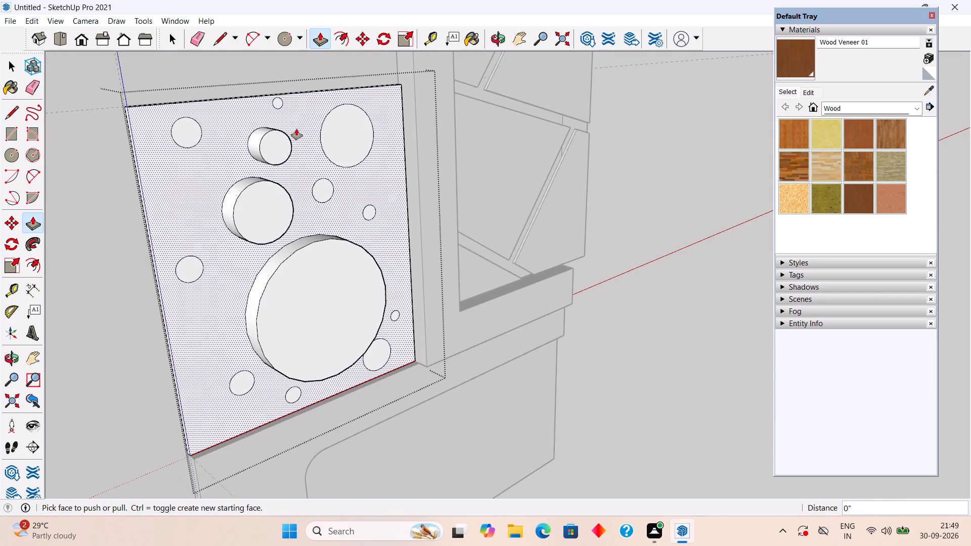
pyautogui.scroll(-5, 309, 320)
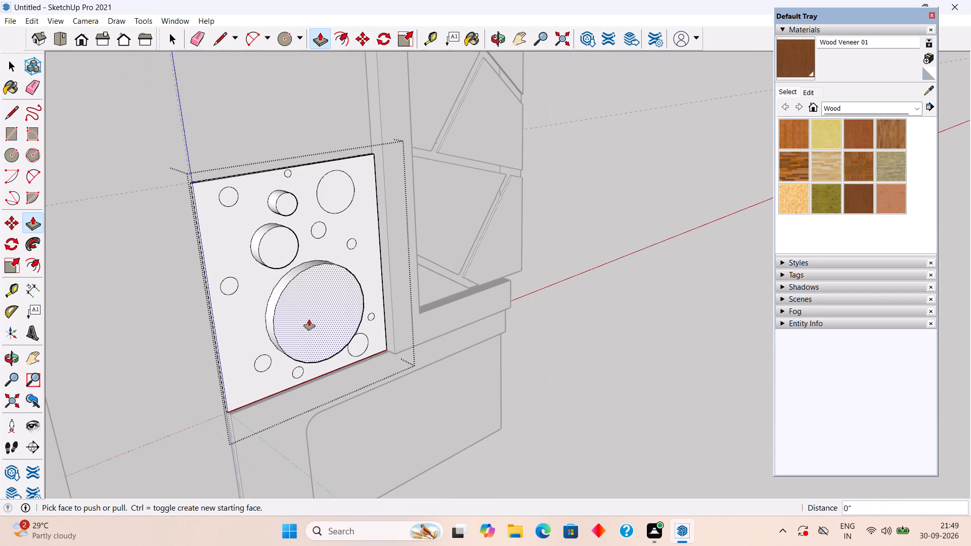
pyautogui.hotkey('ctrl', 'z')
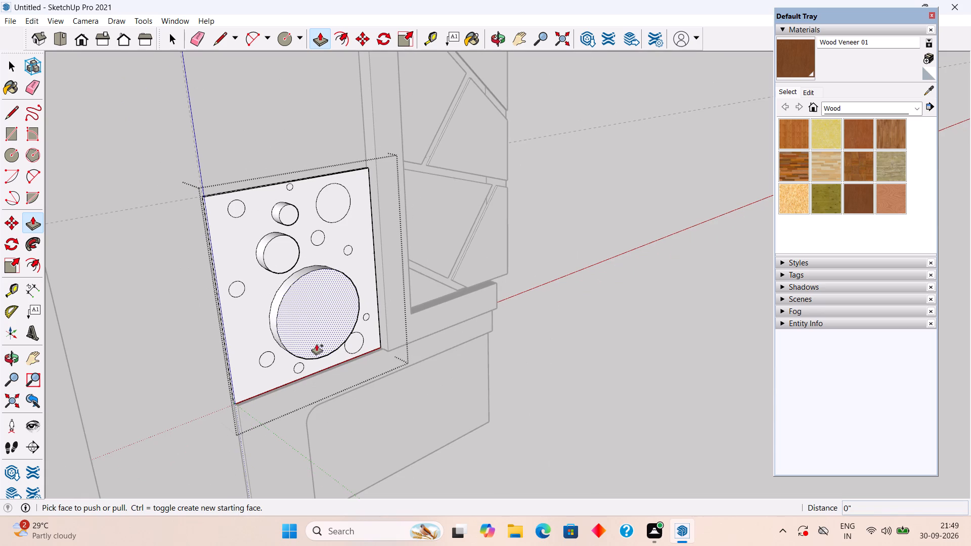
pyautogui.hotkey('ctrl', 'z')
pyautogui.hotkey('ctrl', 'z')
# Extrude the largest circle about 1 13/16" and apply the same depth to the three circles along the slab's bottom edge.
pyautogui.click(302, 329)
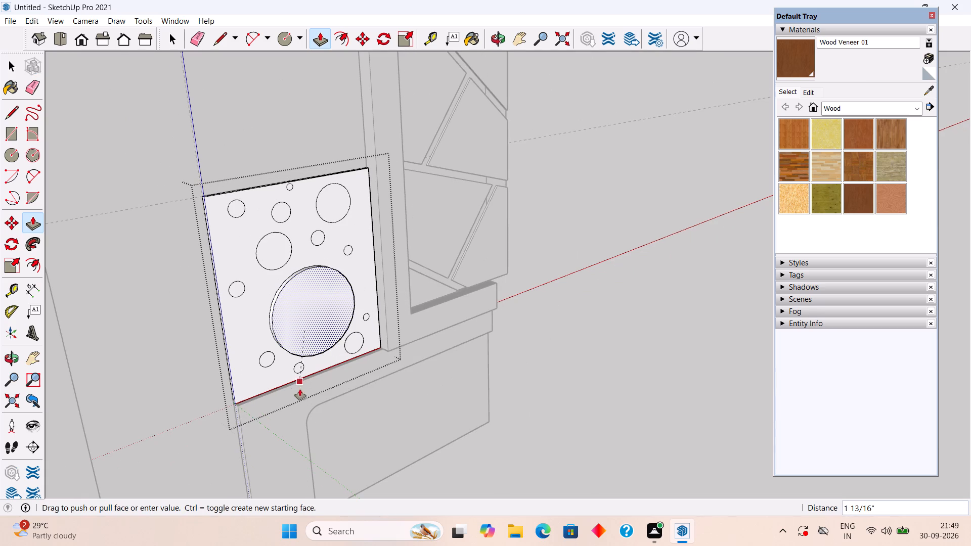
pyautogui.click(298, 397)
pyautogui.doubleClick(267, 352)
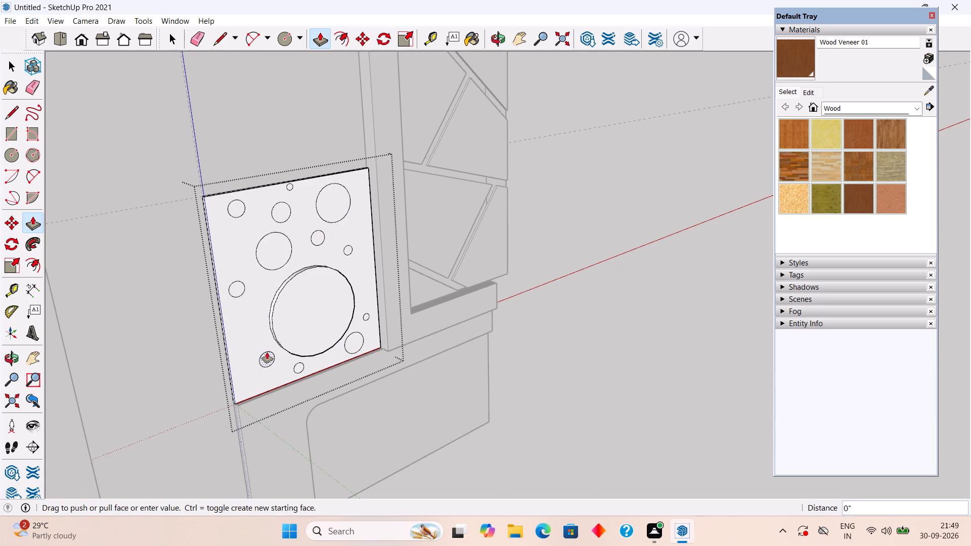
pyautogui.doubleClick(300, 363)
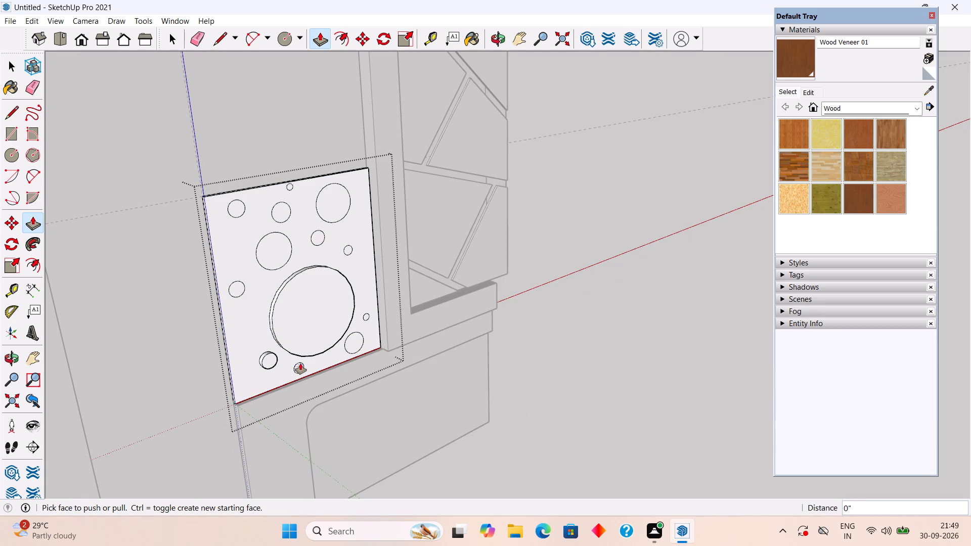
pyautogui.doubleClick(358, 338)
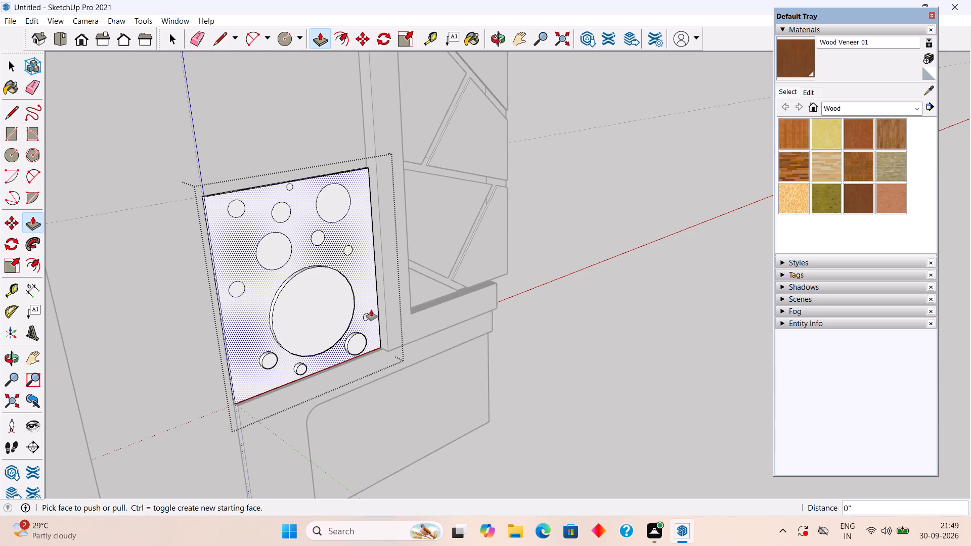
# Extrude the tiny circle beside the largest one, near the patterned panel, by 1 13/16".
pyautogui.click(368, 312)
pyautogui.scroll(7, 368, 312)
pyautogui.press('space')
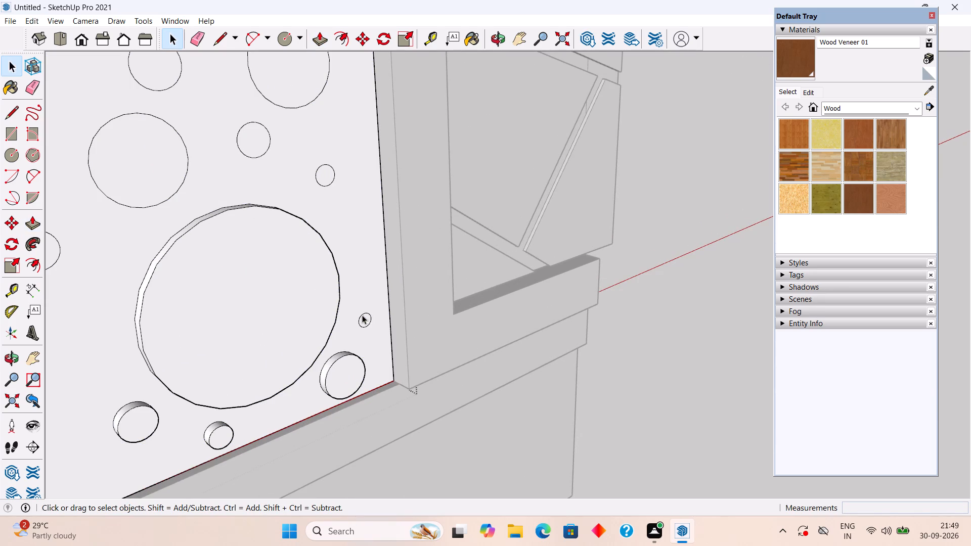
pyautogui.click(365, 318)
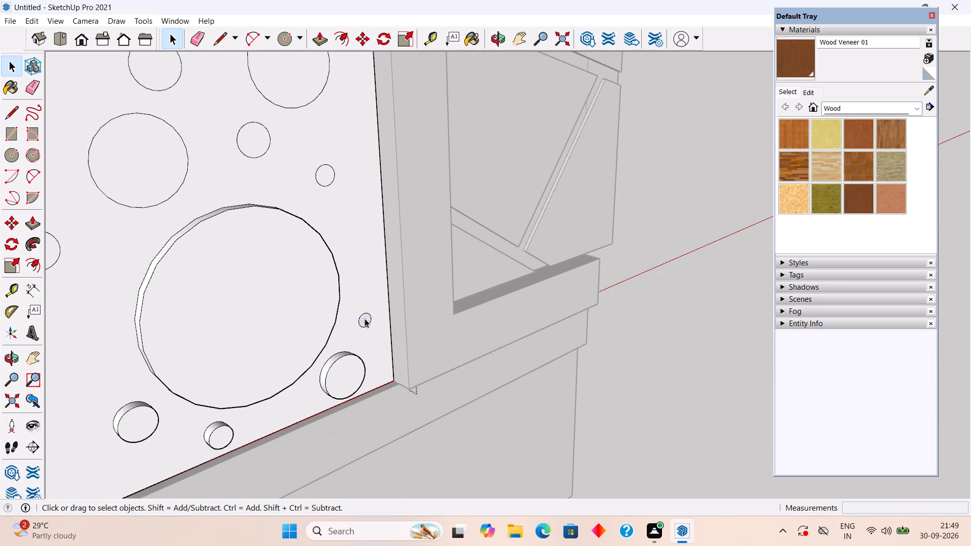
pyautogui.press('p')
pyautogui.click(369, 316)
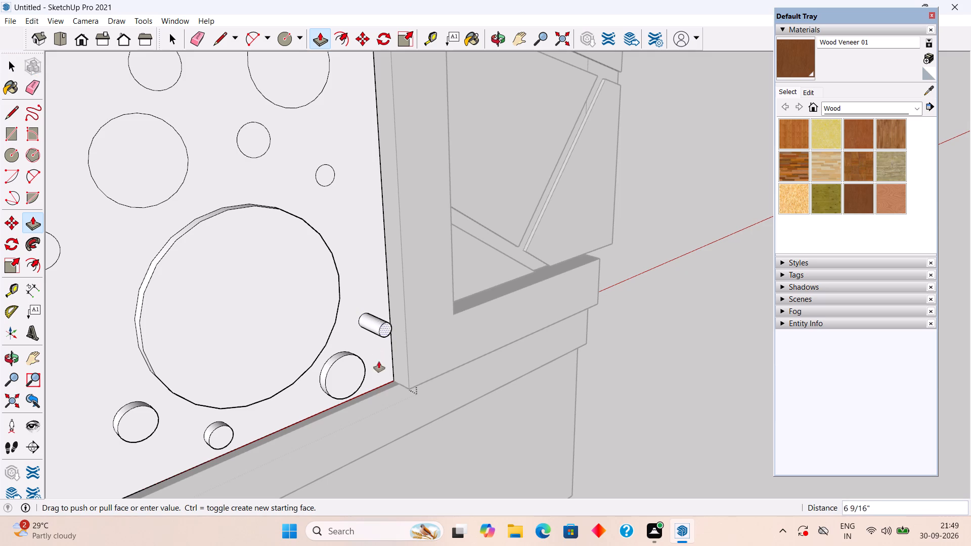
pyautogui.click(375, 414)
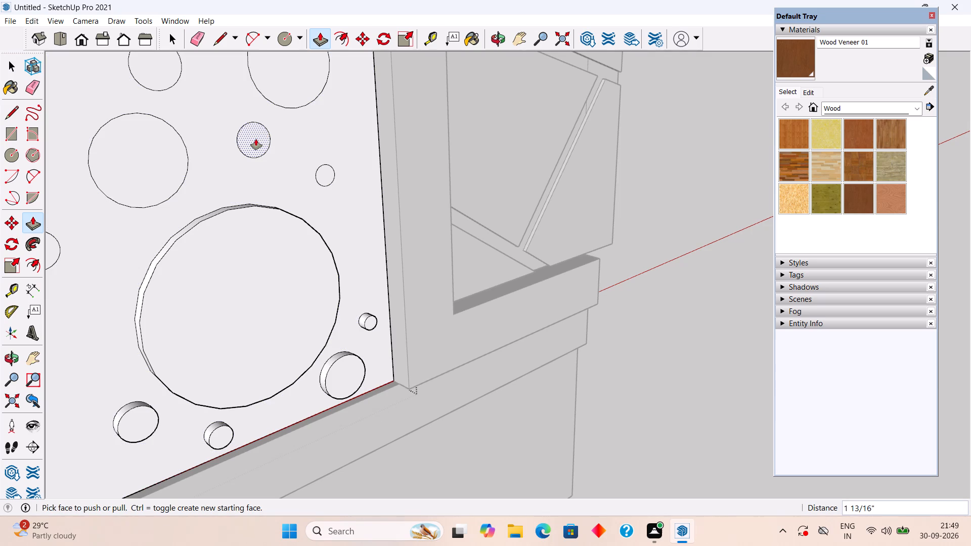
# Extrude the two small circles, the large upper circle and the mid-sized circle above the largest one by the same 1 13/16".
pyautogui.doubleClick(256, 139)
pyautogui.doubleClick(325, 175)
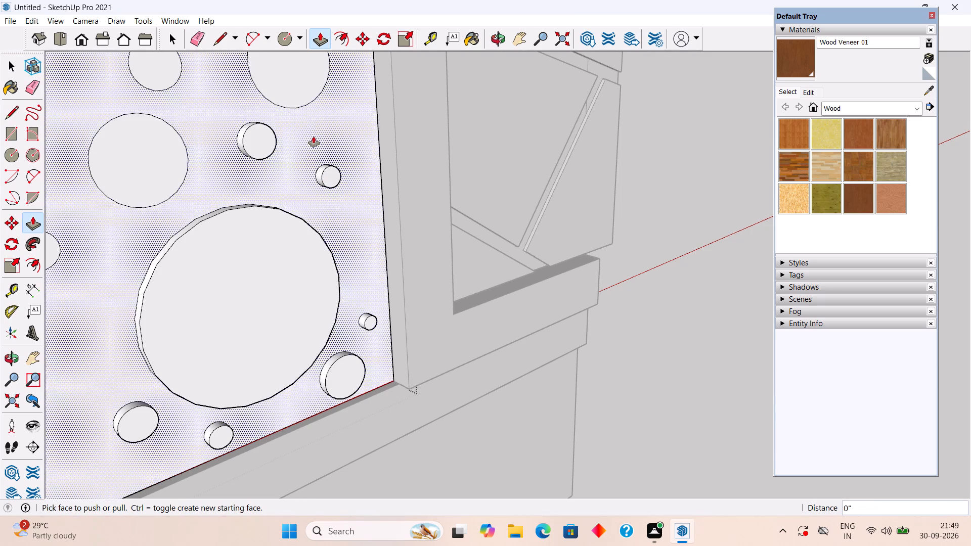
pyautogui.doubleClick(303, 72)
pyautogui.doubleClick(142, 143)
# Extrude the remaining four circles along the slab's top and far side by 1 13/16" and close the slab group.
pyautogui.scroll(-5, 142, 143)
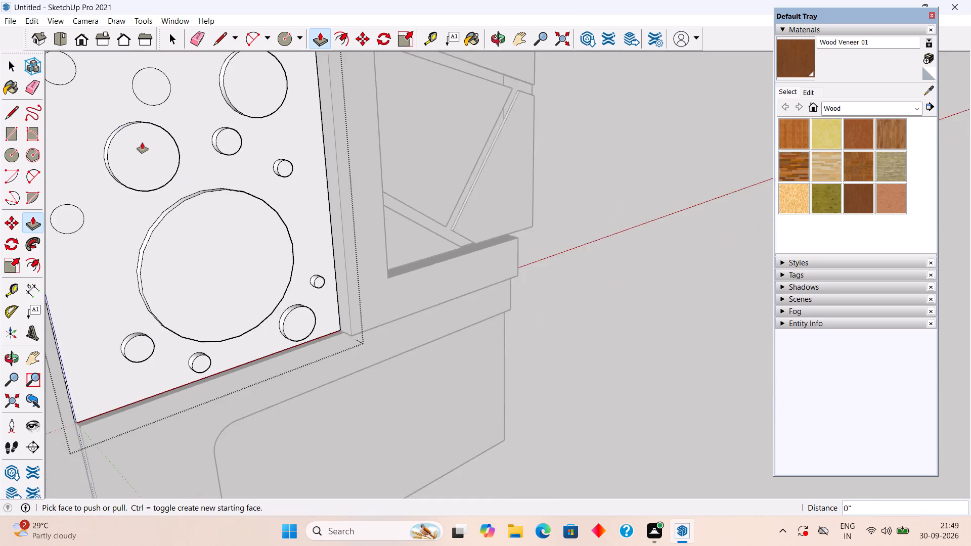
pyautogui.scroll(-6, 142, 143)
pyautogui.doubleClick(147, 108)
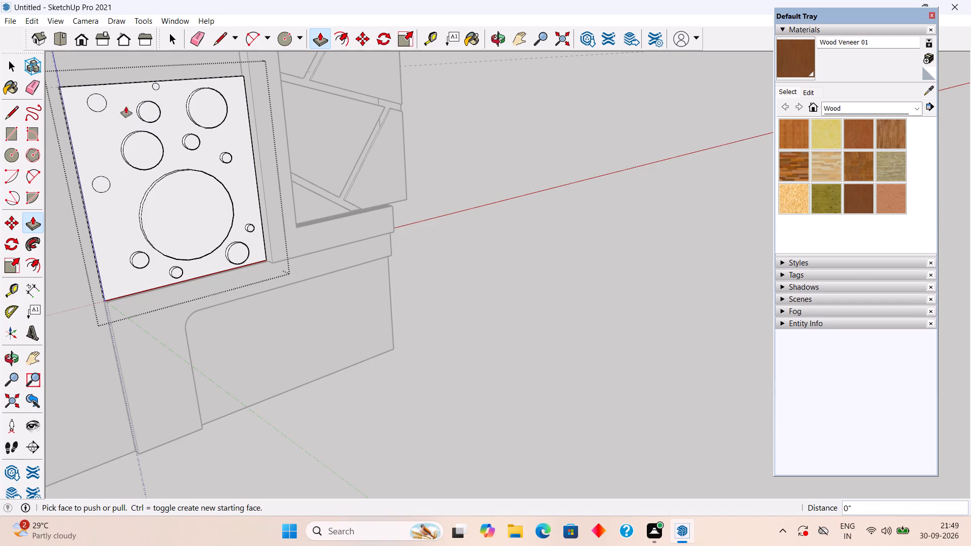
pyautogui.doubleClick(97, 101)
pyautogui.doubleClick(99, 177)
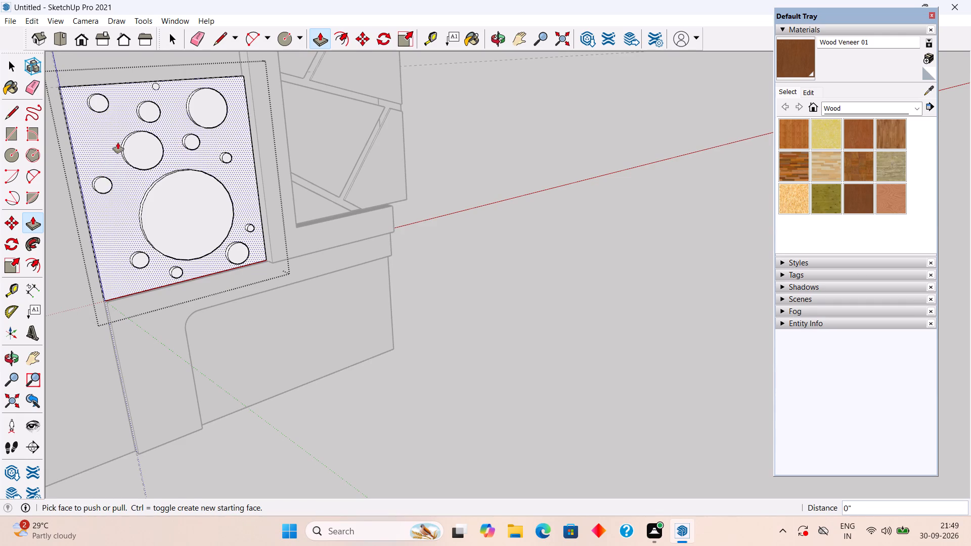
pyautogui.scroll(-3, 118, 143)
pyautogui.scroll(-1, 145, 82)
pyautogui.scroll(11, 146, 81)
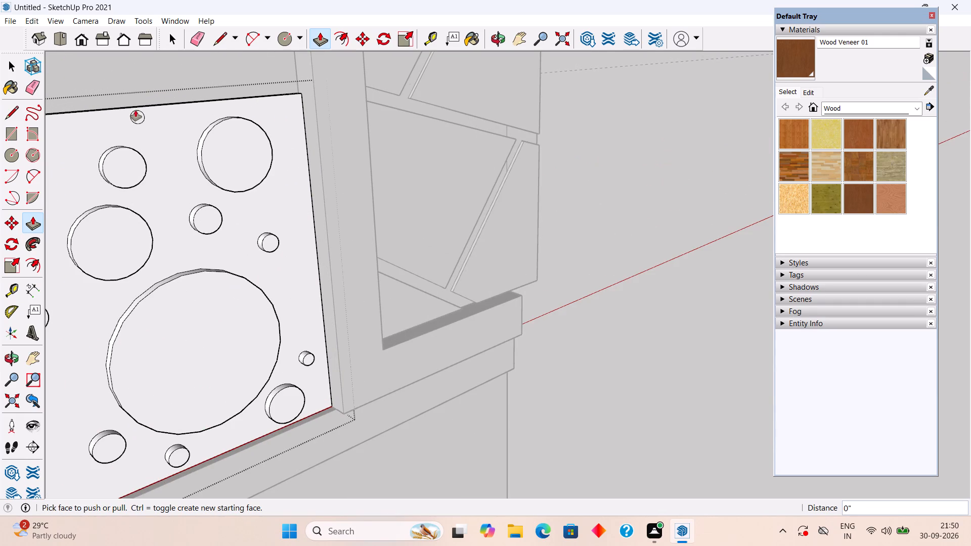
pyautogui.doubleClick(140, 112)
pyautogui.scroll(-10, 140, 112)
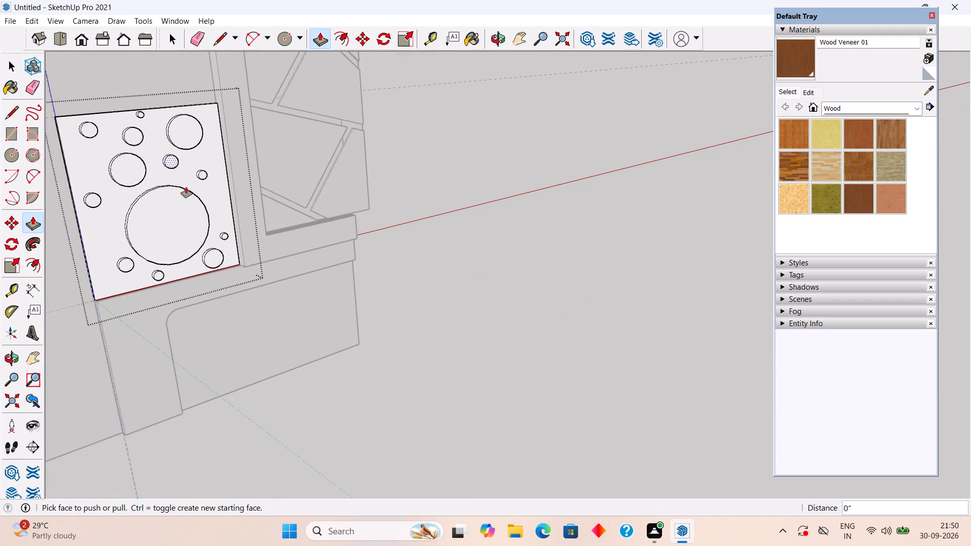
pyautogui.press('space')
pyautogui.scroll(-5, 191, 197)
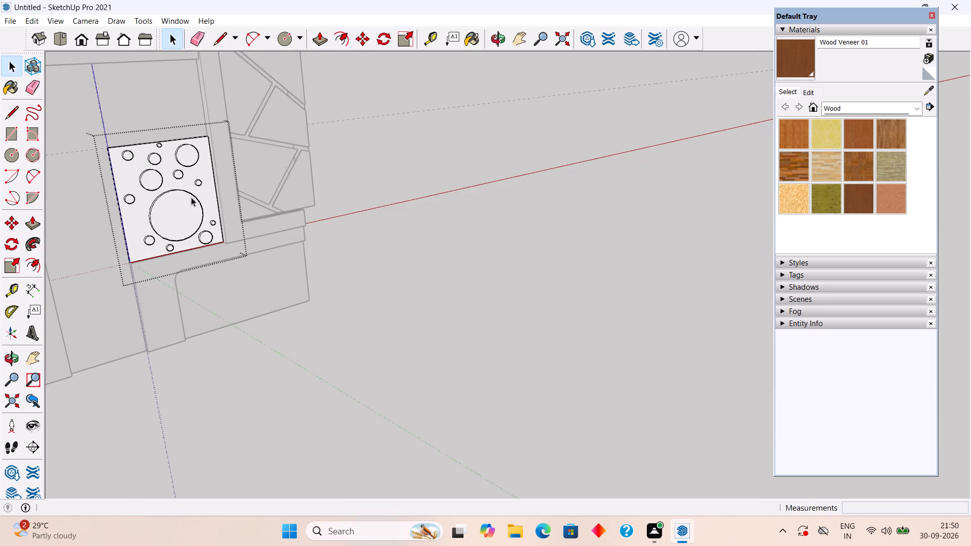
pyautogui.keyDown('shift'); pyautogui.moveTo(191, 197); pyautogui.dragTo(449, 253, button='middle'); pyautogui.keyUp('shift')
pyautogui.click(592, 292)
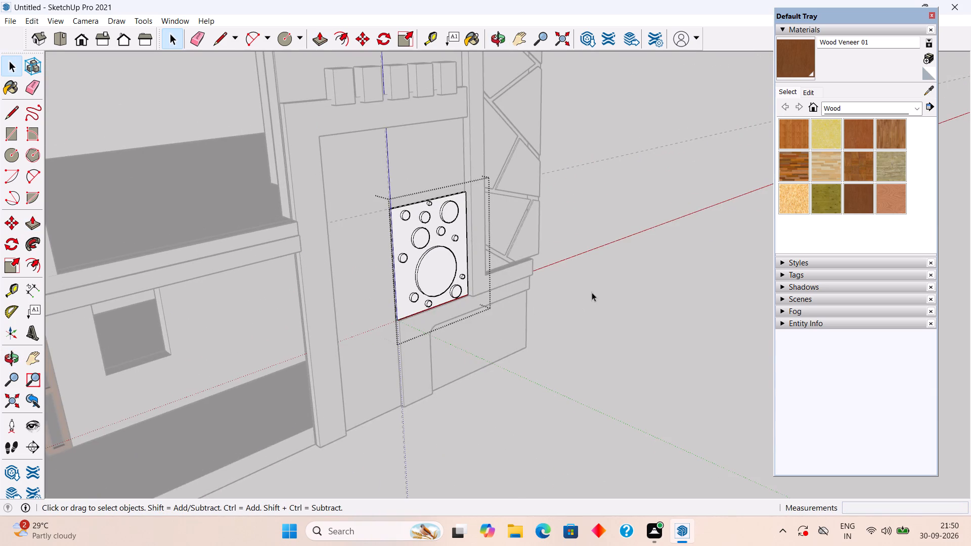
# Examine the circle-patterned slab and the empty recess area above it from several angles.
pyautogui.moveTo(414, 349); pyautogui.dragTo(168, 444, button='middle')
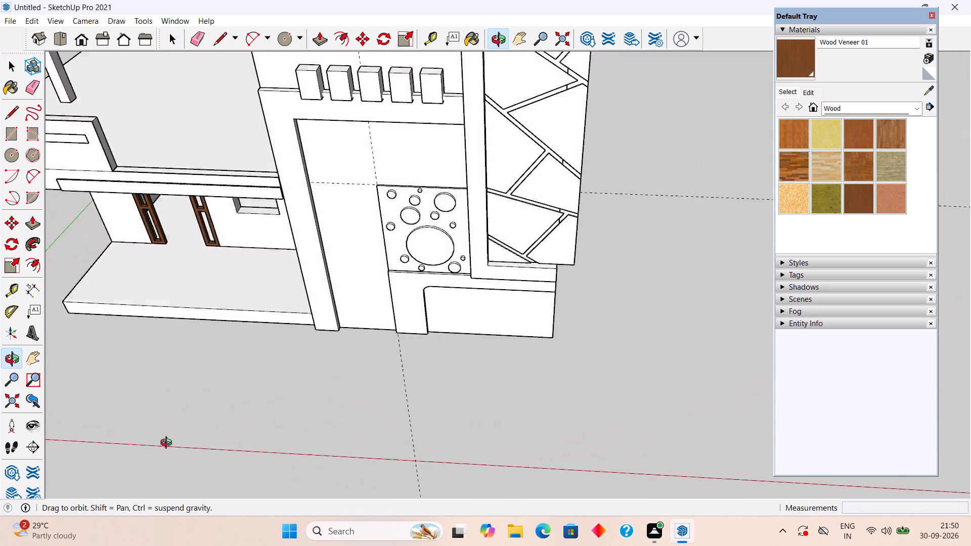
pyautogui.moveTo(168, 444); pyautogui.dragTo(302, 302, button='middle')
pyautogui.scroll(-1, 304, 300)
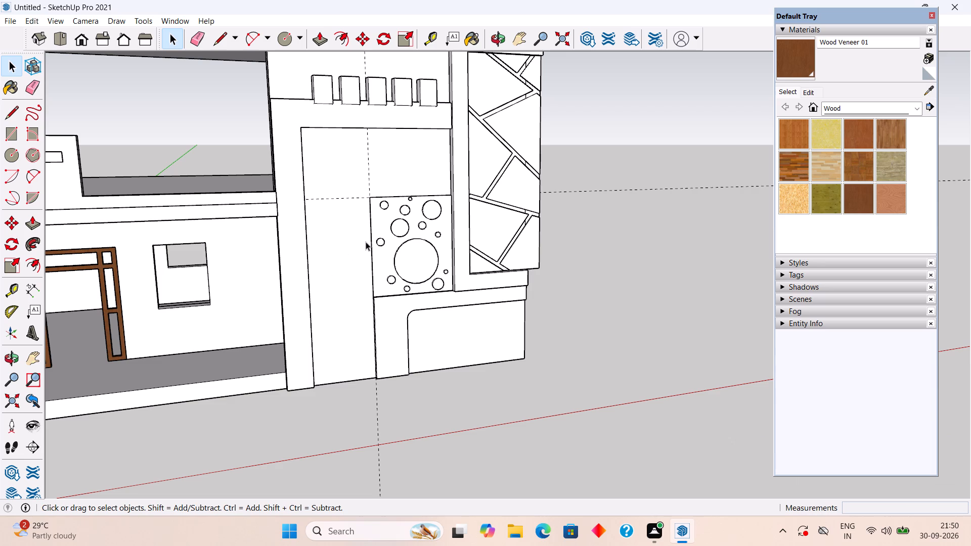
pyautogui.moveTo(411, 151); pyautogui.dragTo(431, 198, button='middle')
pyautogui.scroll(5, 356, 178)
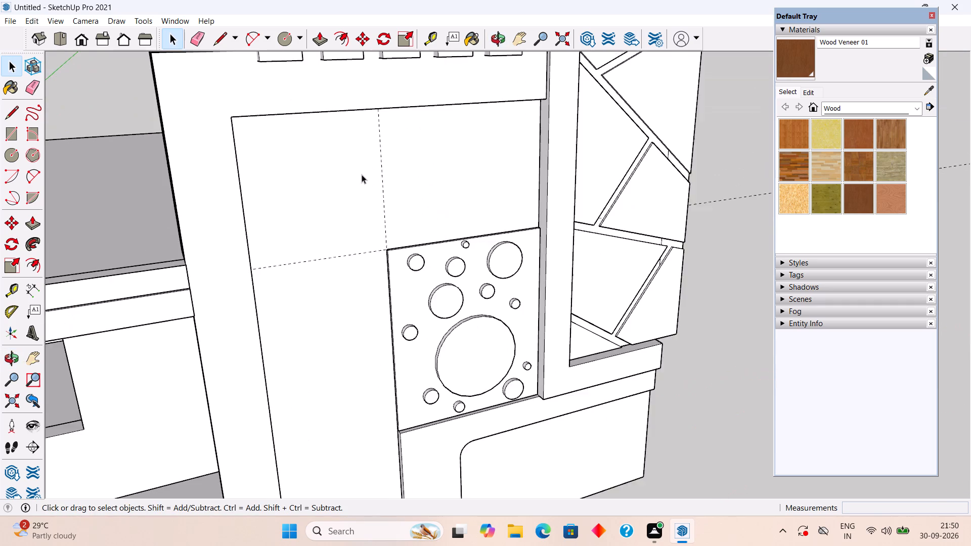
pyautogui.scroll(7, 362, 174)
pyautogui.moveTo(354, 177); pyautogui.dragTo(327, 202, button='middle')
pyautogui.scroll(-8, 330, 191)
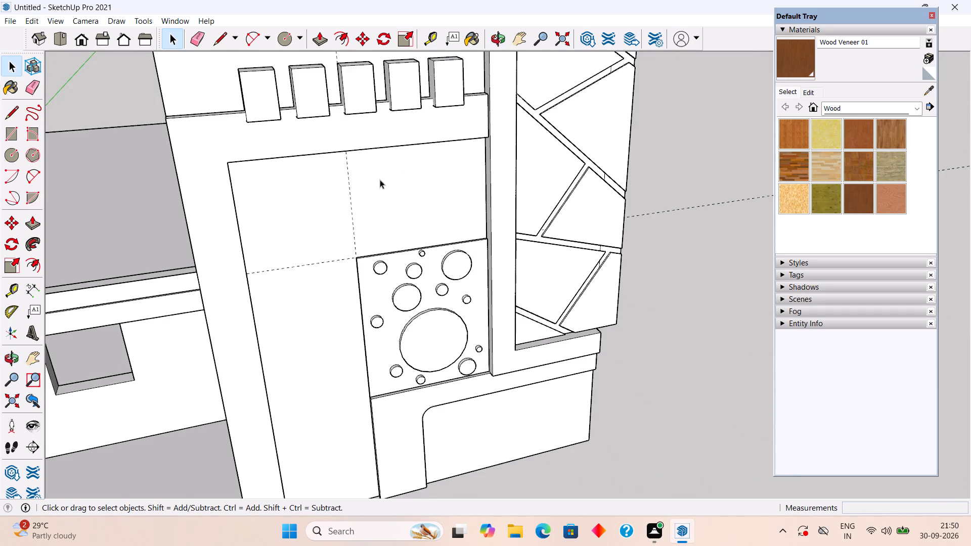
pyautogui.moveTo(405, 145); pyautogui.dragTo(416, 71, button='middle')
pyautogui.scroll(5, 391, 126)
pyautogui.moveTo(360, 150); pyautogui.dragTo(365, 103, button='middle')
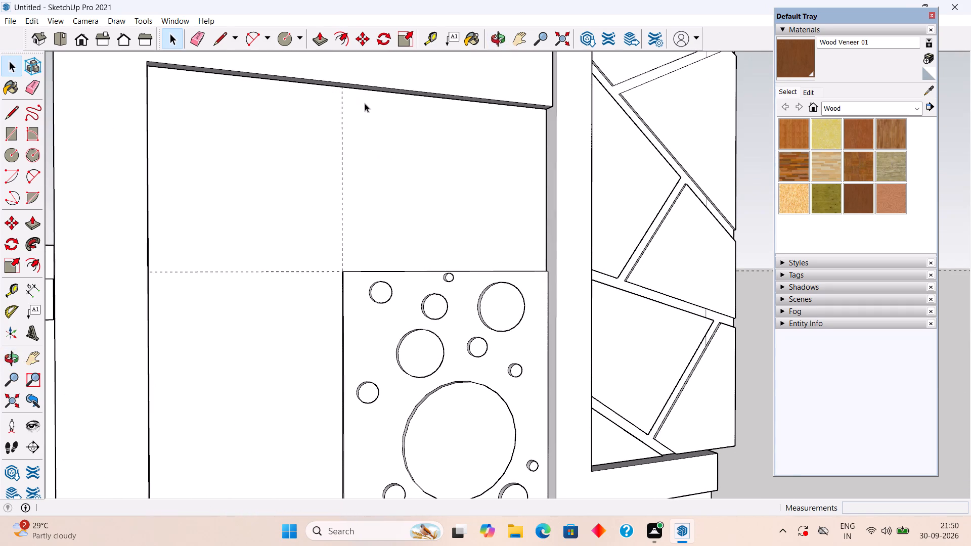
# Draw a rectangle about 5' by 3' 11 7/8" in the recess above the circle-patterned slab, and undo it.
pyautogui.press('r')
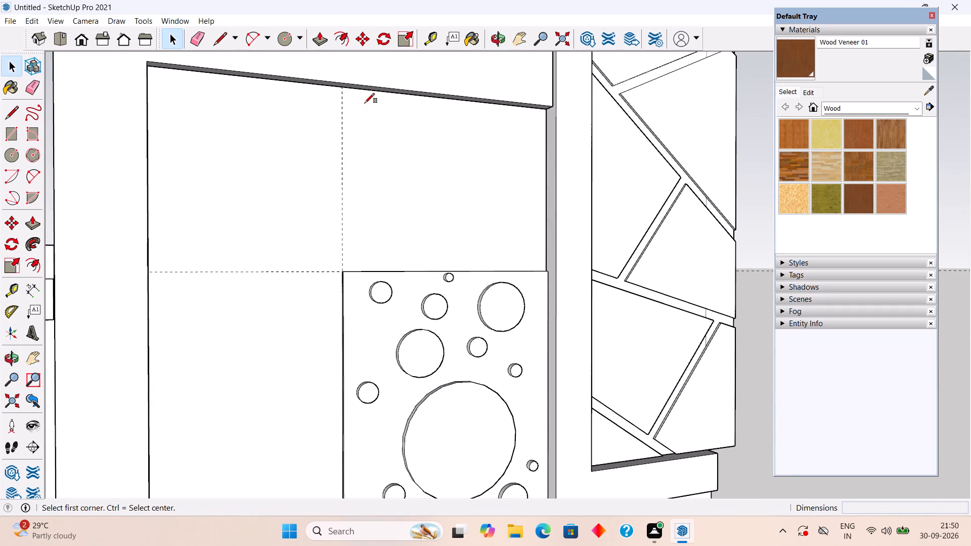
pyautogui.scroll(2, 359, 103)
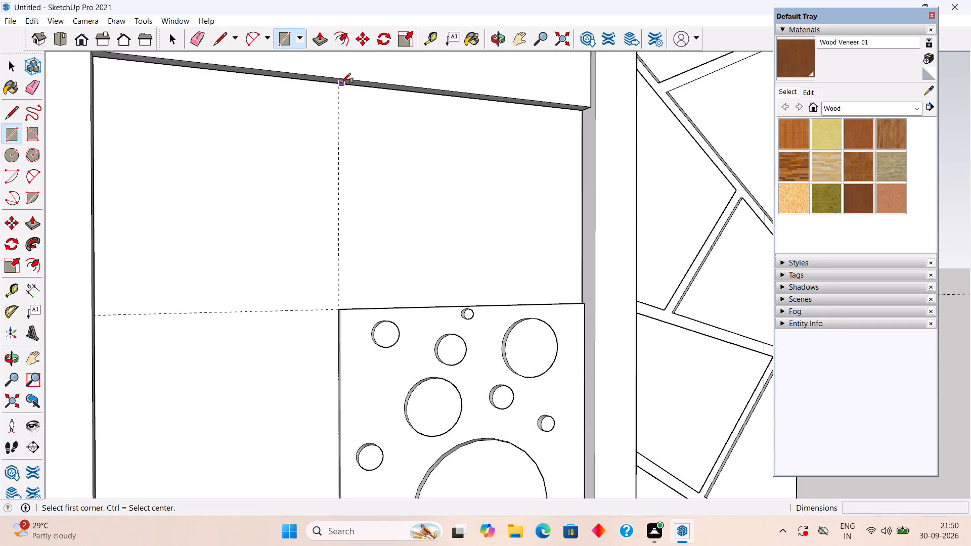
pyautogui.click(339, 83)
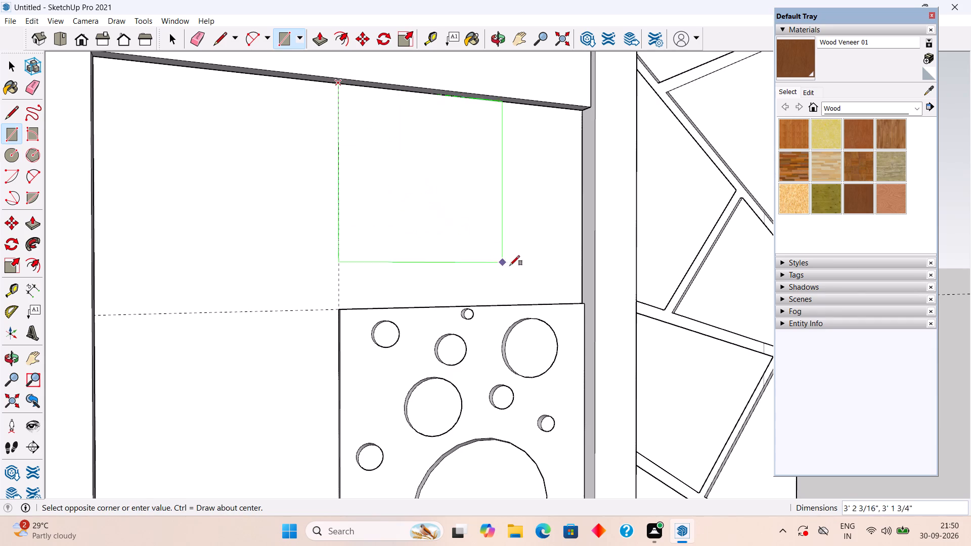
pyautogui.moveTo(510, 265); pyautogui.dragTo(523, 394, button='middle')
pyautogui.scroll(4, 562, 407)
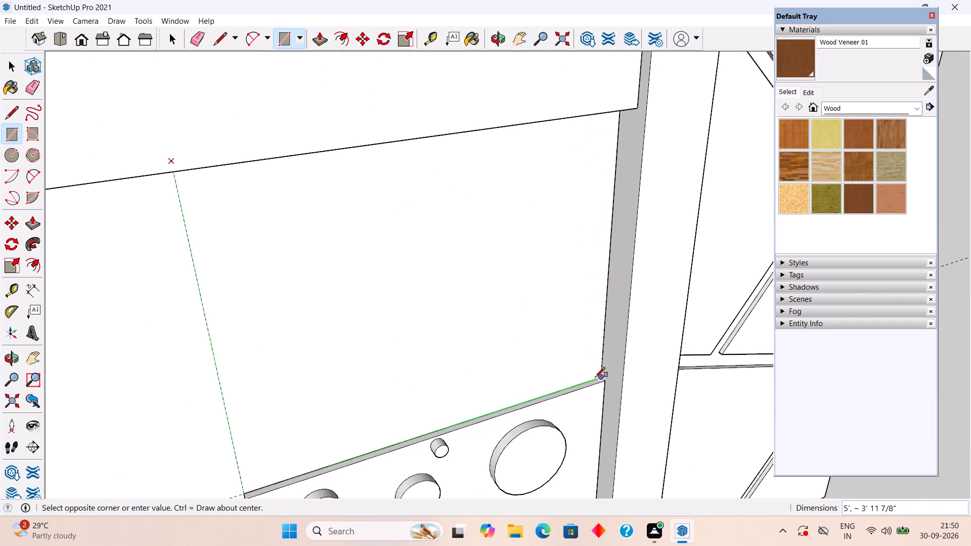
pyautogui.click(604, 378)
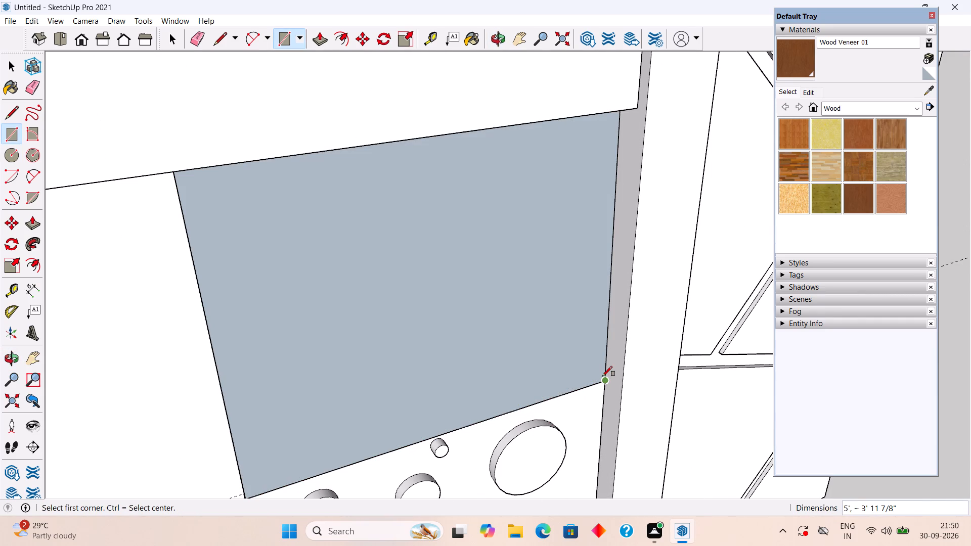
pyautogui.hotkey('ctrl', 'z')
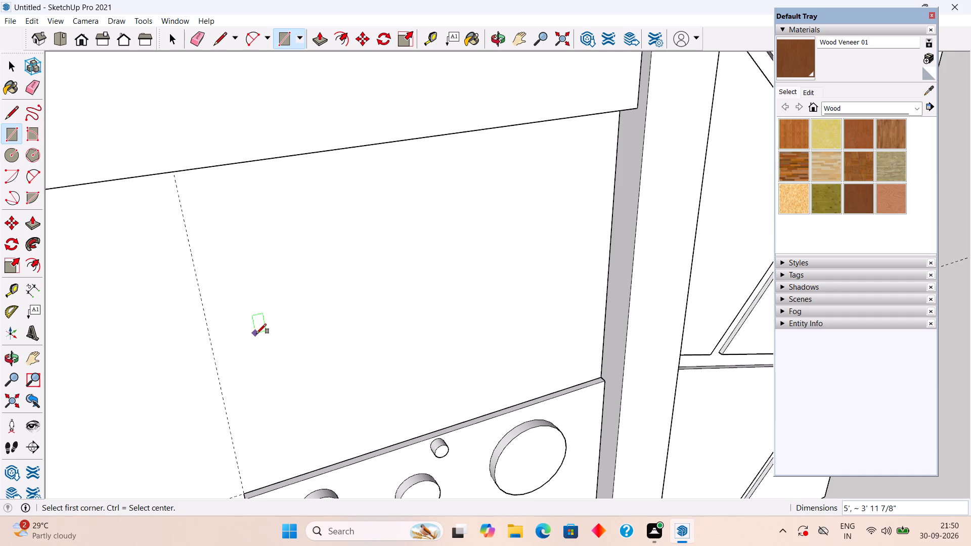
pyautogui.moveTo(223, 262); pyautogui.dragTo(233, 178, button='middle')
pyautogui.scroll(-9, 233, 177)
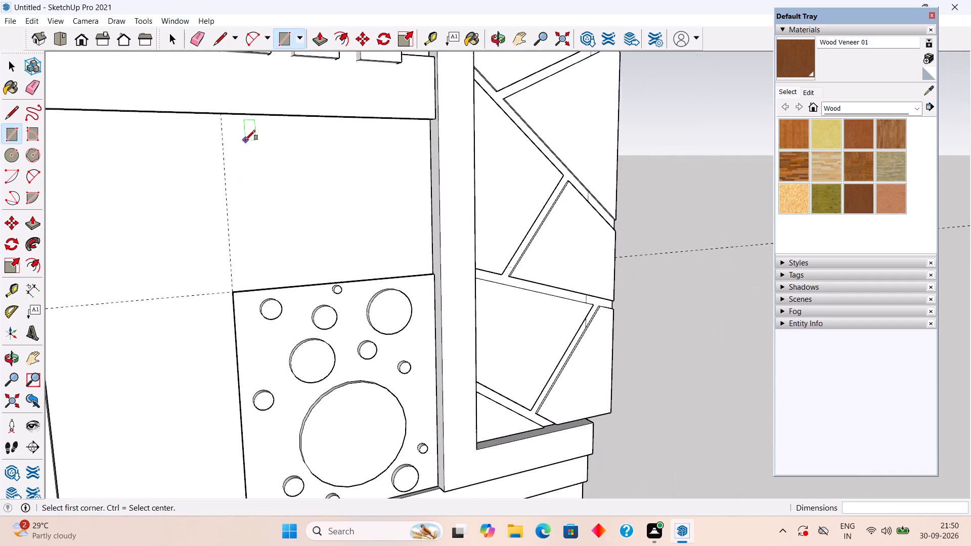
# Draw a rectangle about 5' by 3' 11 7/8" in the recess, directly above the circle-patterned slab.
pyautogui.moveTo(248, 139); pyautogui.dragTo(273, 93, button='middle')
pyautogui.scroll(4, 248, 95)
pyautogui.scroll(-4, 248, 81)
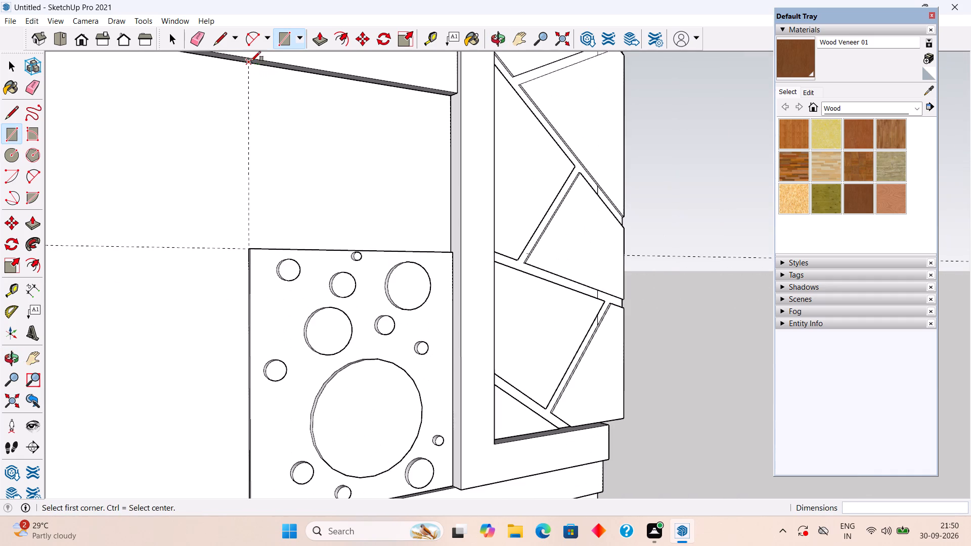
pyautogui.scroll(4, 251, 61)
pyautogui.click(246, 63)
pyautogui.scroll(-3, 357, 207)
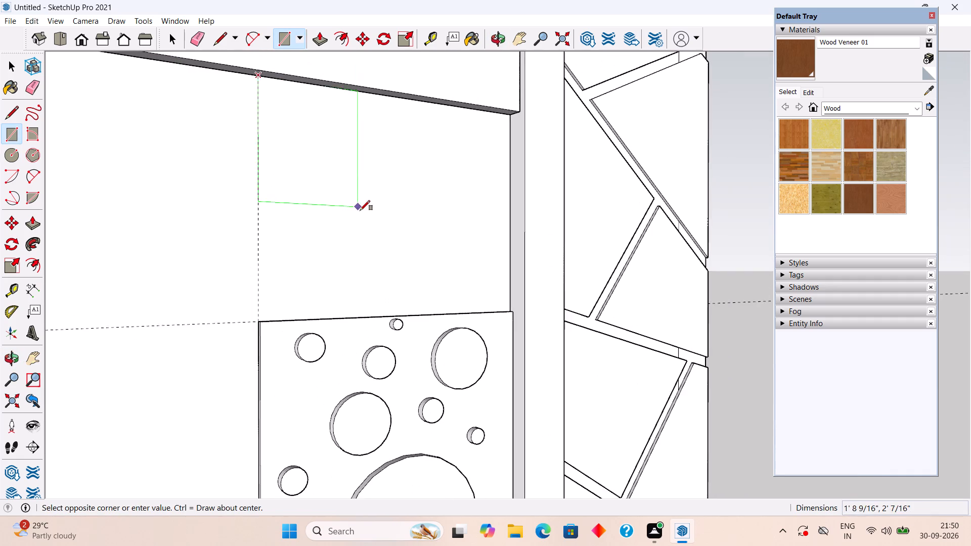
pyautogui.scroll(-4, 360, 210)
pyautogui.moveTo(363, 215); pyautogui.dragTo(363, 363, button='middle')
pyautogui.scroll(8, 420, 318)
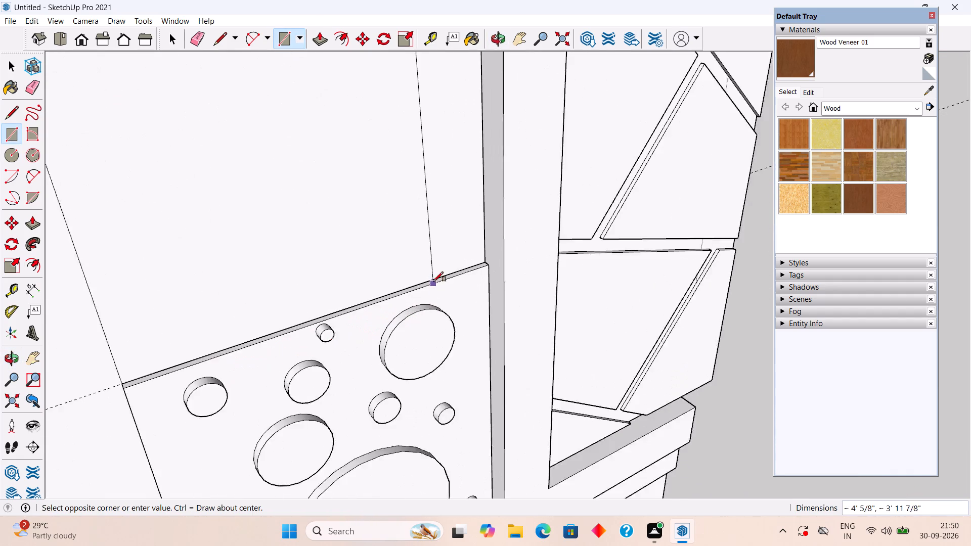
pyautogui.scroll(5, 433, 282)
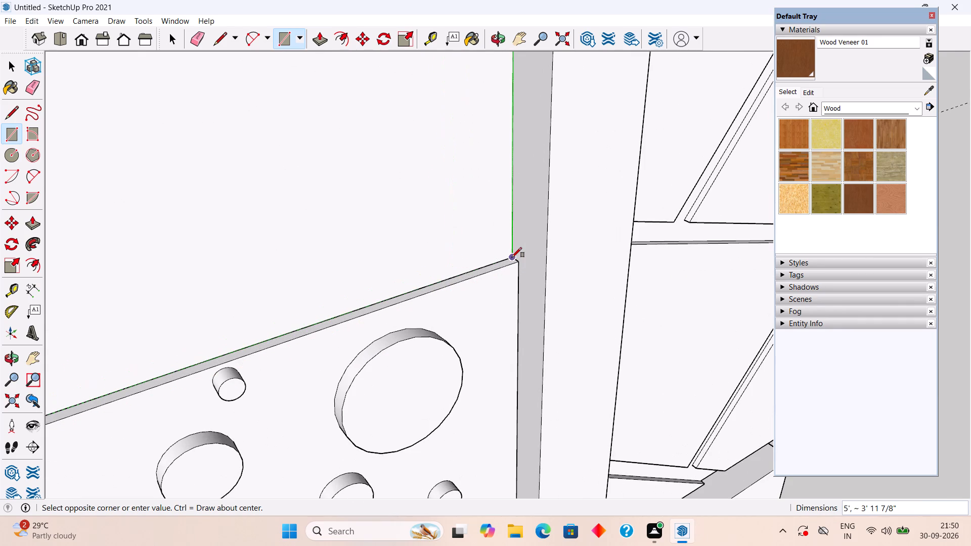
pyautogui.click(512, 257)
pyautogui.press('space')
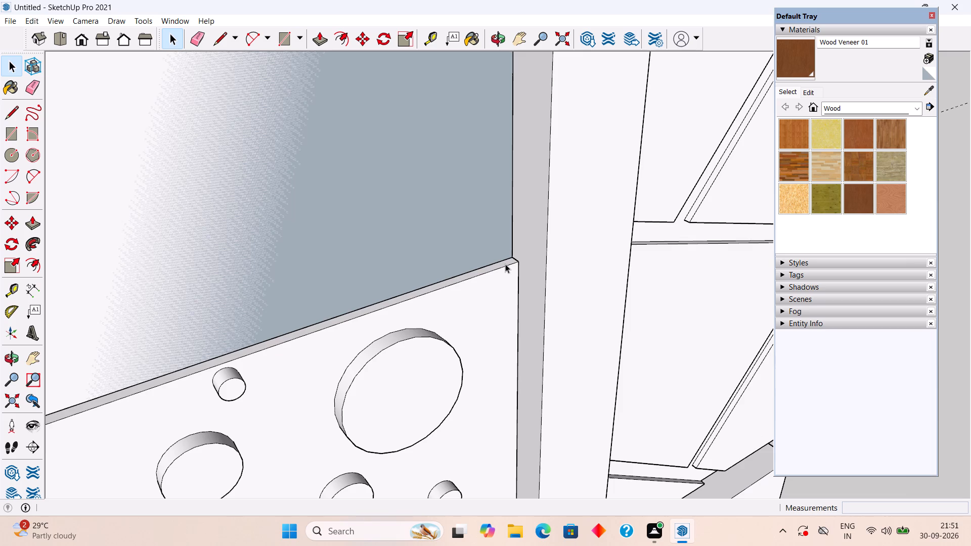
# Extrude the rectangle above the circle-patterned slab by 0.1".
pyautogui.scroll(-5, 505, 264)
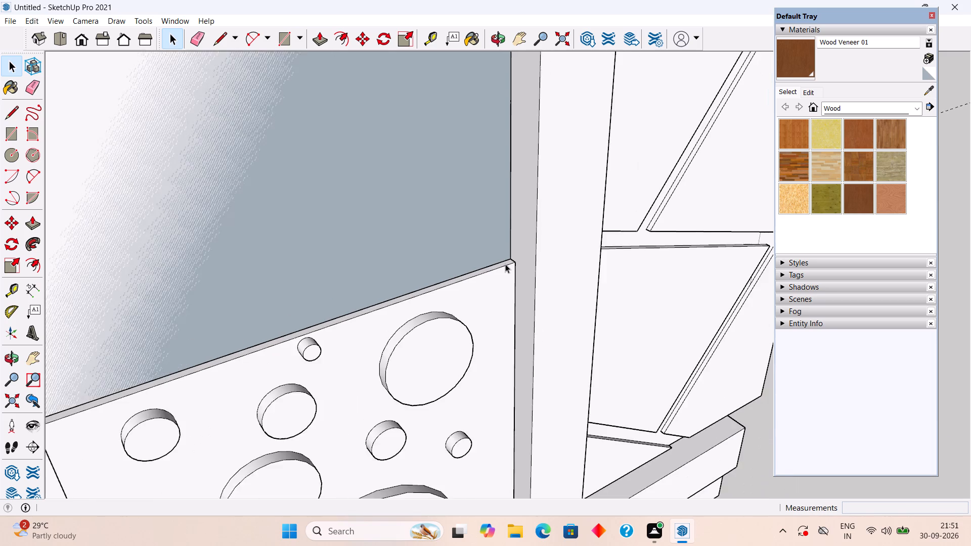
pyautogui.scroll(-5, 505, 264)
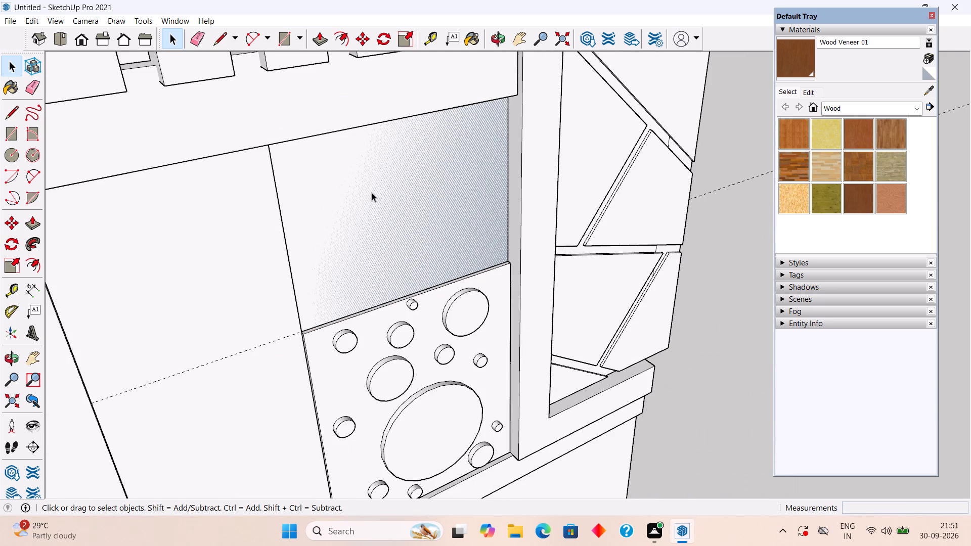
pyautogui.click(372, 193)
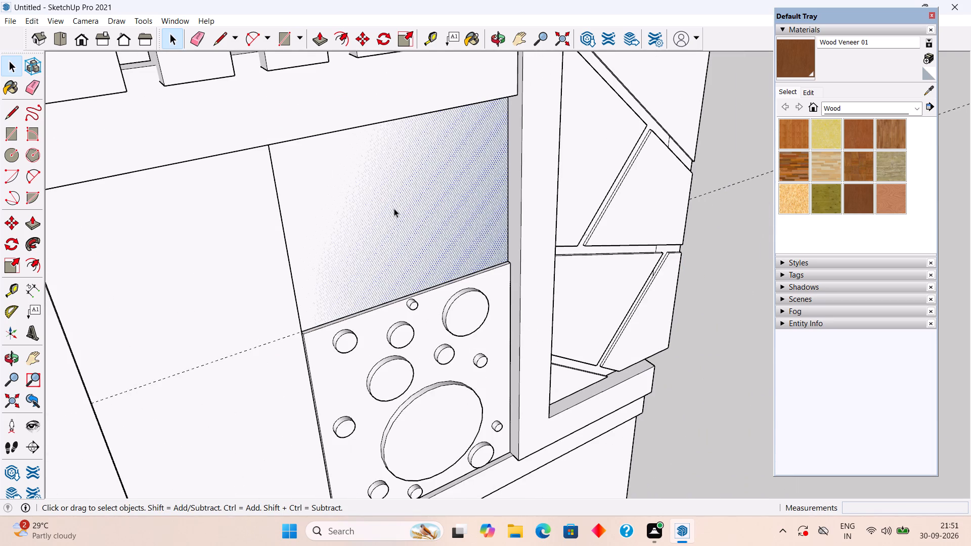
pyautogui.press('p')
pyautogui.click(394, 208)
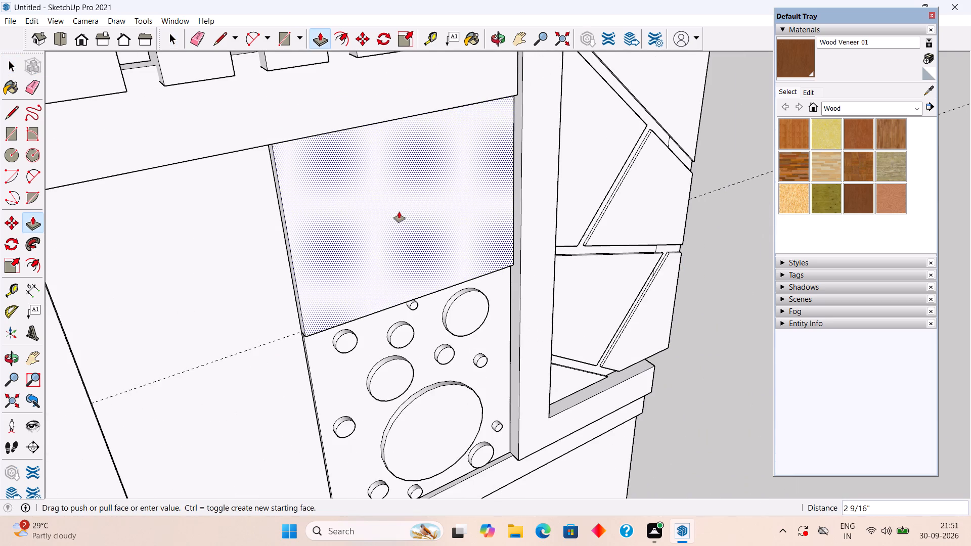
pyautogui.write('.1')
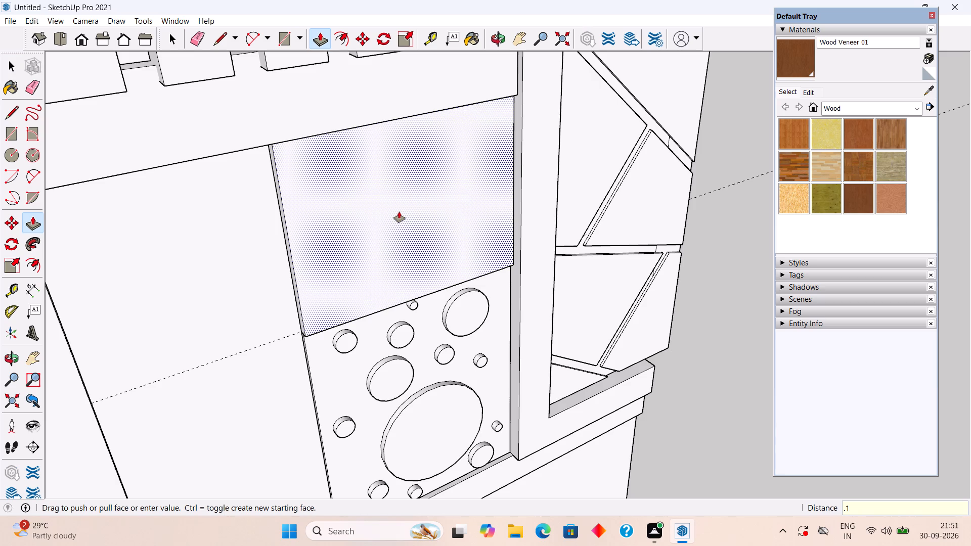
pyautogui.hotkey('shift', '"')
pyautogui.press('Return')
pyautogui.press('space')
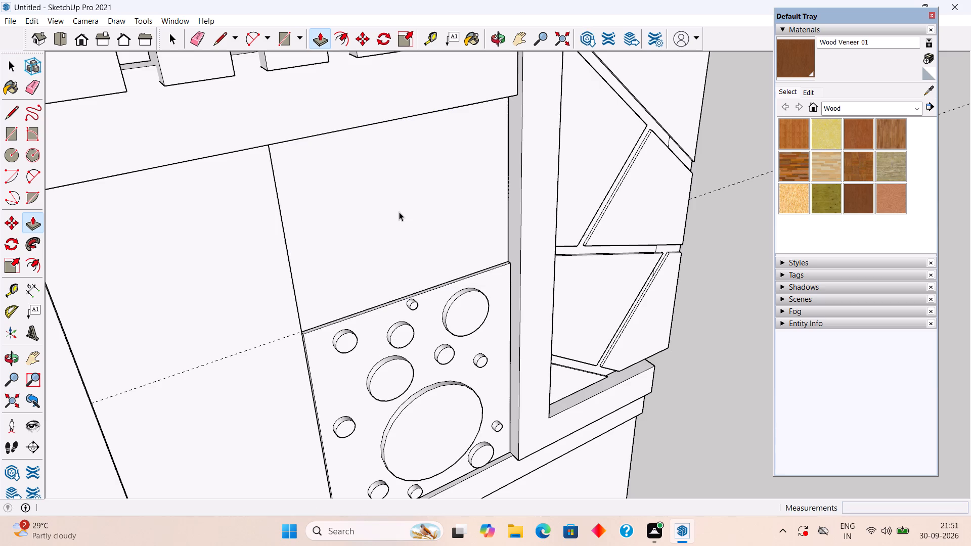
# Make the thin panel above the circle-patterned slab, with its connected edges and faces, into a group.
pyautogui.tripleClick(399, 212)
pyautogui.rightClick(399, 212)
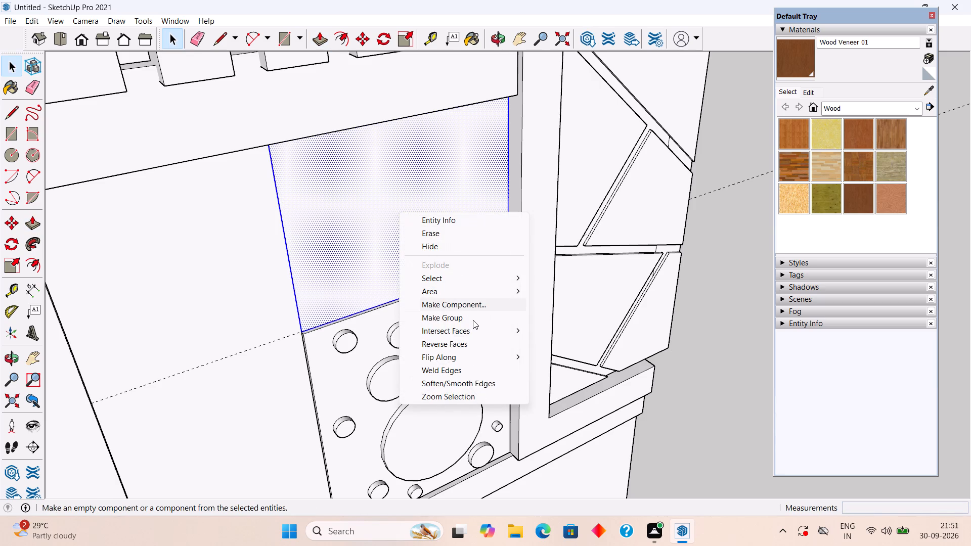
pyautogui.click(473, 320)
# Place a horizontal guide about 5' 1" above the recess's bottom edge, level with the circle-patterned slab's lower edge.
pyautogui.scroll(-5, 345, 337)
pyautogui.moveTo(256, 326); pyautogui.dragTo(230, 277, button='middle')
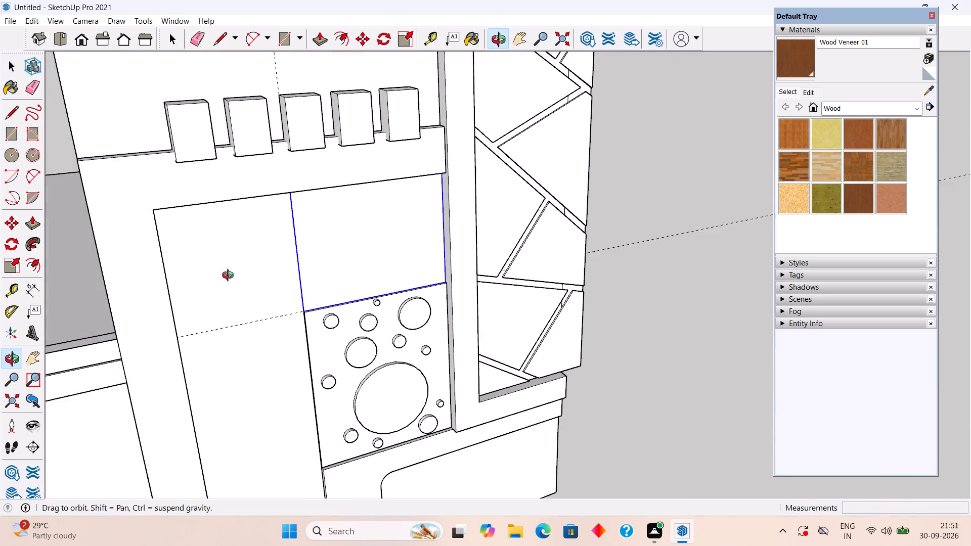
pyautogui.moveTo(230, 277); pyautogui.dragTo(225, 262, button='middle')
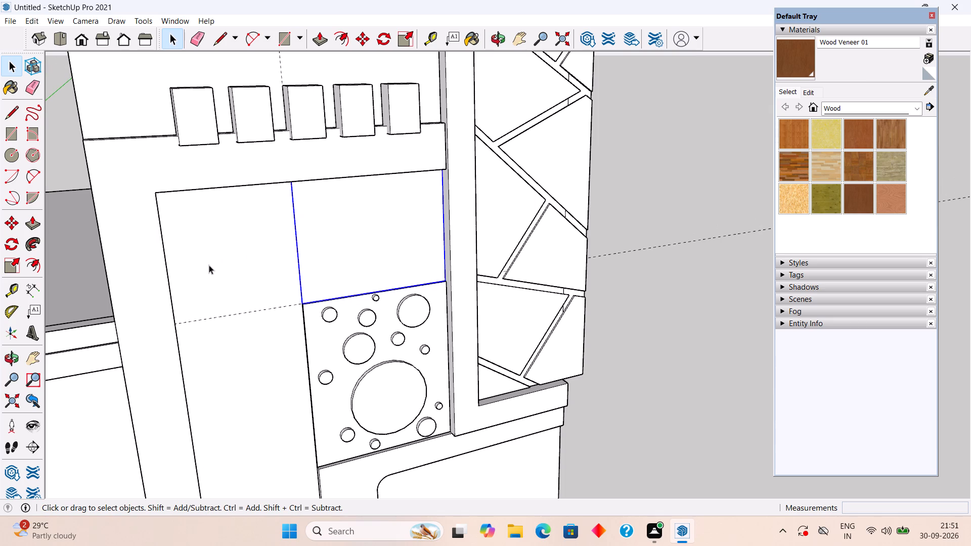
pyautogui.scroll(-8, 204, 314)
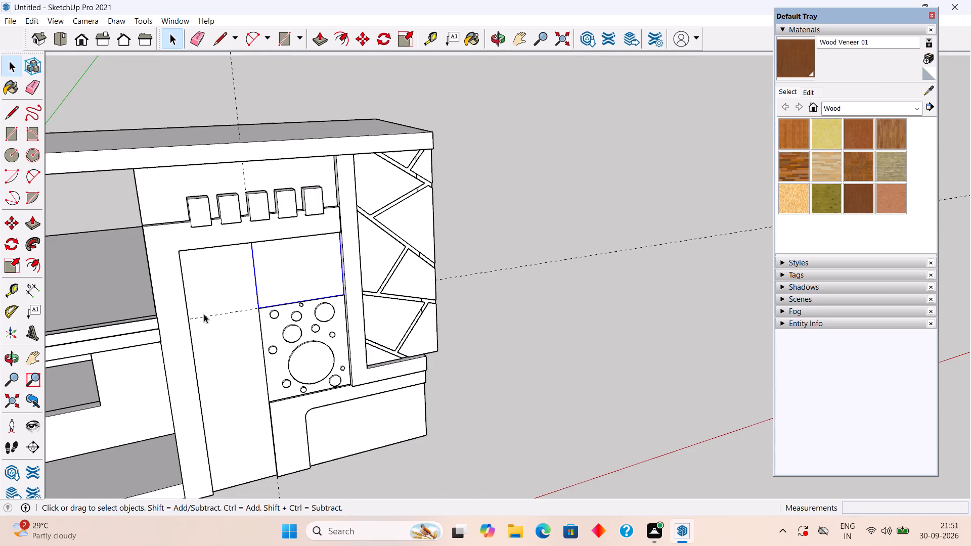
pyautogui.moveTo(200, 421); pyautogui.dragTo(199, 370, button='middle')
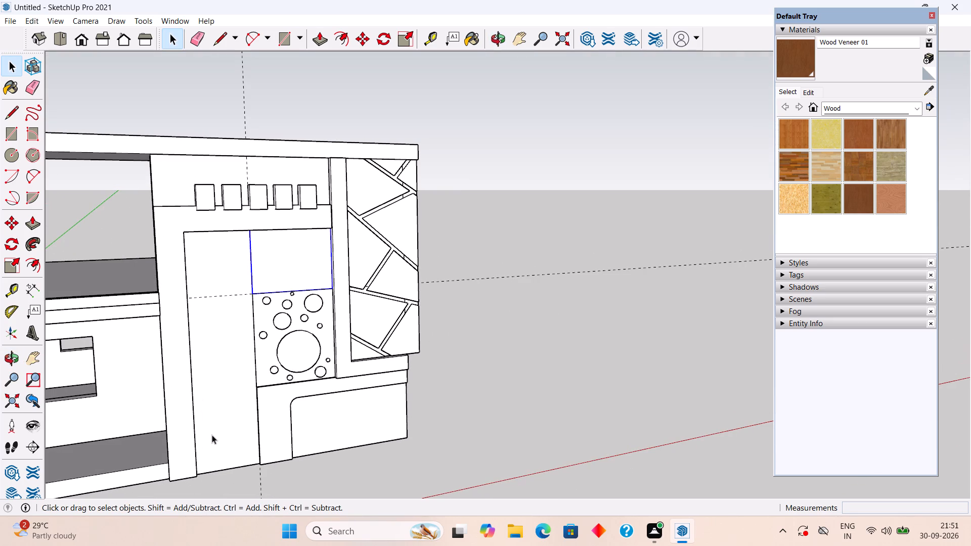
pyautogui.press('t')
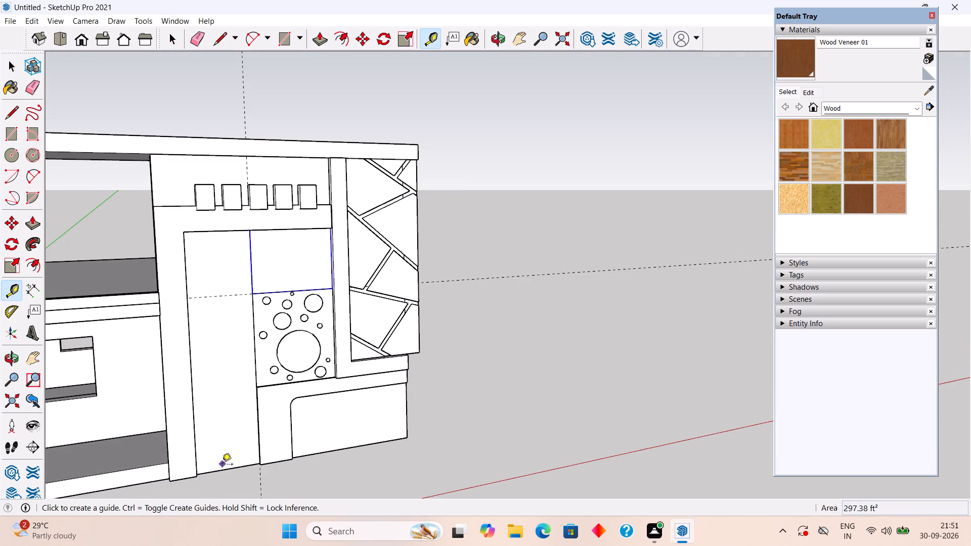
pyautogui.click(222, 469)
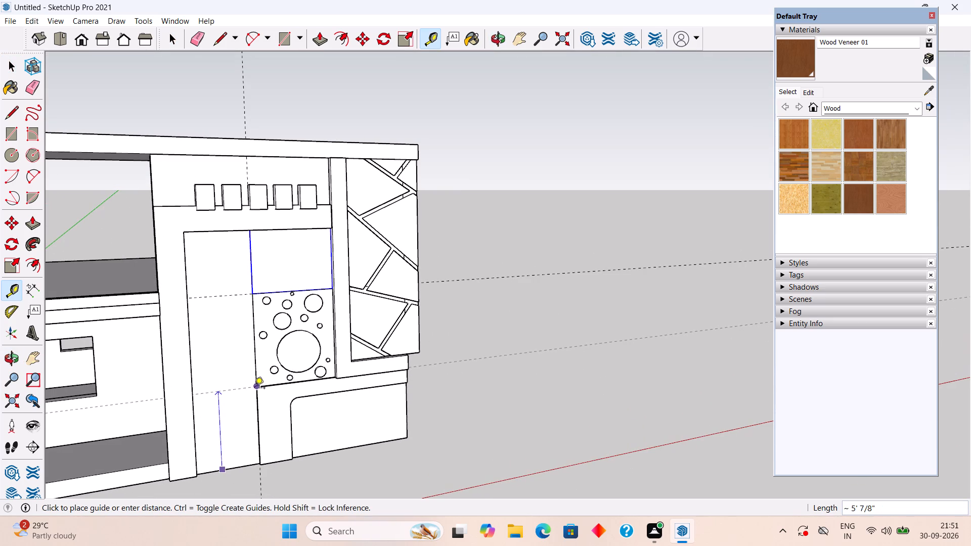
pyautogui.scroll(14, 257, 388)
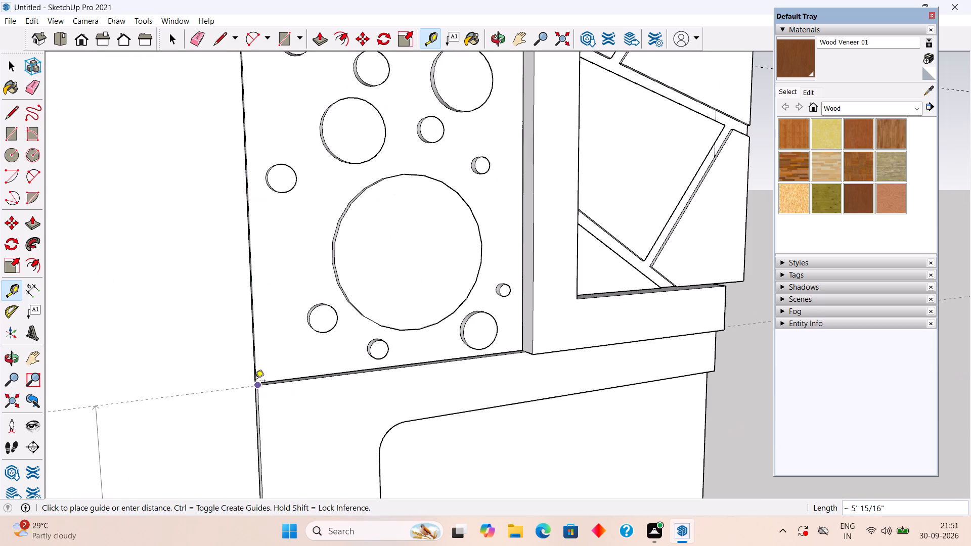
pyautogui.scroll(7, 250, 387)
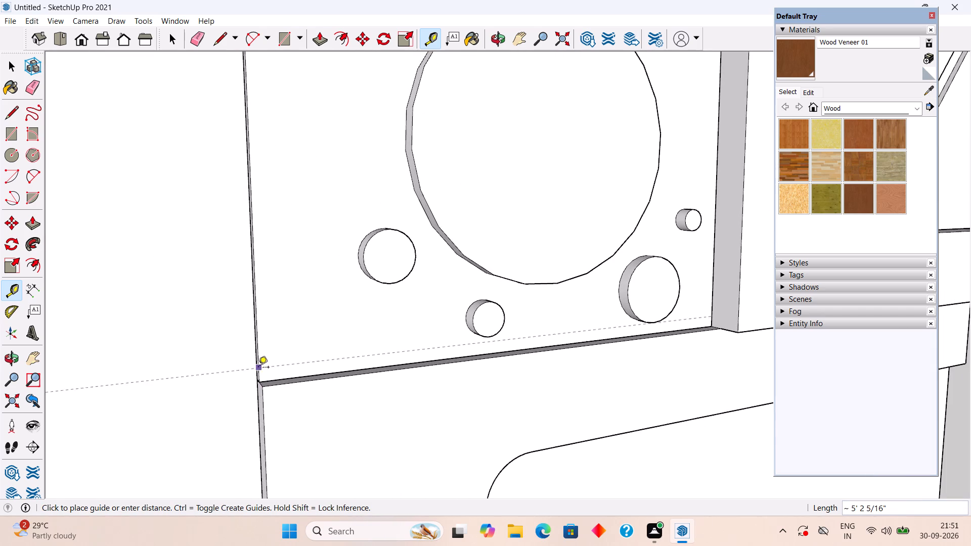
pyautogui.click(259, 379)
pyautogui.scroll(-12, 259, 379)
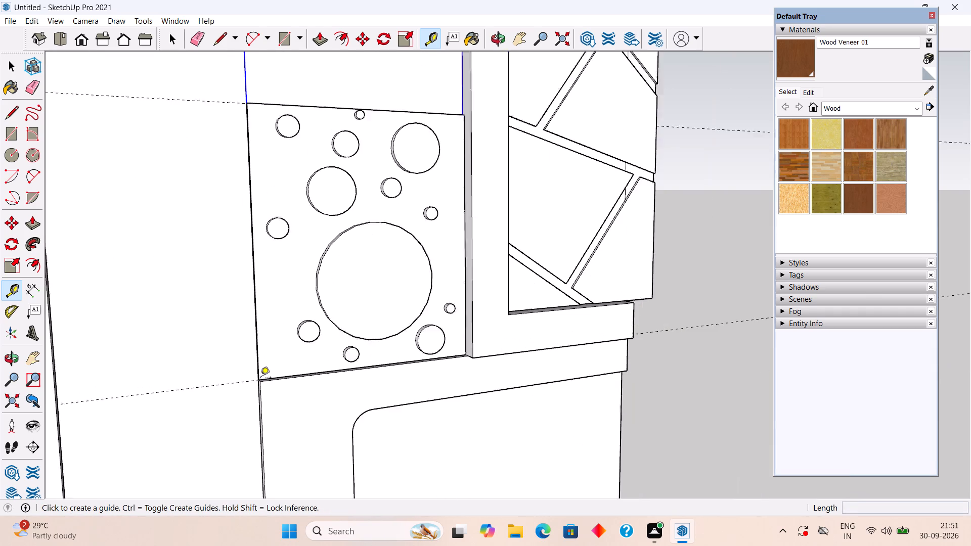
pyautogui.press('space')
# Move the new lower guide back 1 3/16" onto the recess's rear wall face, at the slab's rear lower corner.
pyautogui.moveTo(213, 399); pyautogui.dragTo(480, 409, button='middle')
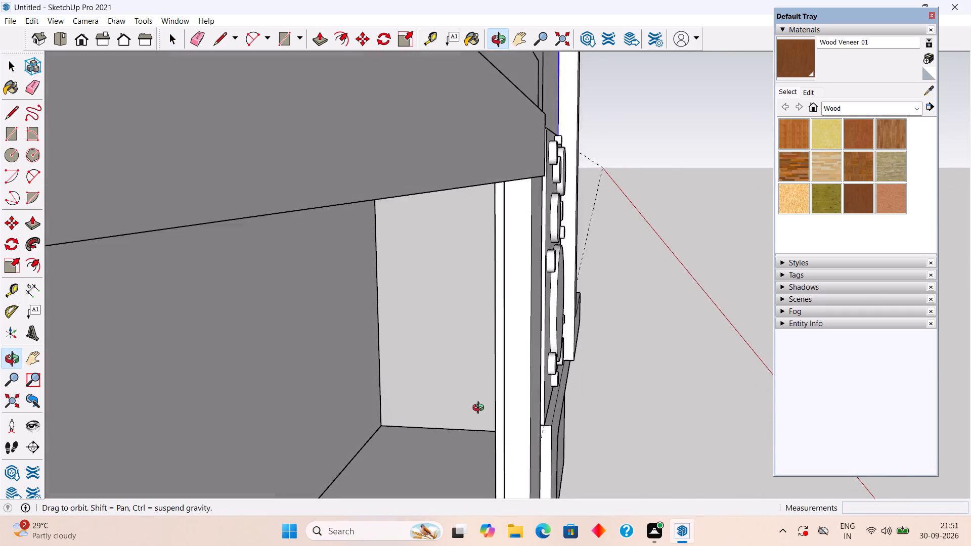
pyautogui.moveTo(480, 409); pyautogui.dragTo(472, 407, button='middle')
pyautogui.scroll(3, 535, 486)
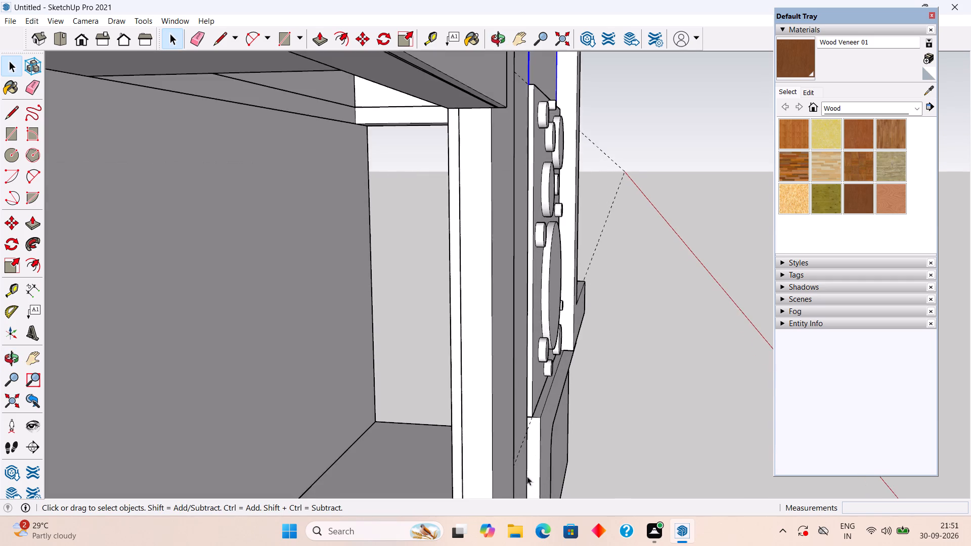
pyautogui.scroll(7, 527, 476)
pyautogui.scroll(3, 454, 451)
pyautogui.moveTo(476, 432); pyautogui.dragTo(400, 408, button='middle')
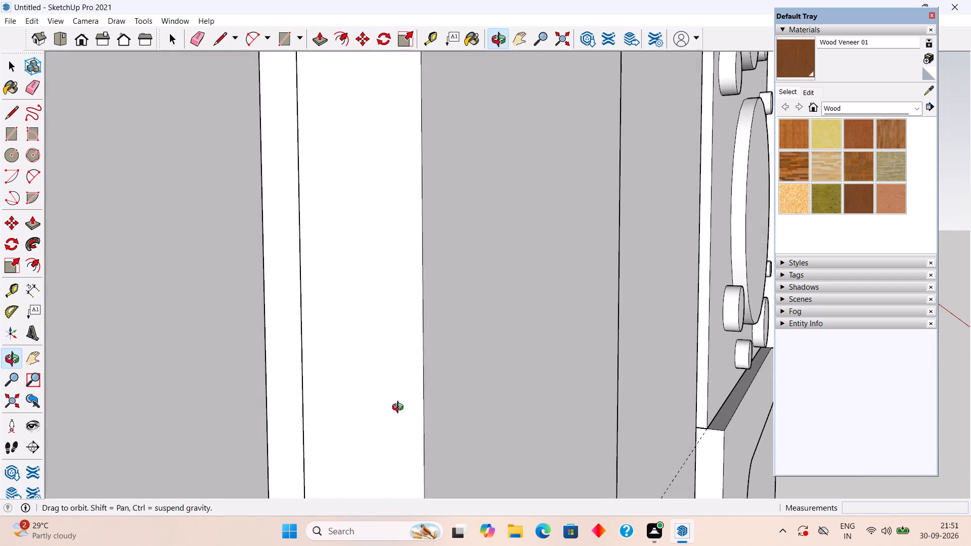
pyautogui.moveTo(400, 408); pyautogui.dragTo(402, 406, button='middle')
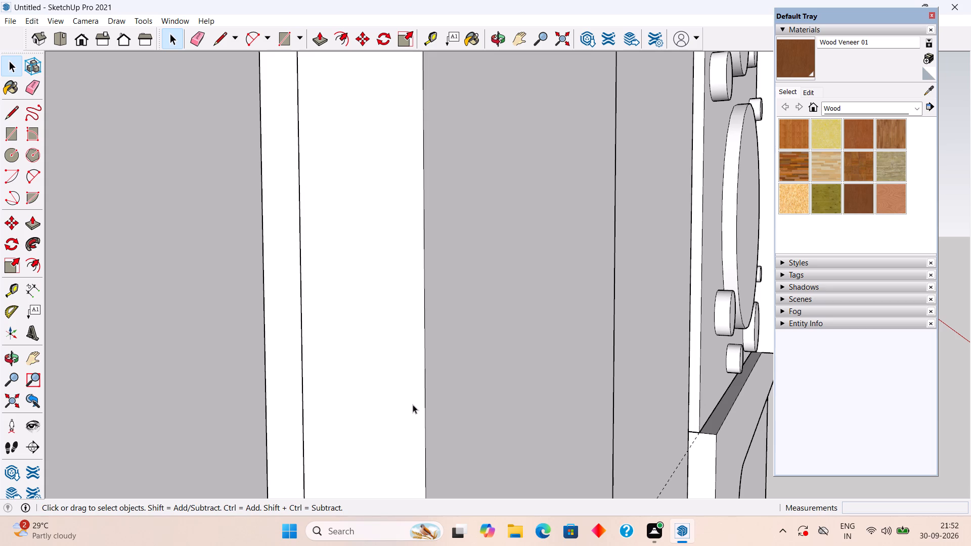
pyautogui.scroll(-6, 412, 402)
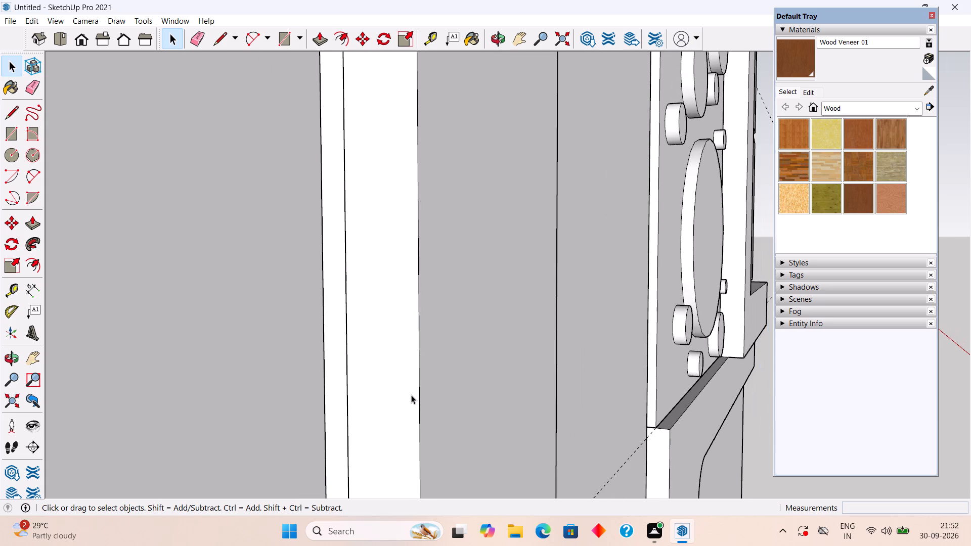
pyautogui.scroll(-3, 411, 394)
pyautogui.scroll(9, 589, 425)
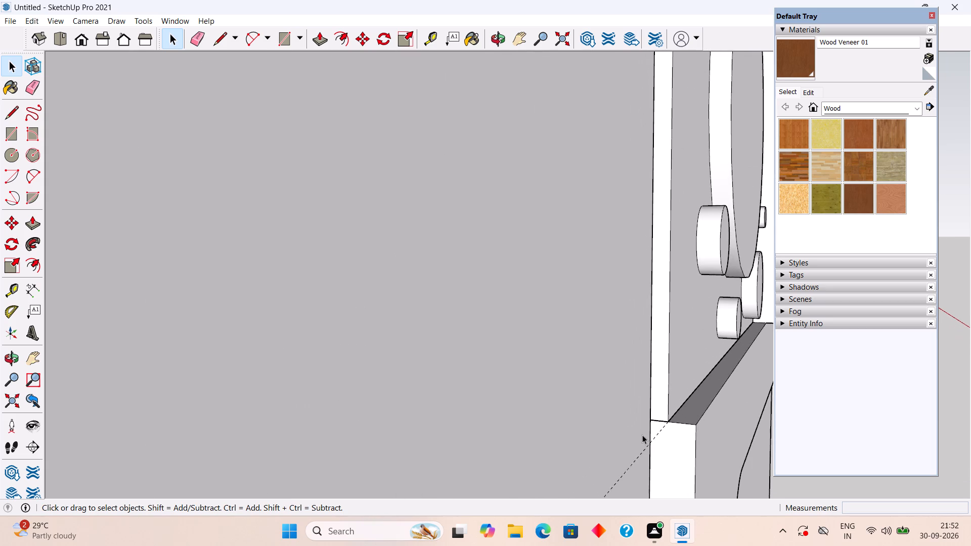
pyautogui.scroll(3, 648, 434)
pyautogui.click(655, 442)
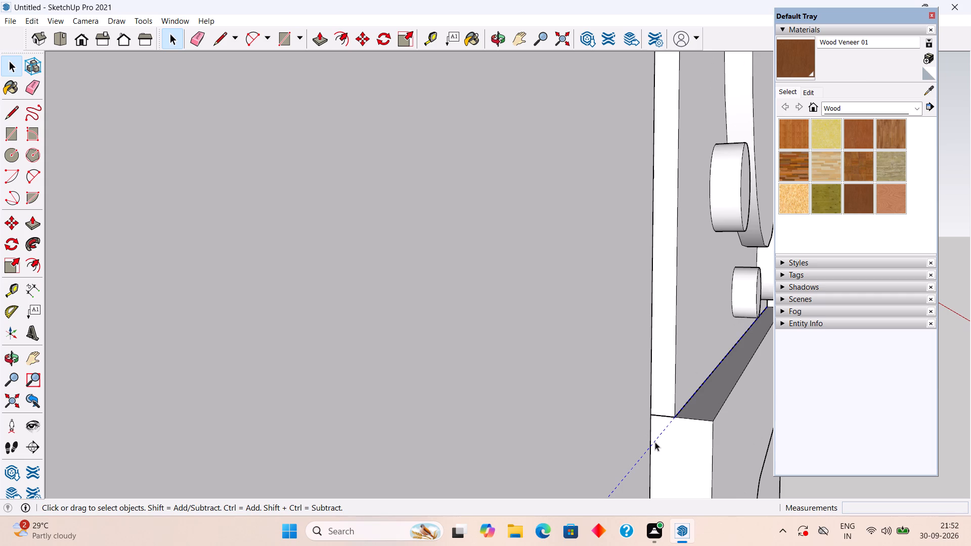
pyautogui.press('m')
pyautogui.click(655, 442)
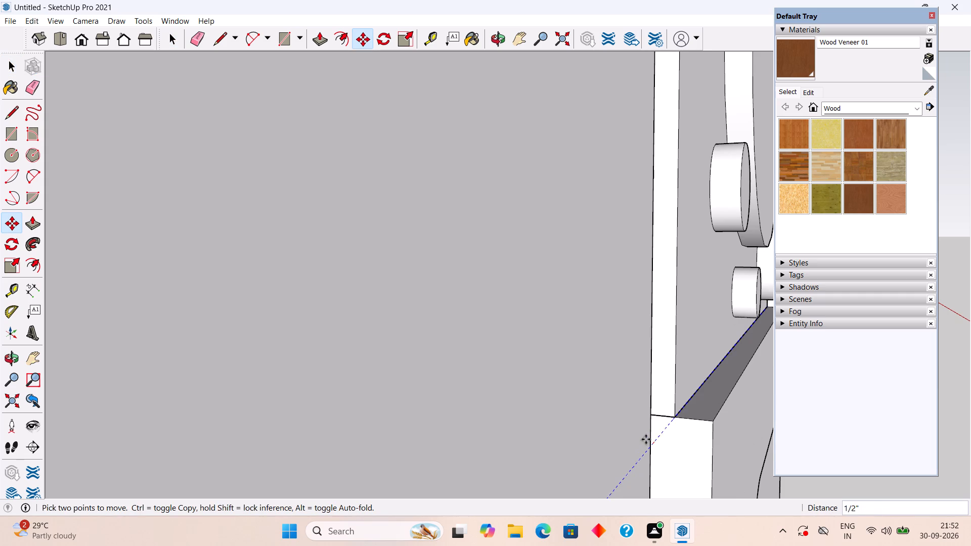
pyautogui.click(631, 439)
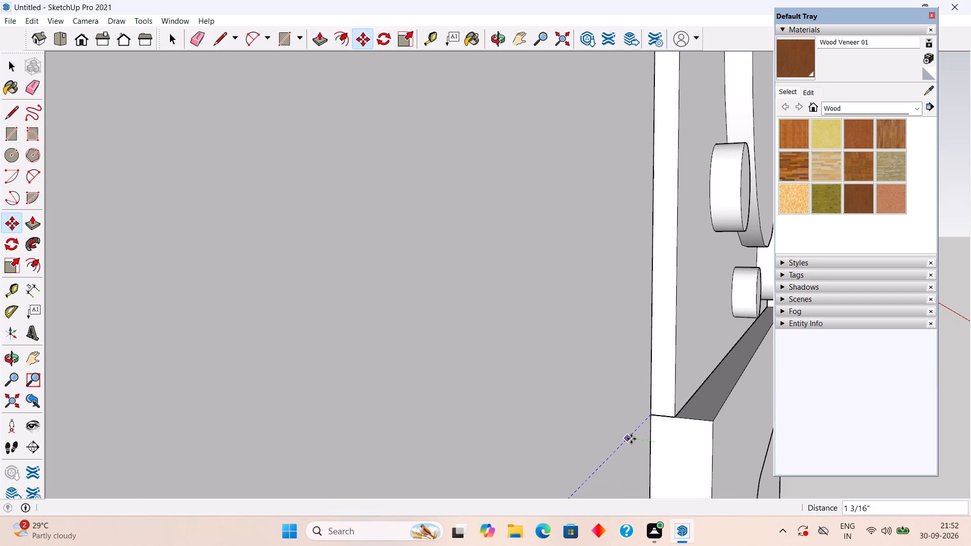
pyautogui.press('space')
# Examine the empty recess area beside the circle-patterned slab and its two horizontal guides from the front.
pyautogui.scroll(-15, 630, 439)
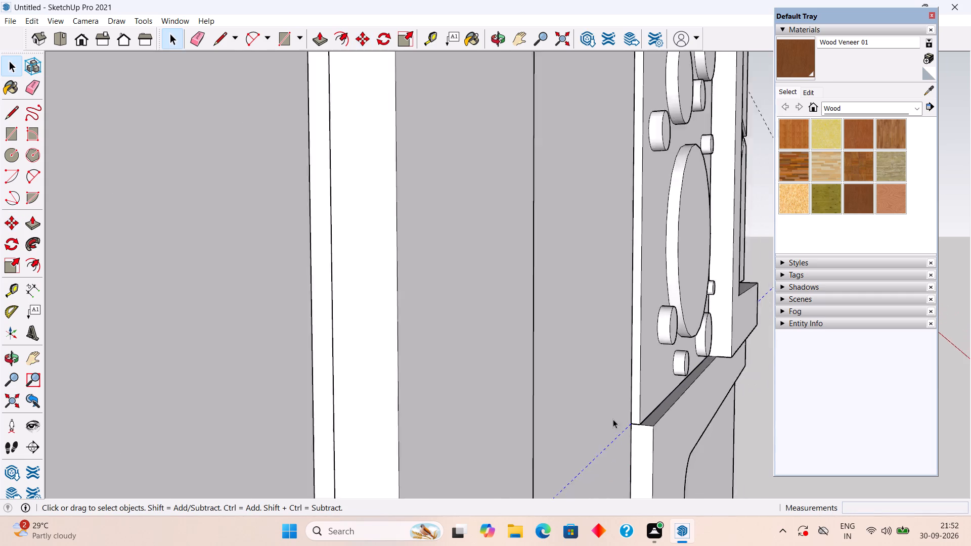
pyautogui.scroll(-6, 613, 419)
pyautogui.moveTo(542, 394); pyautogui.dragTo(339, 453, button='middle')
pyautogui.scroll(-1, 481, 408)
pyautogui.scroll(-1, 339, 453)
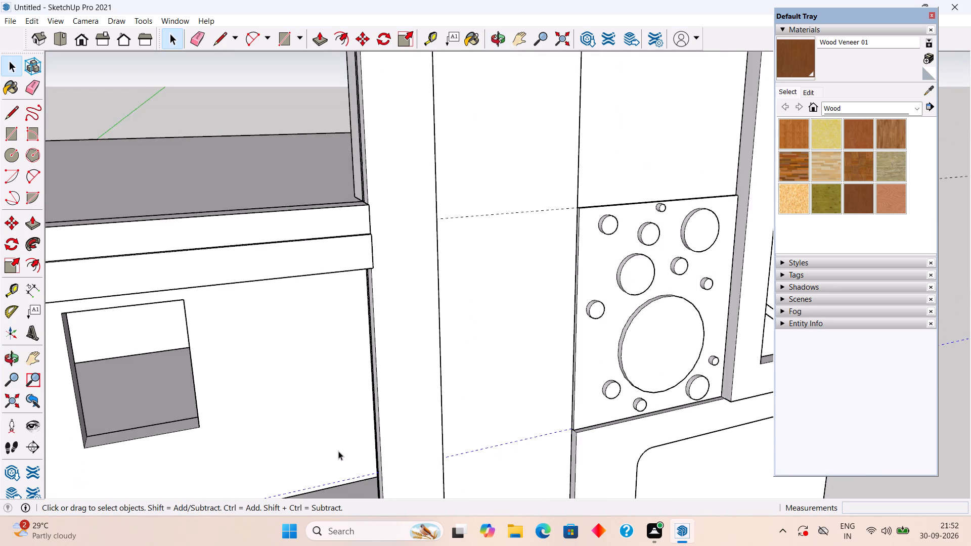
pyautogui.scroll(-5, 338, 451)
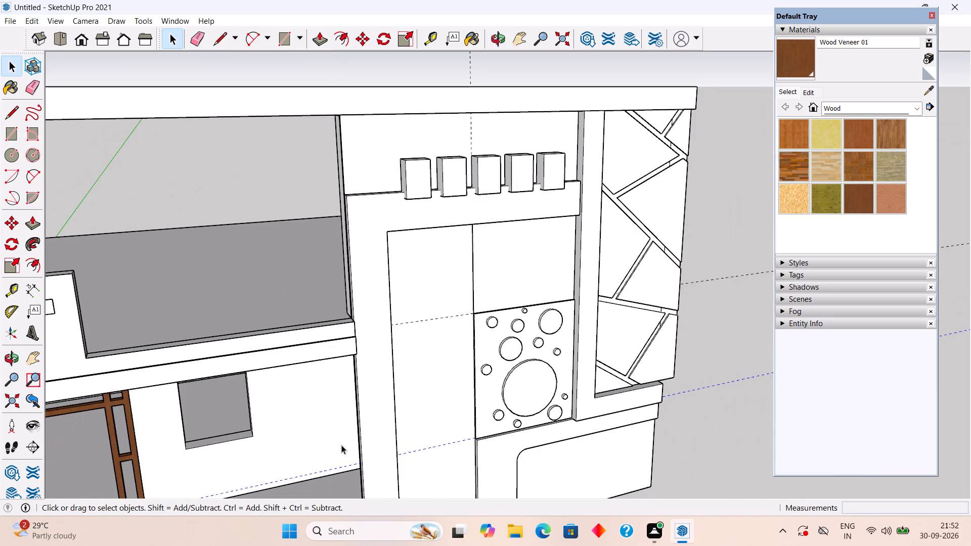
pyautogui.moveTo(383, 348); pyautogui.dragTo(321, 244, button='middle')
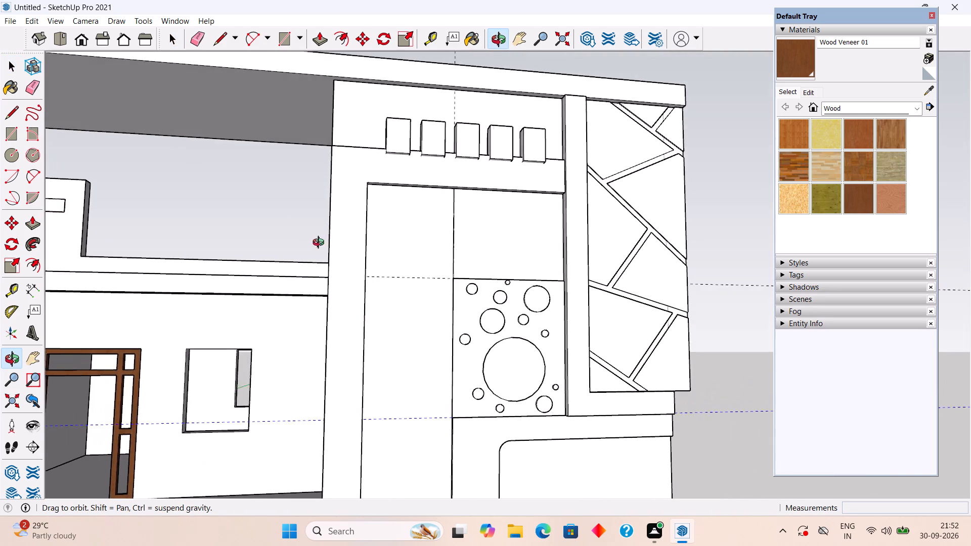
pyautogui.moveTo(321, 244); pyautogui.dragTo(313, 243, button='middle')
pyautogui.scroll(4, 357, 234)
pyautogui.moveTo(350, 215); pyautogui.dragTo(302, 122, button='middle')
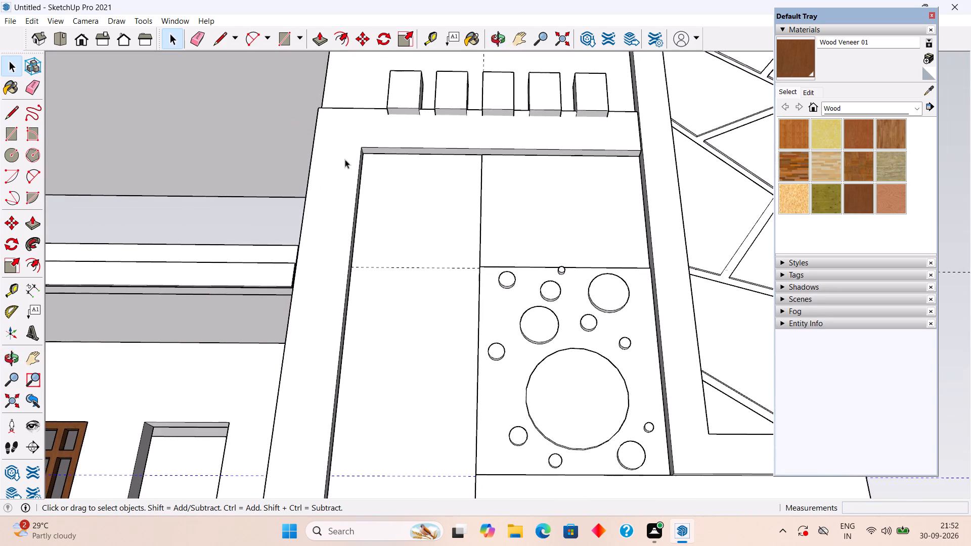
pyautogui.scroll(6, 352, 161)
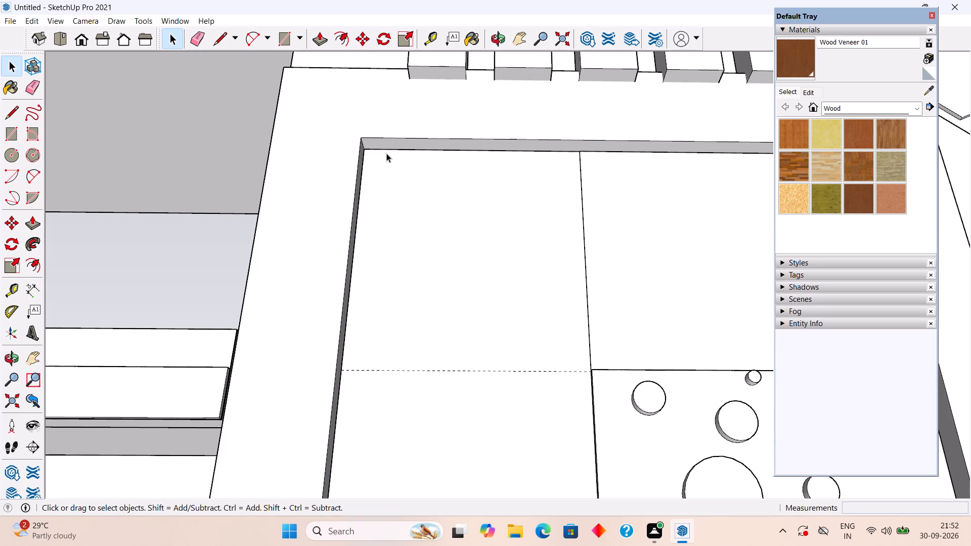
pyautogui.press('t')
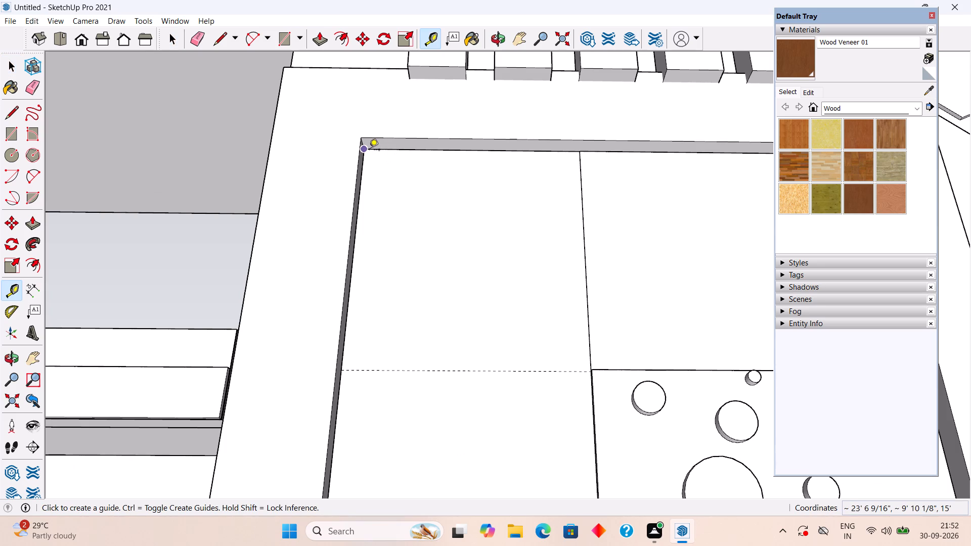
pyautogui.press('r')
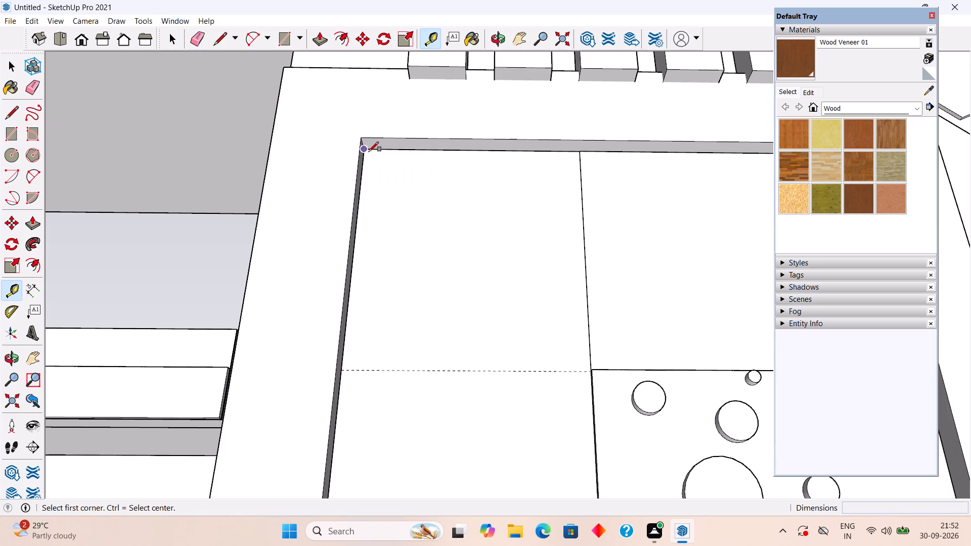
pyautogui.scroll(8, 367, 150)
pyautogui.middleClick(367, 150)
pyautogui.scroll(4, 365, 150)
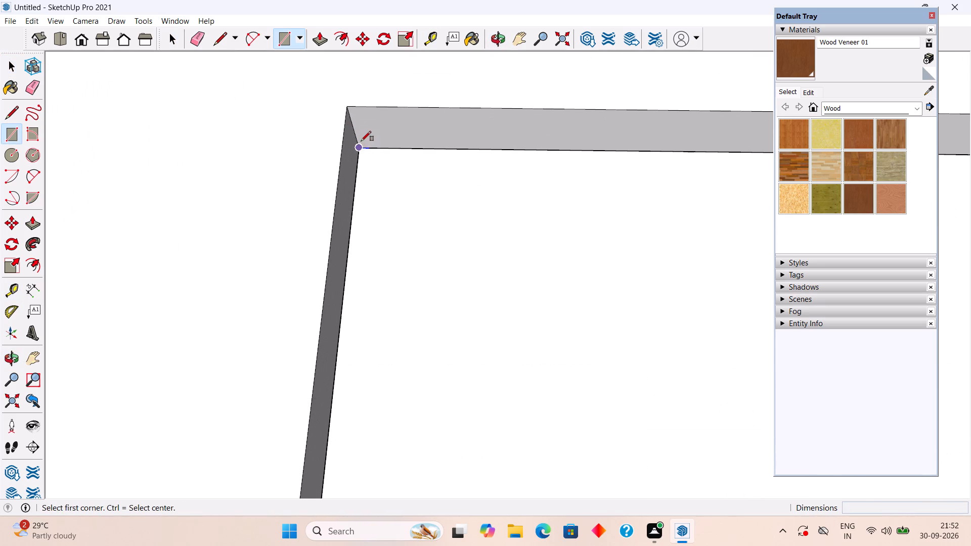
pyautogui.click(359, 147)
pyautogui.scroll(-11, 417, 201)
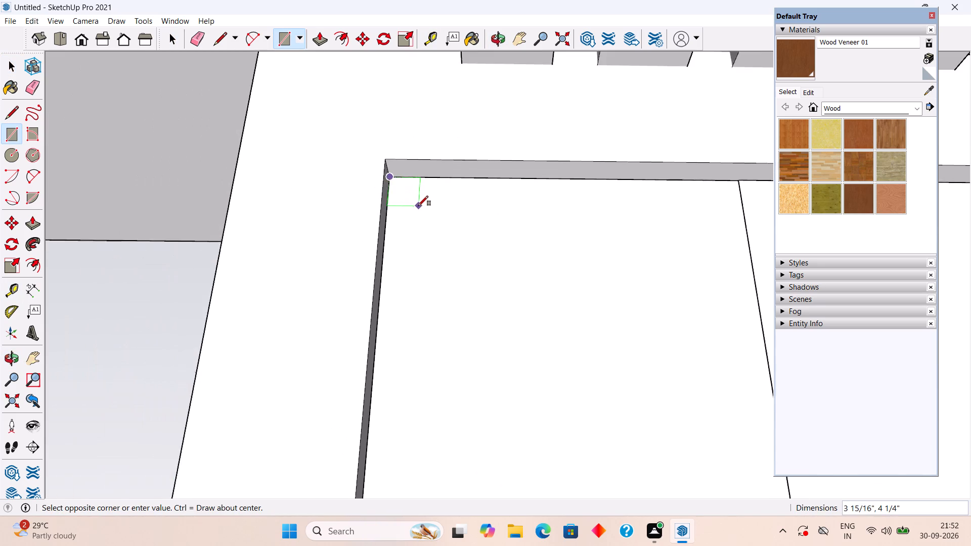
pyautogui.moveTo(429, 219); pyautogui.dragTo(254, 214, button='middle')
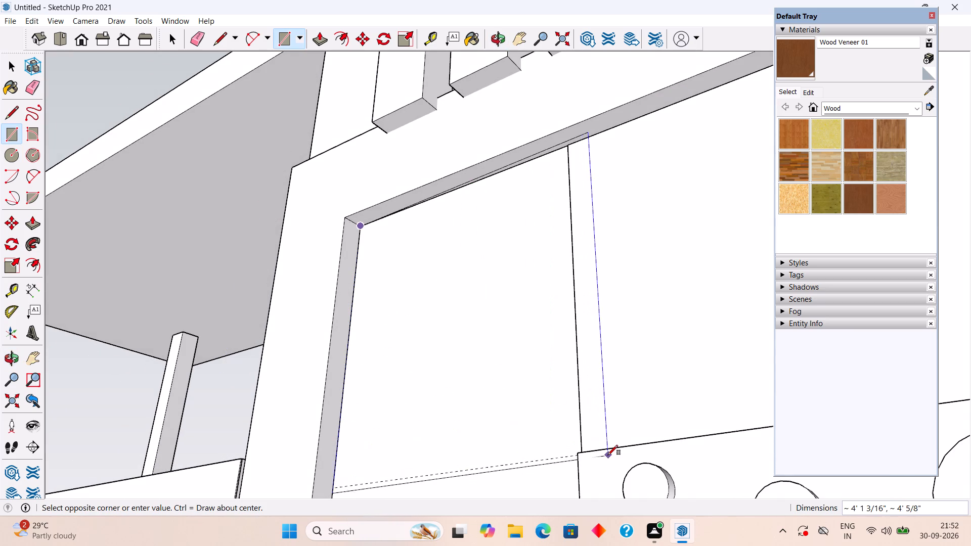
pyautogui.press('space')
# Draw a rectangle about 3' 9" by 9' 11 1/8" on the recess's rear wall, from its upper corner to the lower guide at the slab's rear corner.
pyautogui.scroll(10, 404, 255)
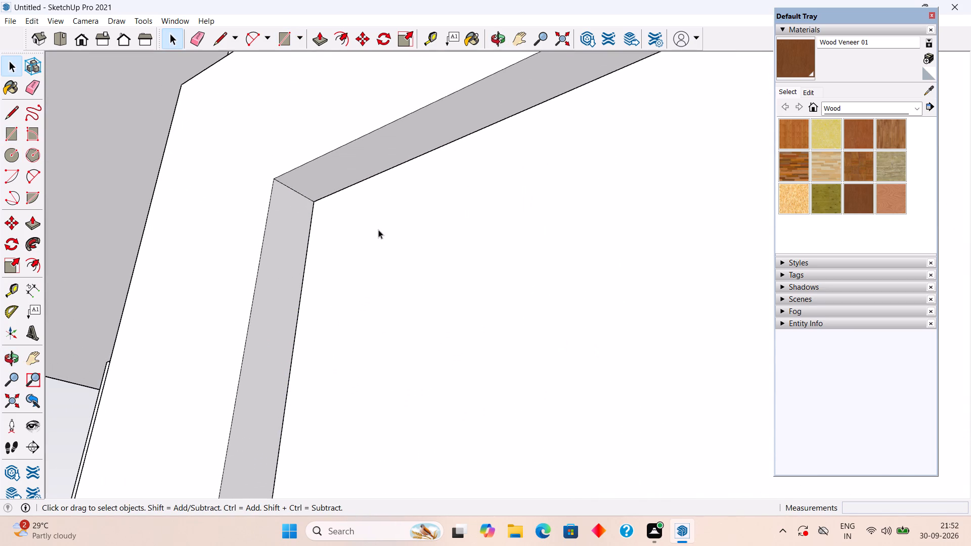
pyautogui.scroll(2, 378, 230)
pyautogui.press('r')
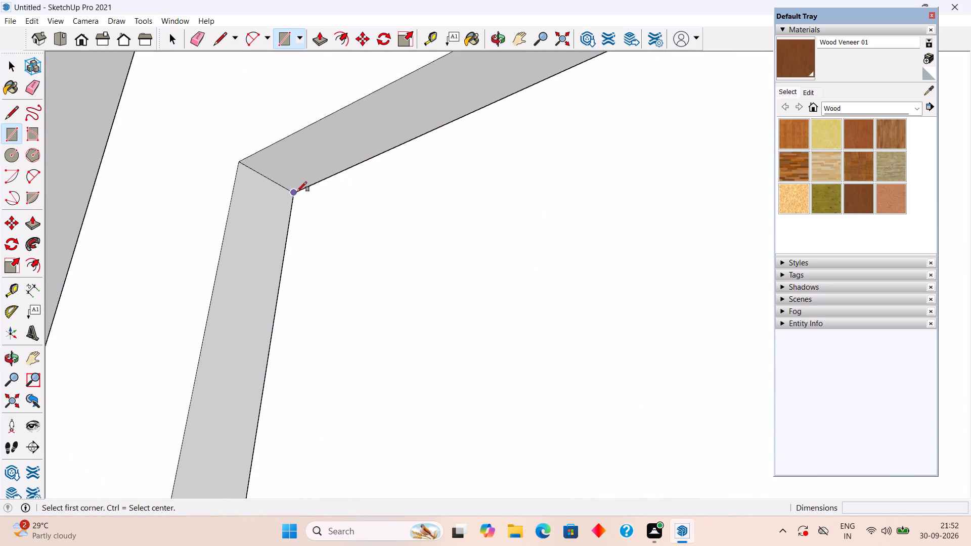
pyautogui.click(294, 191)
pyautogui.scroll(-20, 331, 240)
pyautogui.scroll(-2, 331, 240)
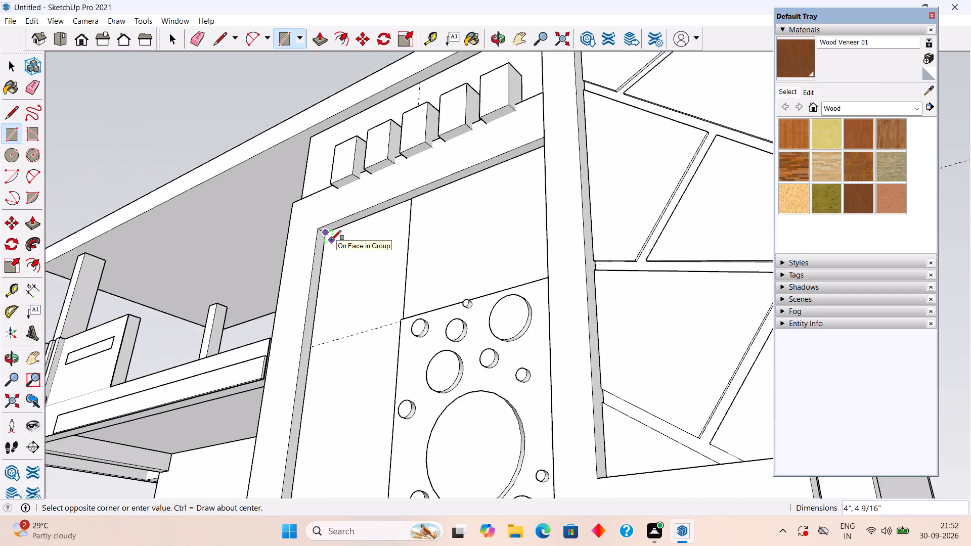
pyautogui.scroll(-1, 331, 240)
pyautogui.scroll(-4, 366, 324)
pyautogui.moveTo(334, 430); pyautogui.dragTo(364, 428, button='middle')
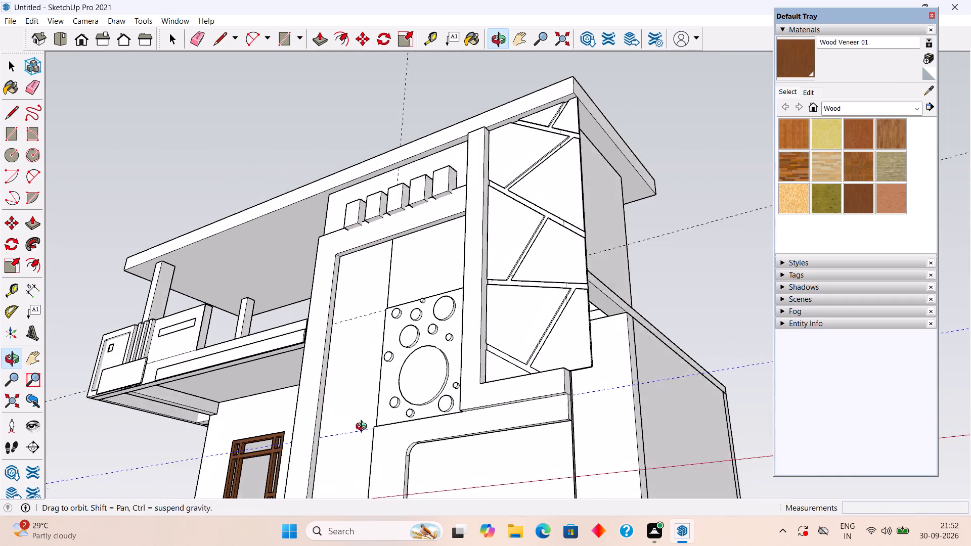
pyautogui.moveTo(364, 428); pyautogui.dragTo(479, 396, button='middle')
pyautogui.scroll(17, 403, 386)
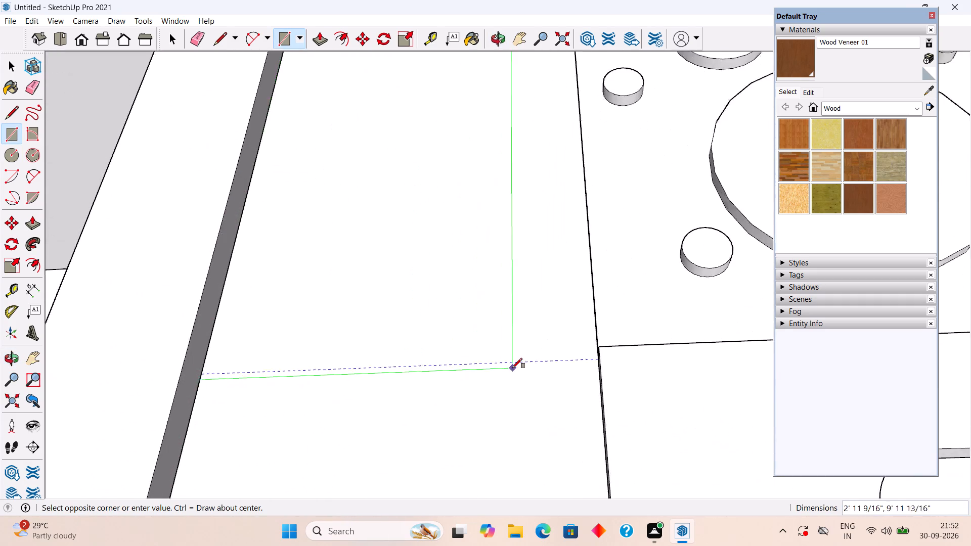
pyautogui.scroll(3, 512, 368)
pyautogui.scroll(6, 563, 344)
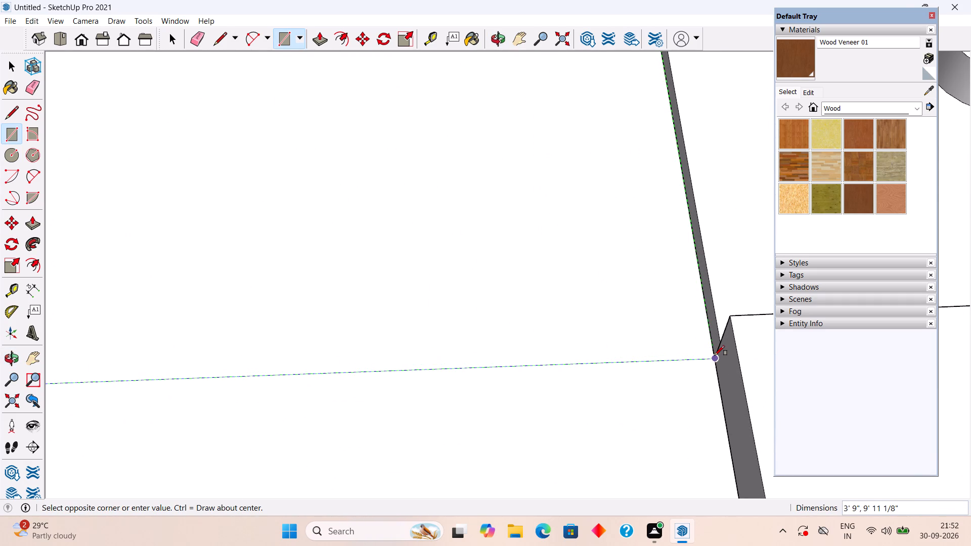
pyautogui.click(715, 355)
pyautogui.press('space')
# Push/Pull the tall rectangle beside the circle-patterned slab by 0.1" to make a thin panel.
pyautogui.moveTo(623, 301); pyautogui.dragTo(592, 495, button='middle')
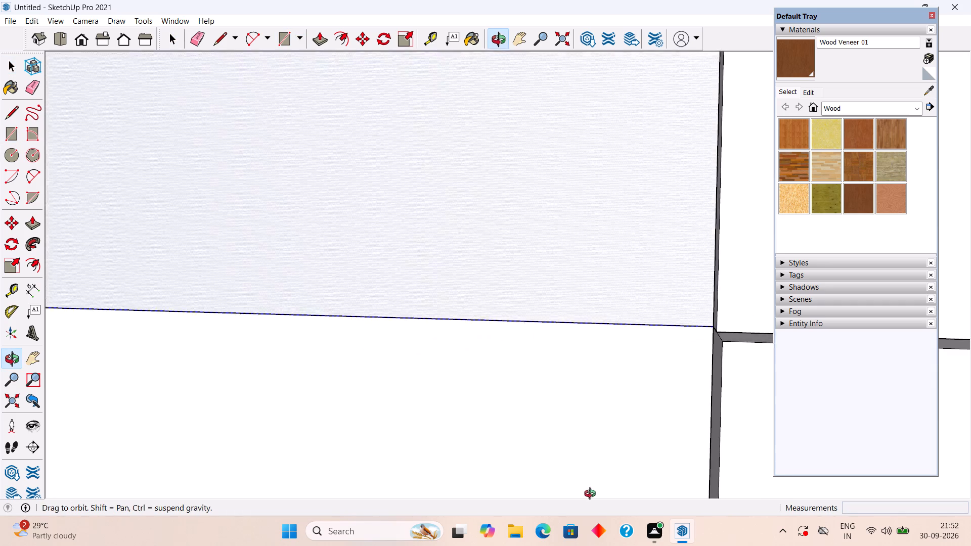
pyautogui.moveTo(592, 495); pyautogui.dragTo(591, 496, button='middle')
pyautogui.scroll(-4, 591, 496)
pyautogui.scroll(-20, 535, 403)
pyautogui.scroll(-6, 535, 403)
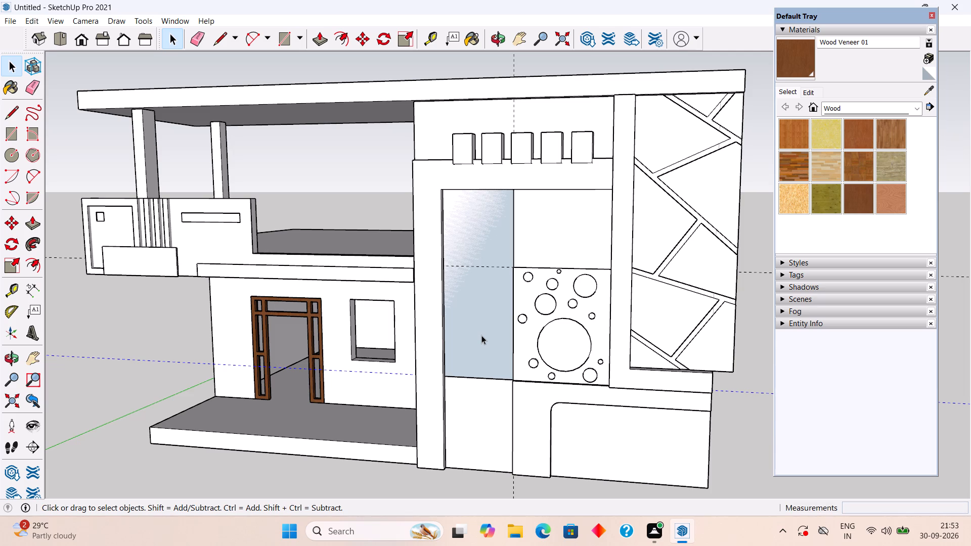
pyautogui.scroll(4, 481, 335)
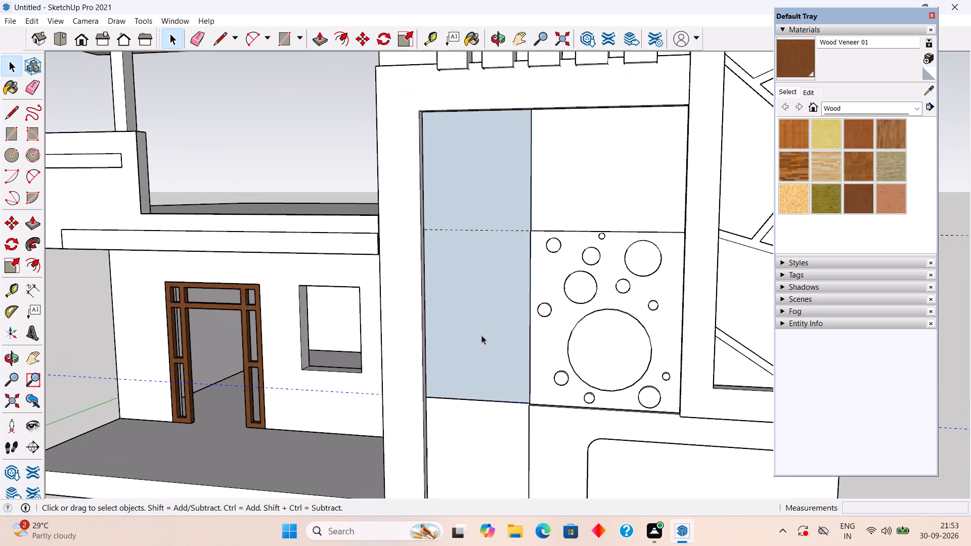
pyautogui.moveTo(491, 335); pyautogui.dragTo(581, 329, button='middle')
pyautogui.scroll(1, 498, 359)
pyautogui.moveTo(496, 359); pyautogui.dragTo(480, 361, button='middle')
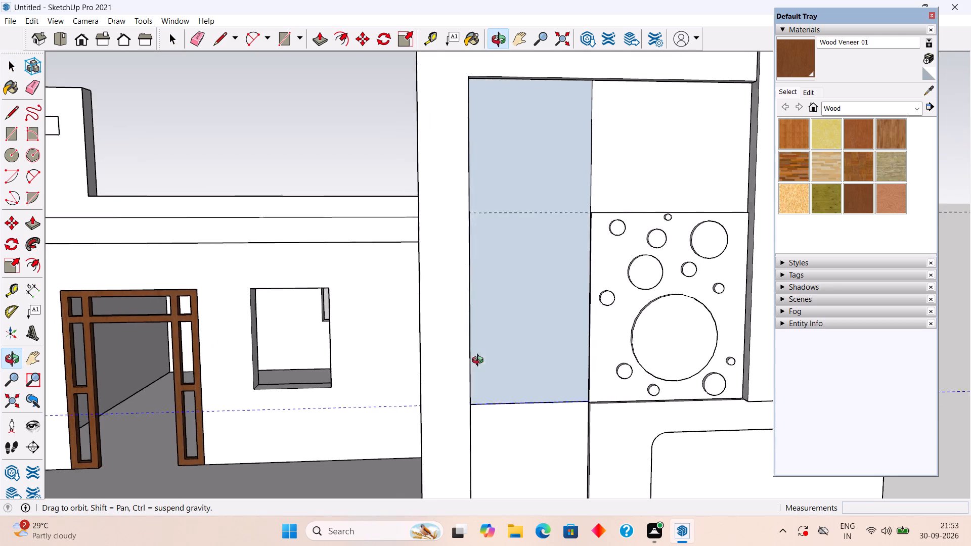
pyautogui.moveTo(480, 361); pyautogui.dragTo(435, 368, button='middle')
pyautogui.scroll(4, 443, 396)
pyautogui.moveTo(443, 396); pyautogui.dragTo(426, 437, button='middle')
pyautogui.click(501, 367)
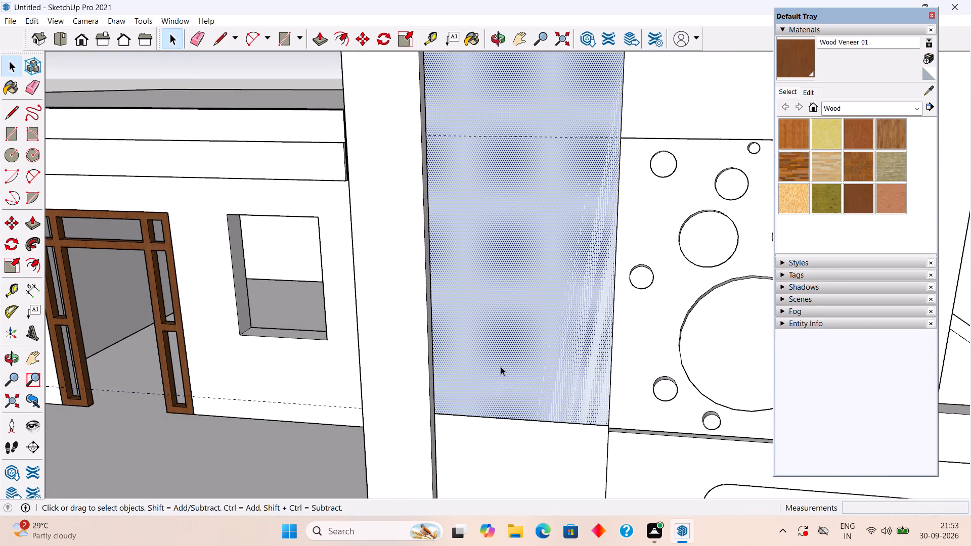
pyautogui.press('p')
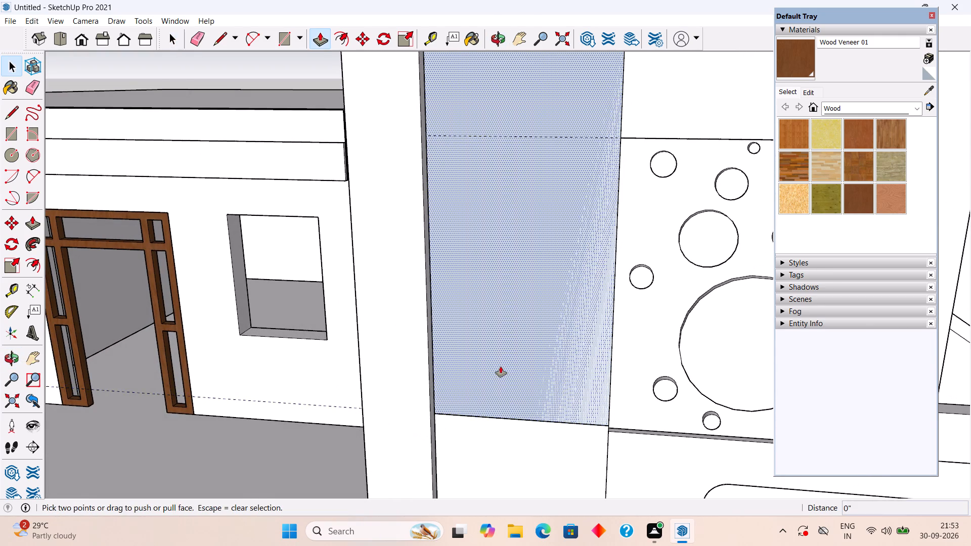
pyautogui.click(501, 367)
pyautogui.write('.1"')
pyautogui.press('Return')
pyautogui.press('space')
# Make the tall thin panel, with its connected edges and faces, into a group.
pyautogui.tripleClick(500, 380)
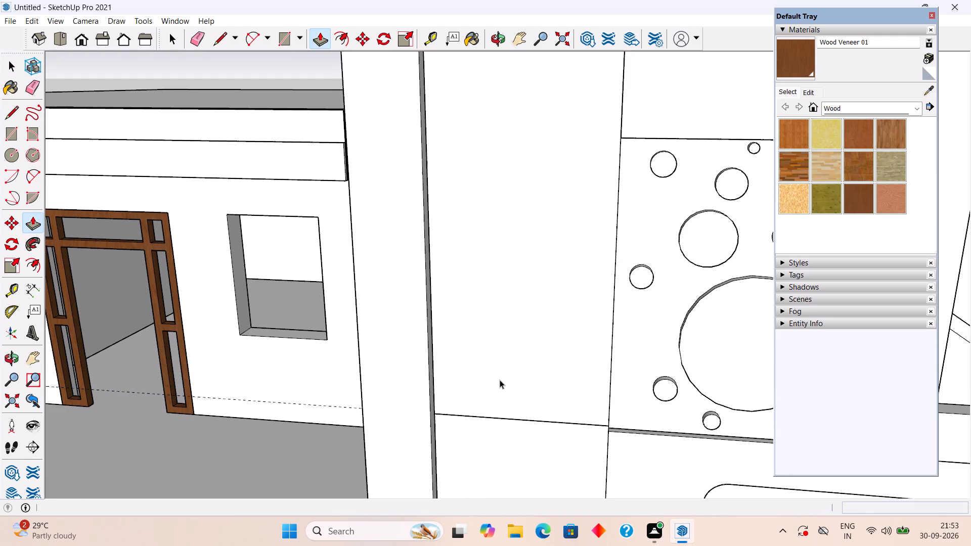
pyautogui.rightClick(500, 380)
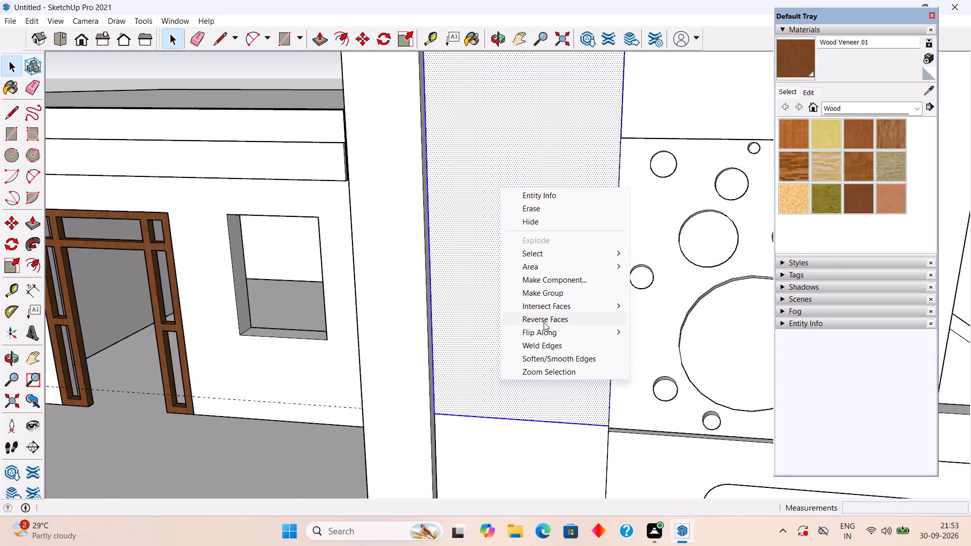
pyautogui.click(542, 291)
pyautogui.scroll(-8, 541, 294)
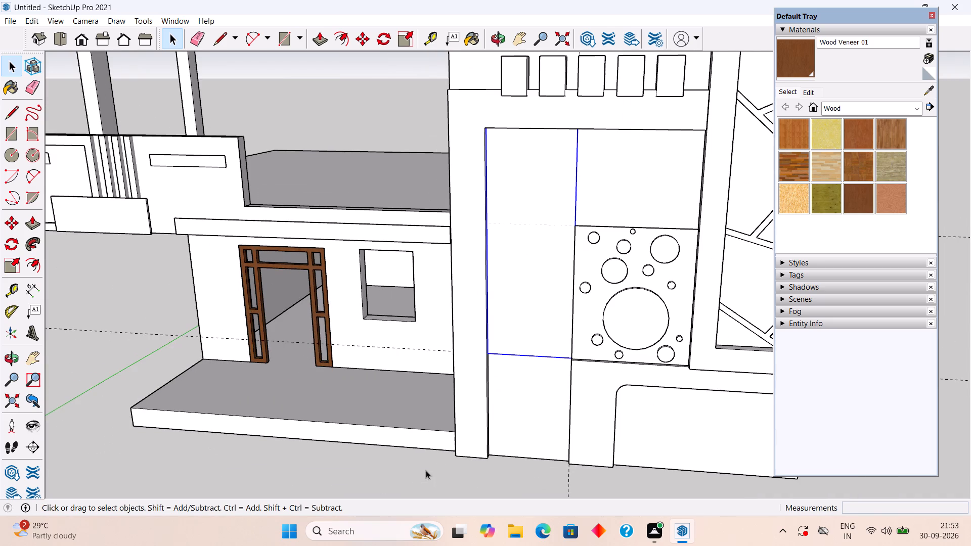
pyautogui.click(426, 470)
# Place two vertical guides on the tall panel, the first 1" from its outer side edge and the second 1" farther in.
pyautogui.moveTo(457, 300); pyautogui.dragTo(603, 321, button='middle')
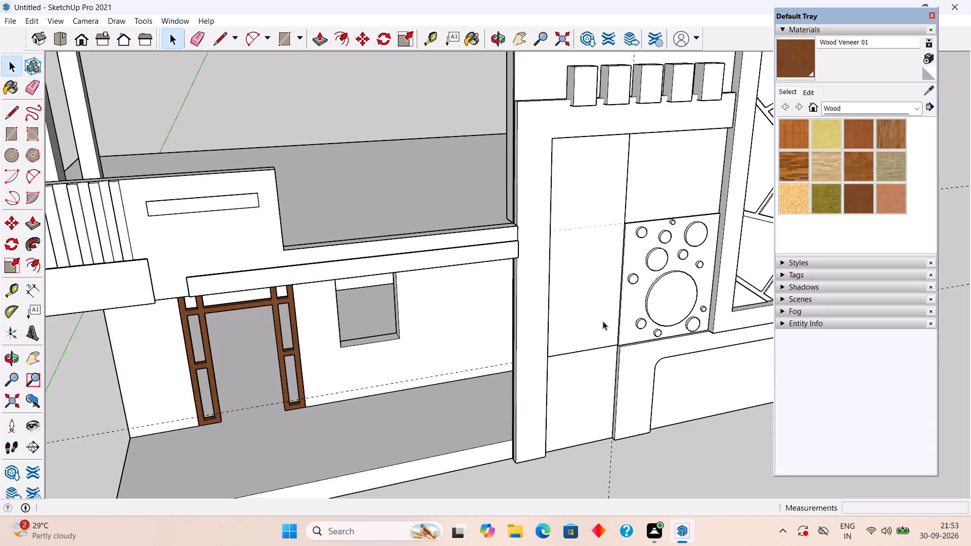
pyautogui.moveTo(568, 316); pyautogui.dragTo(469, 276, button='middle')
pyautogui.scroll(4, 496, 241)
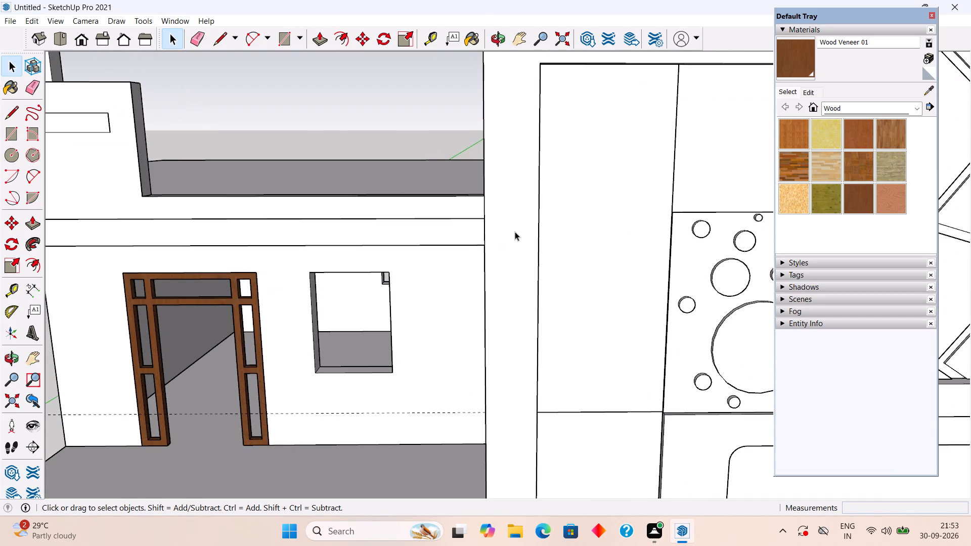
pyautogui.moveTo(516, 232); pyautogui.dragTo(454, 181, button='middle')
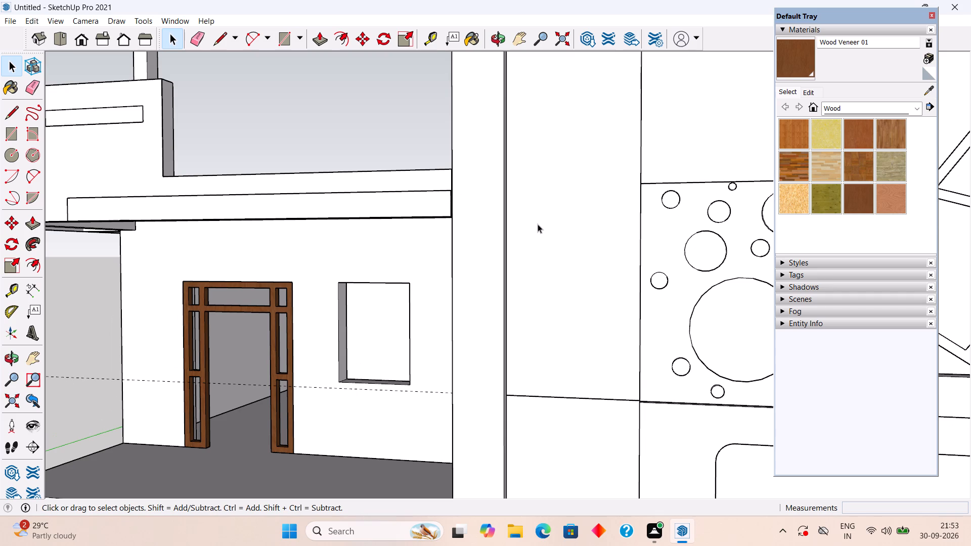
pyautogui.press('t')
pyautogui.scroll(12, 531, 240)
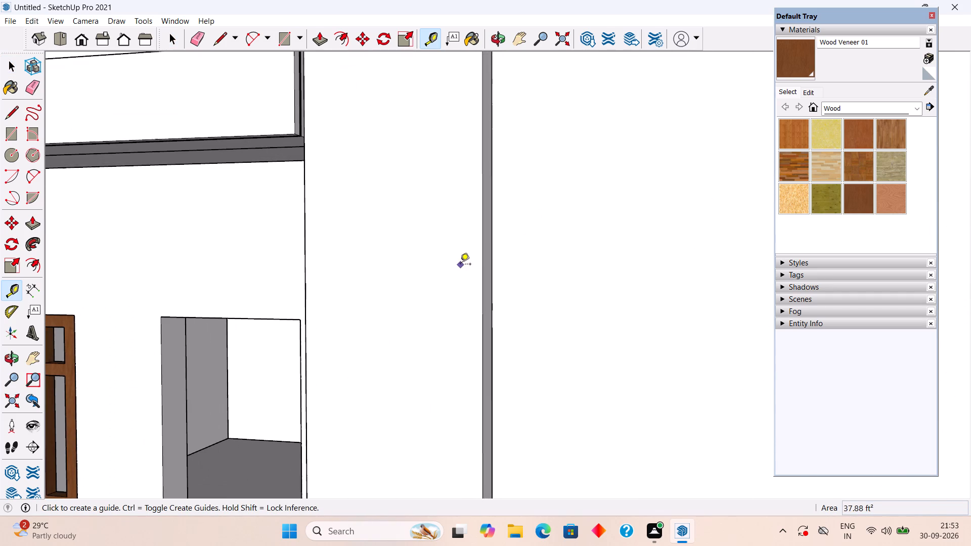
pyautogui.click(492, 249)
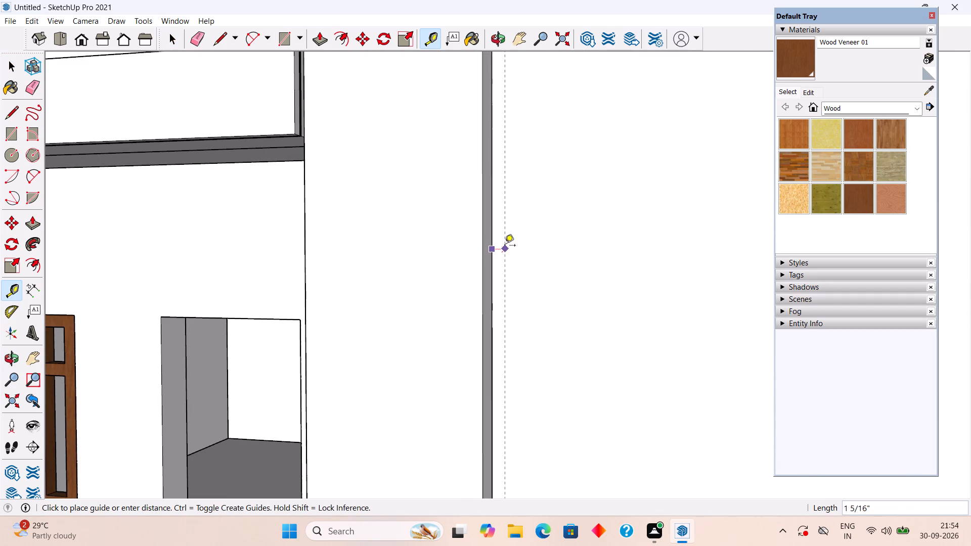
pyautogui.write('1"')
pyautogui.press('Return')
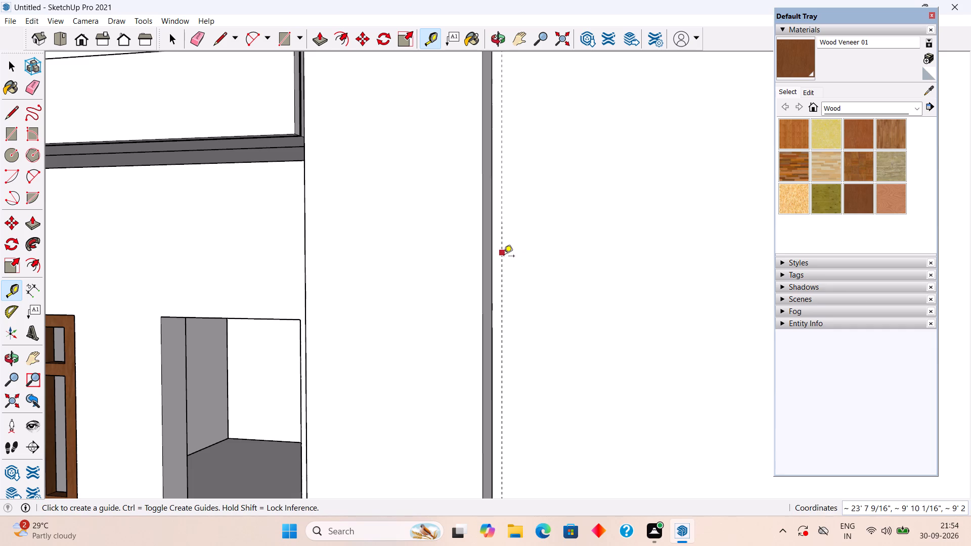
pyautogui.click(504, 257)
pyautogui.write('1"')
pyautogui.press('Return')
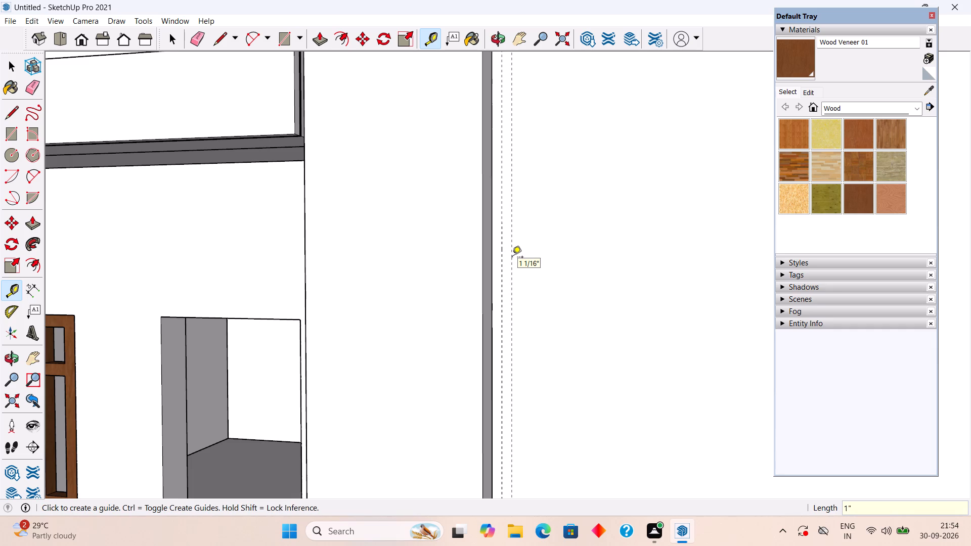
pyautogui.press('space')
# Draw a 1" by about 9' 11 1/8" rectangle between the two vertical guides, from the tall panel's upper edge to its lower edge.
pyautogui.scroll(-11, 512, 258)
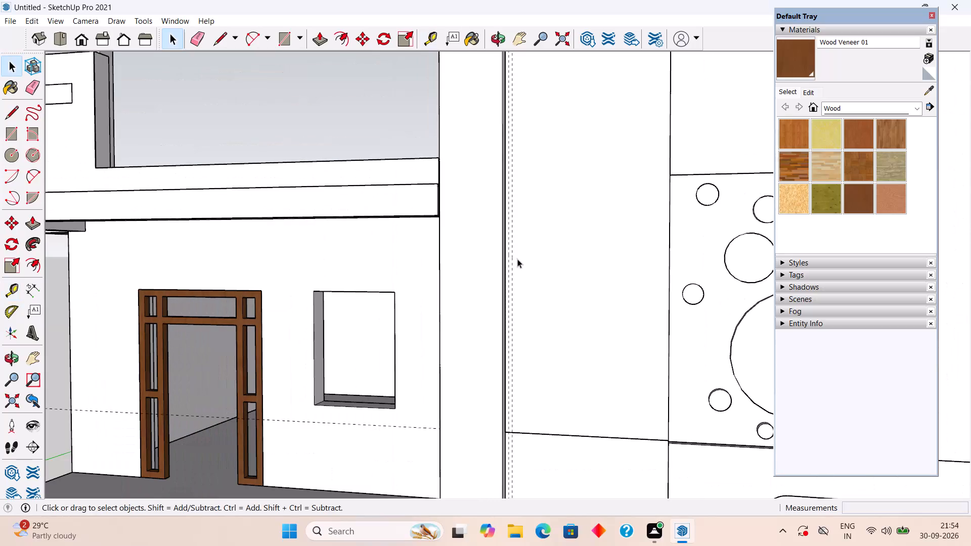
pyautogui.moveTo(538, 267); pyautogui.dragTo(607, 415, button='middle')
pyautogui.scroll(2, 553, 190)
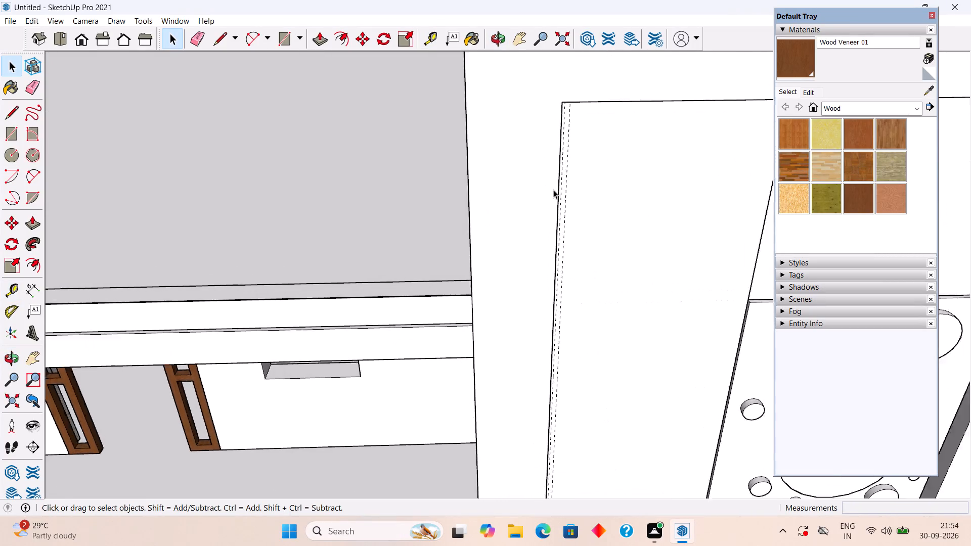
pyautogui.scroll(2, 553, 190)
pyautogui.moveTo(552, 123); pyautogui.dragTo(542, 67, button='middle')
pyautogui.scroll(-18, 542, 67)
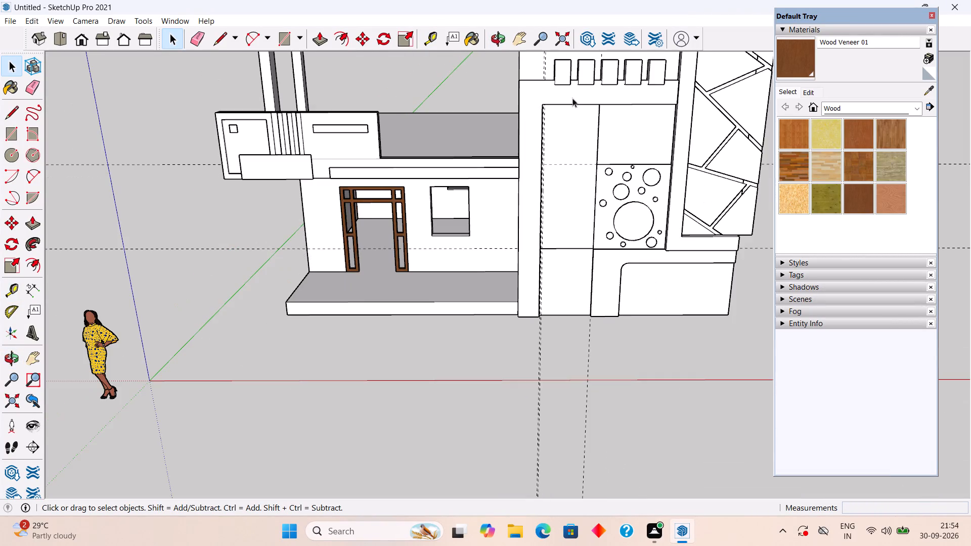
pyautogui.scroll(17, 579, 84)
pyautogui.moveTo(470, 131); pyautogui.dragTo(471, 88, button='middle')
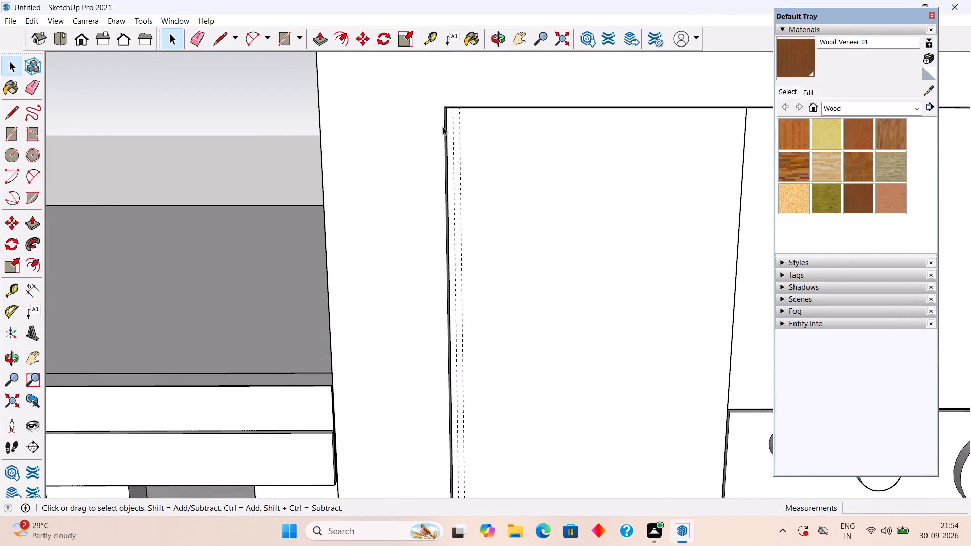
pyautogui.scroll(4, 443, 121)
pyautogui.moveTo(443, 117); pyautogui.dragTo(444, 78, button='middle')
pyautogui.scroll(4, 471, 142)
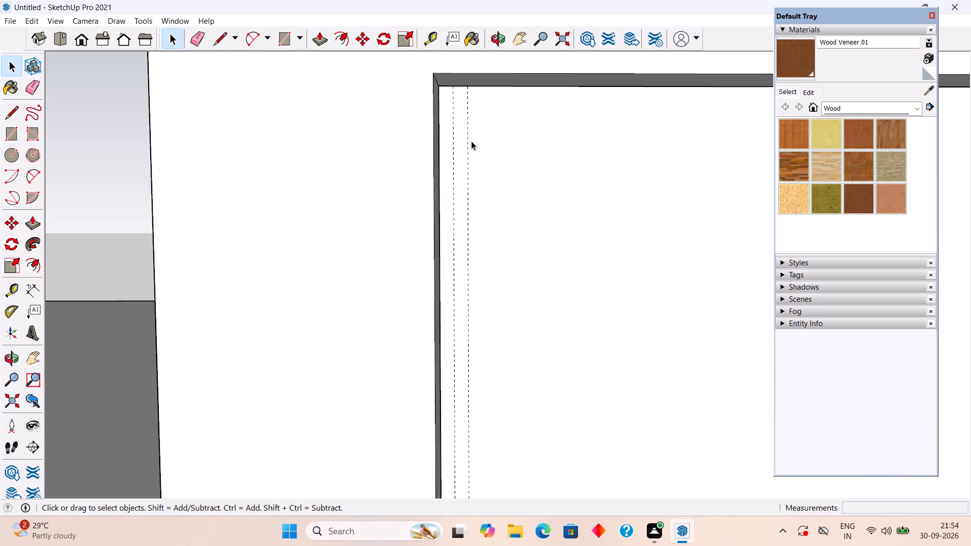
pyautogui.press('r')
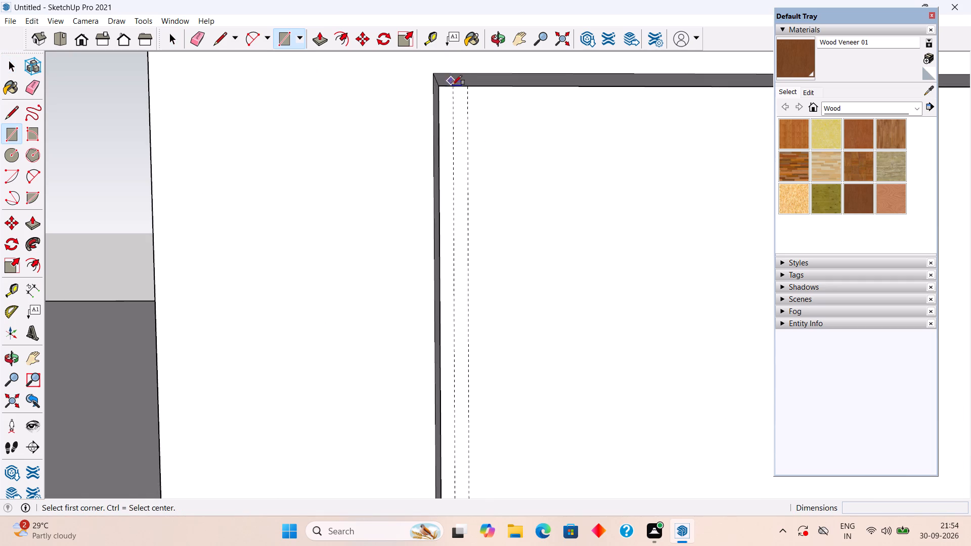
pyautogui.click(453, 87)
pyautogui.scroll(-15, 482, 128)
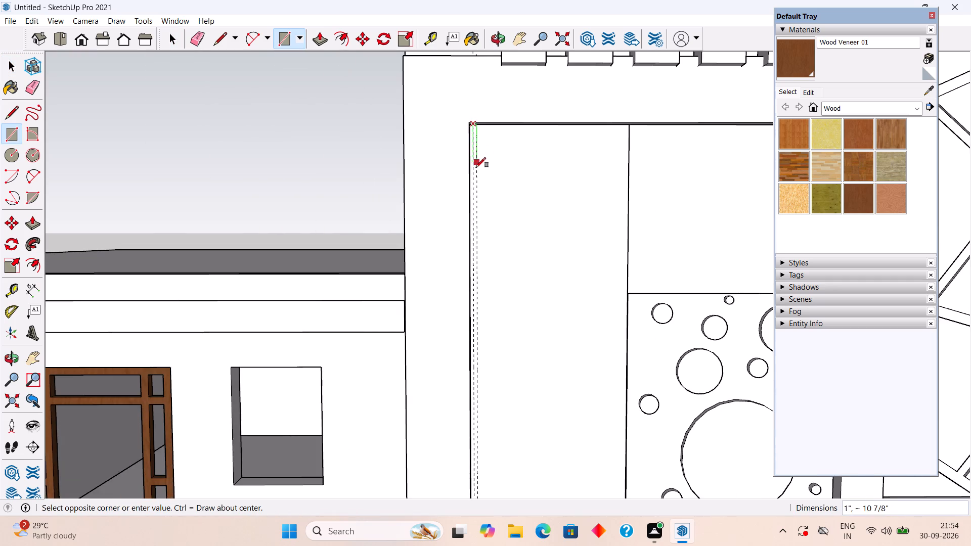
pyautogui.scroll(1, 475, 304)
pyautogui.scroll(-11, 475, 306)
pyautogui.scroll(9, 487, 393)
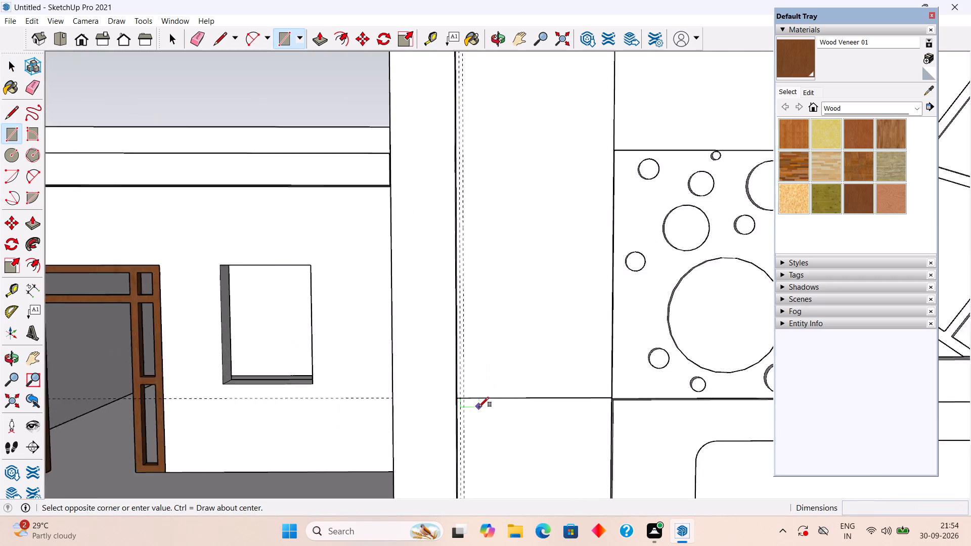
pyautogui.scroll(19, 479, 407)
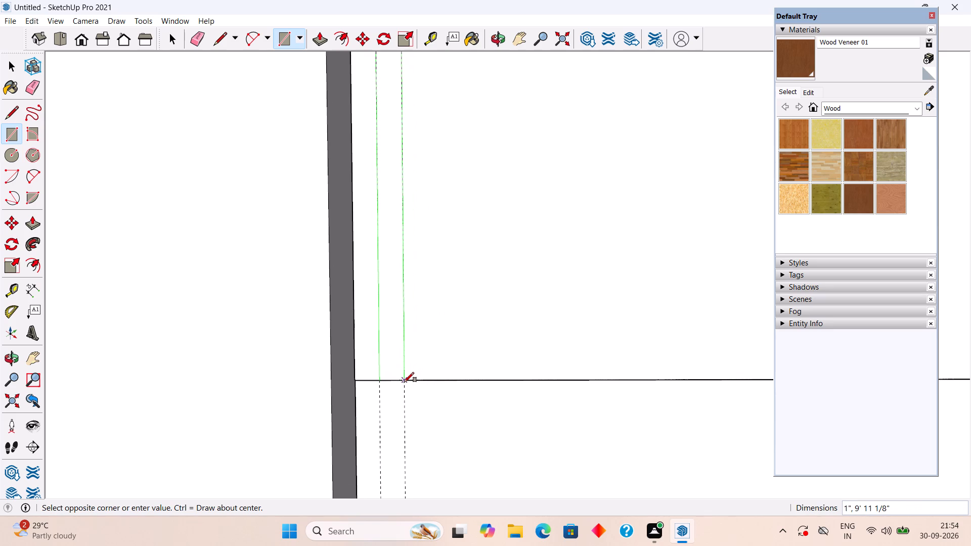
pyautogui.click(404, 382)
pyautogui.press('space')
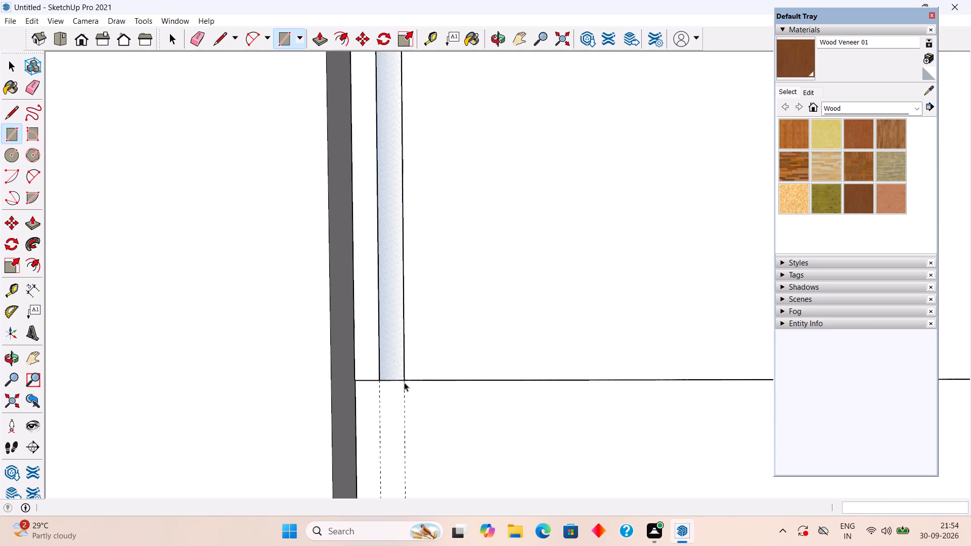
# Push/Pull the narrow rectangle between the guides outward by 3" to form a vertical strip.
pyautogui.click(393, 362)
pyautogui.press('p')
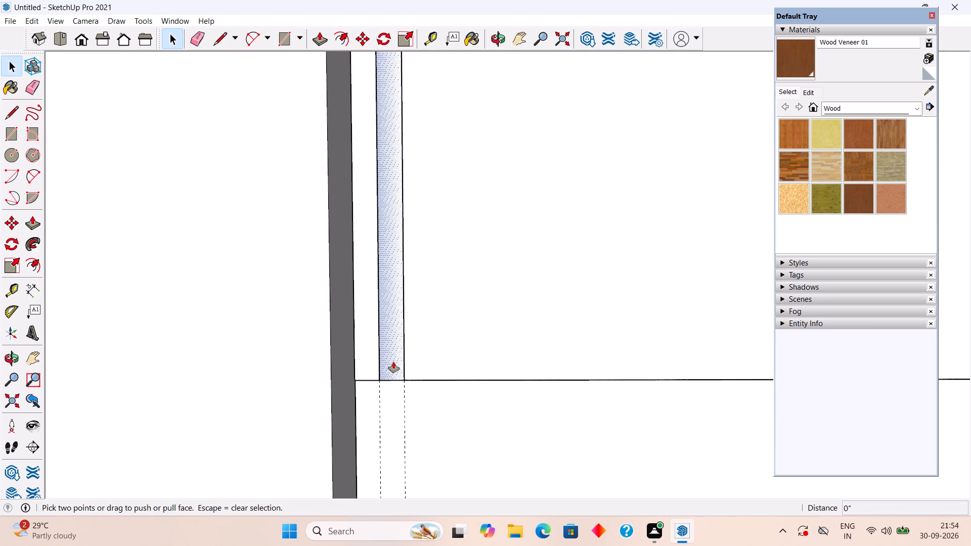
pyautogui.click(393, 362)
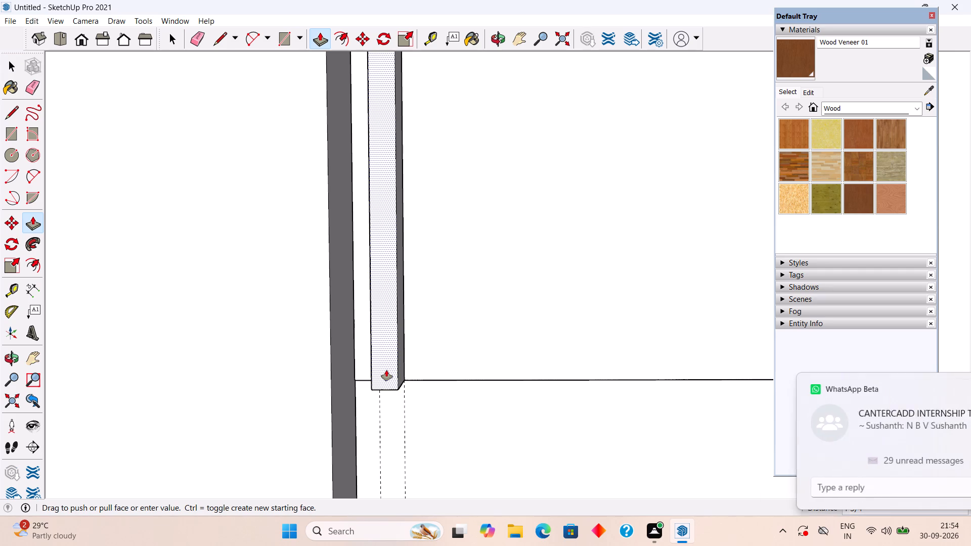
pyautogui.write('3"')
pyautogui.press('Return')
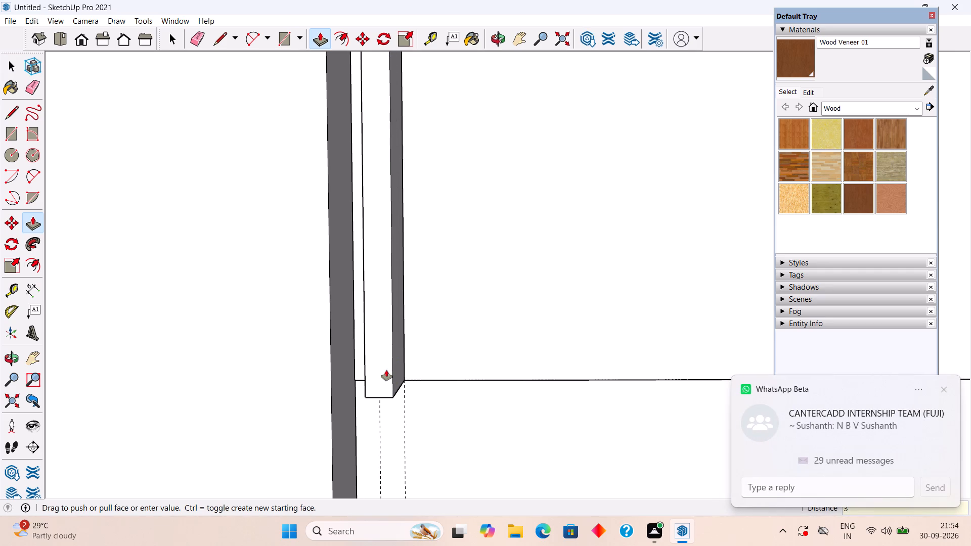
# Make the narrow vertical strip, with all its connected edges and faces, into a group.
pyautogui.scroll(-7, 370, 373)
pyautogui.scroll(-10, 313, 382)
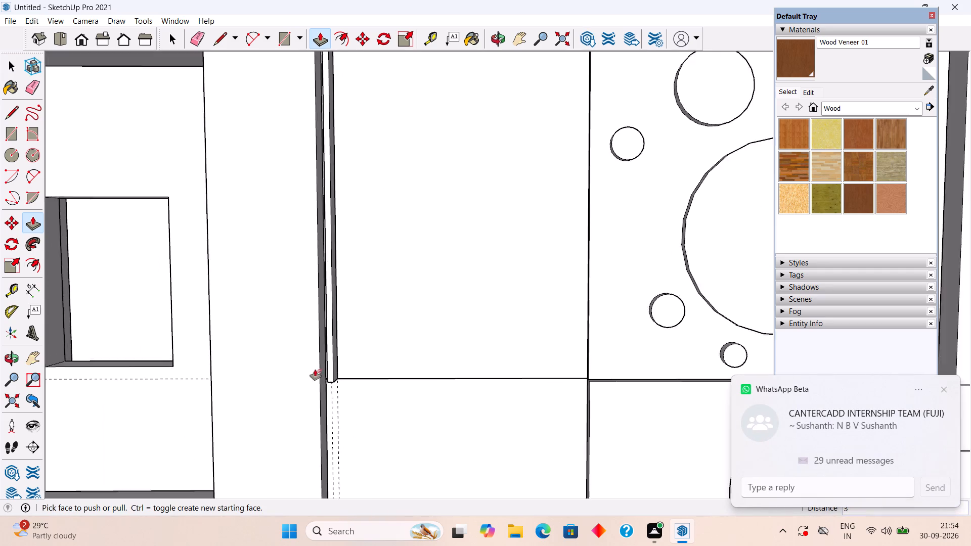
pyautogui.press('space')
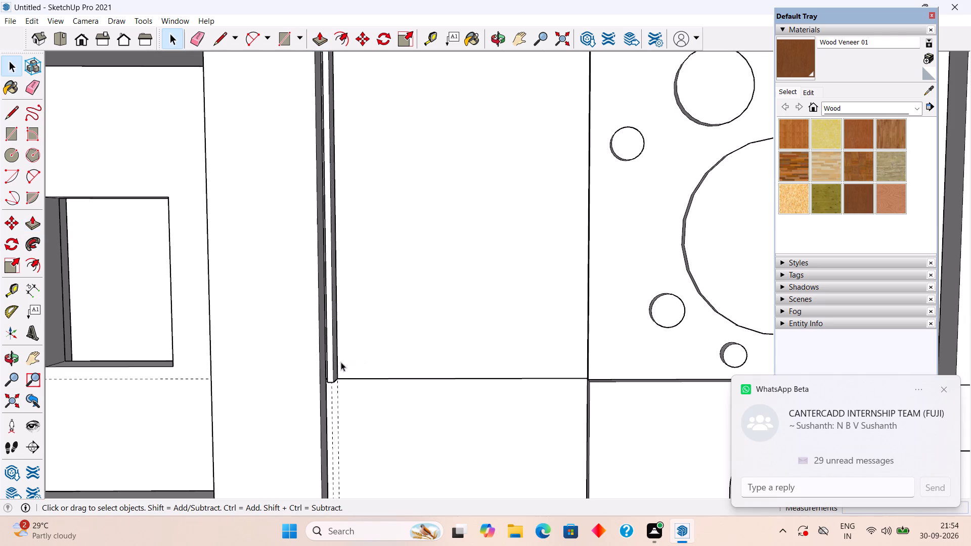
pyautogui.tripleClick(333, 368)
pyautogui.rightClick(333, 368)
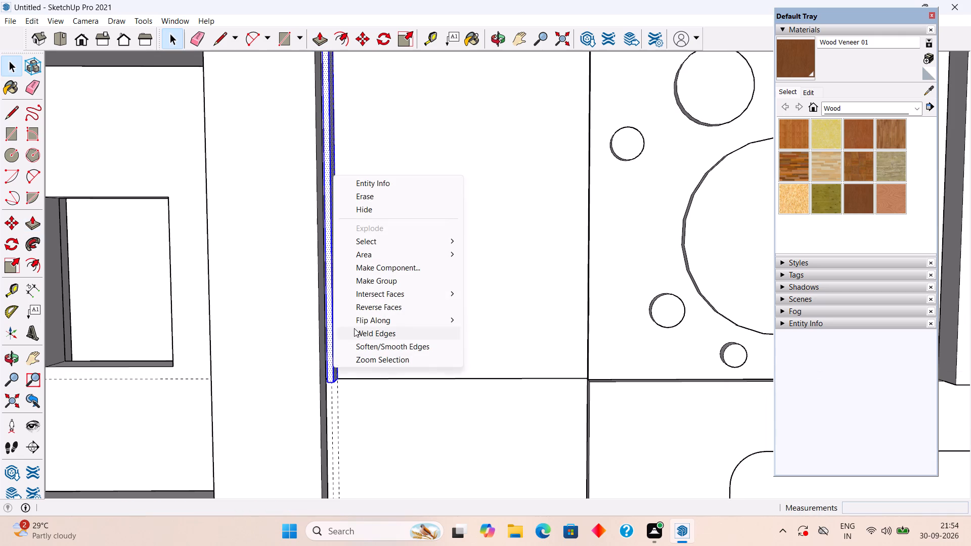
pyautogui.click(362, 281)
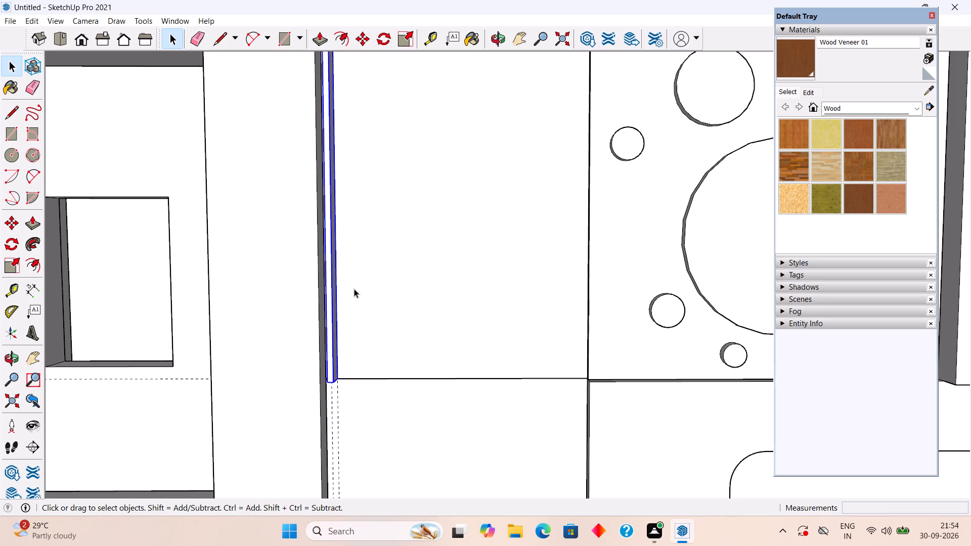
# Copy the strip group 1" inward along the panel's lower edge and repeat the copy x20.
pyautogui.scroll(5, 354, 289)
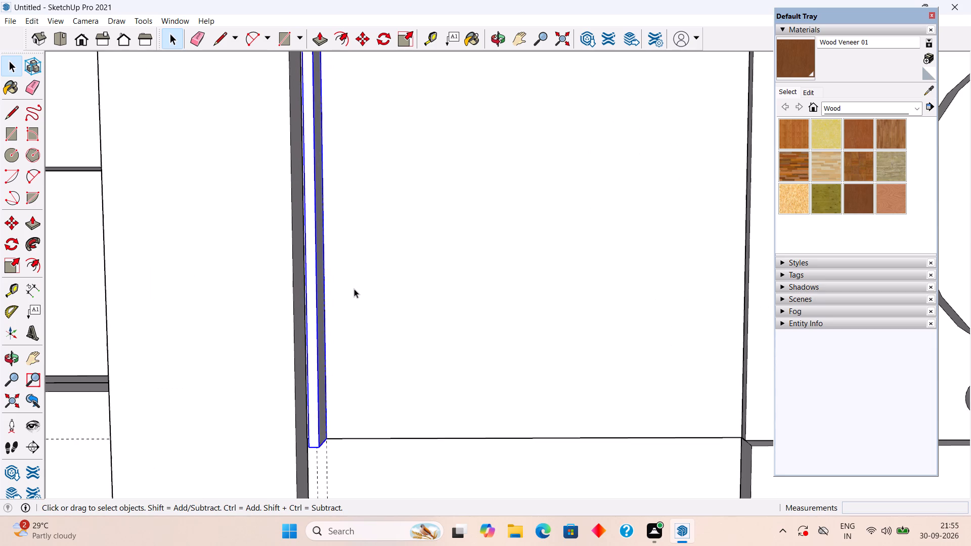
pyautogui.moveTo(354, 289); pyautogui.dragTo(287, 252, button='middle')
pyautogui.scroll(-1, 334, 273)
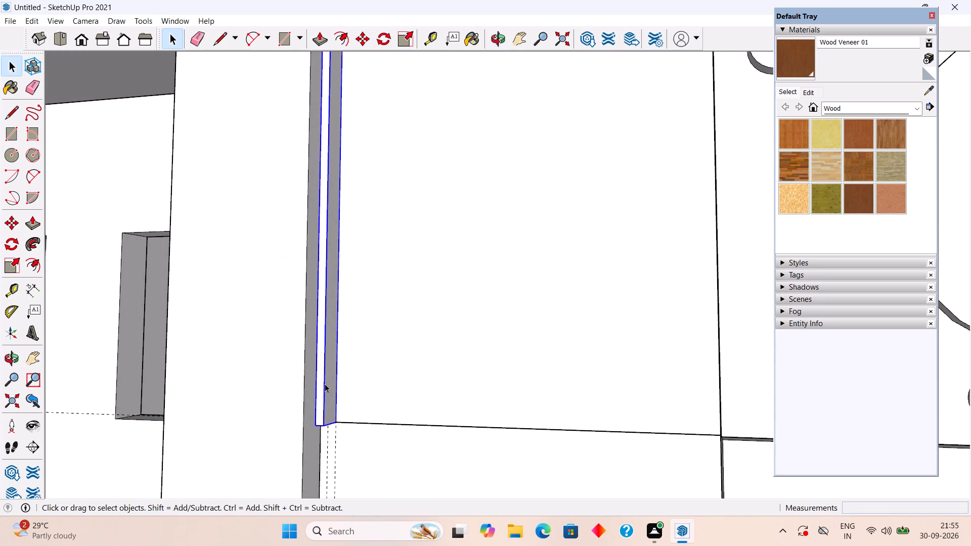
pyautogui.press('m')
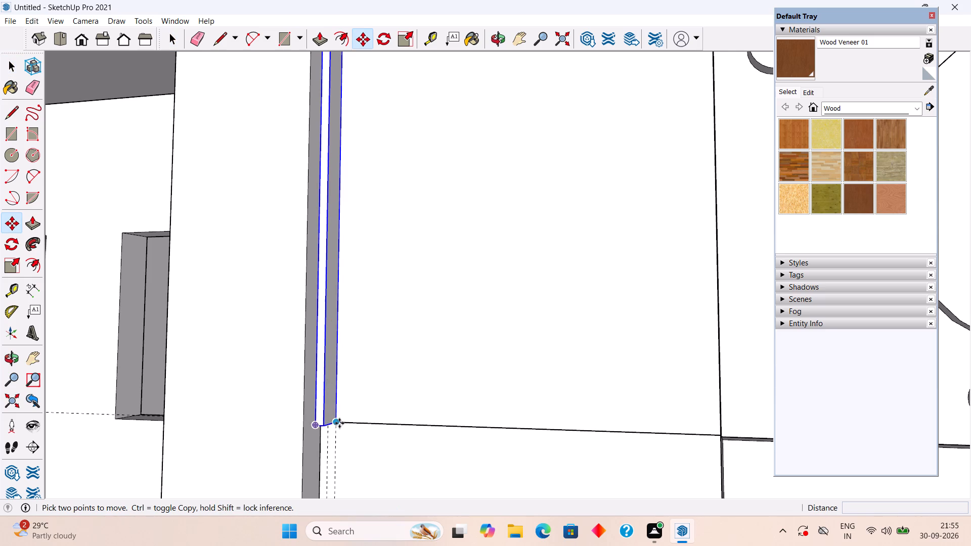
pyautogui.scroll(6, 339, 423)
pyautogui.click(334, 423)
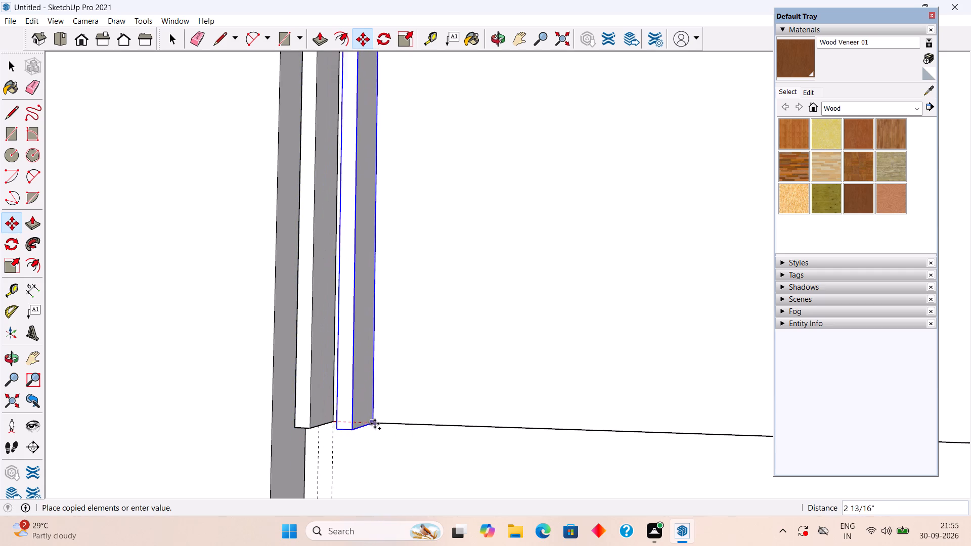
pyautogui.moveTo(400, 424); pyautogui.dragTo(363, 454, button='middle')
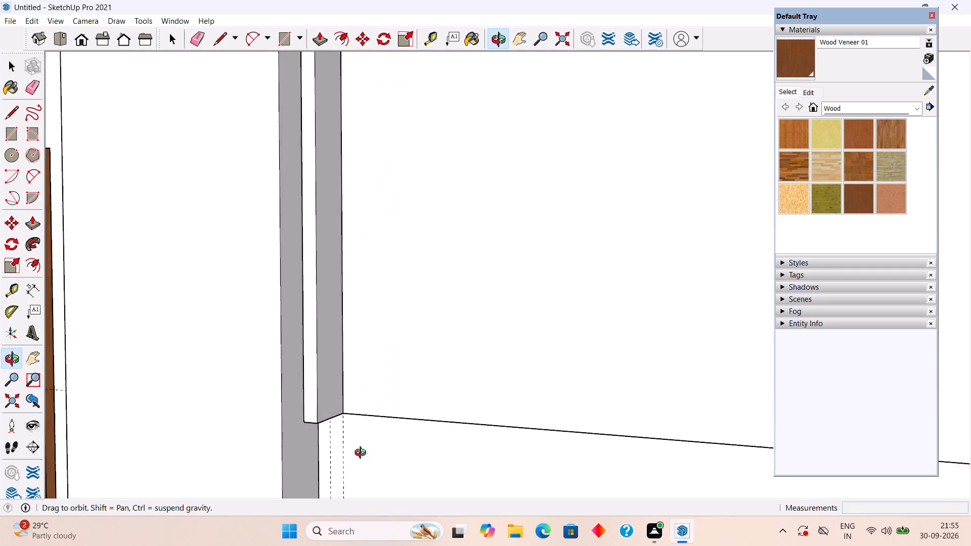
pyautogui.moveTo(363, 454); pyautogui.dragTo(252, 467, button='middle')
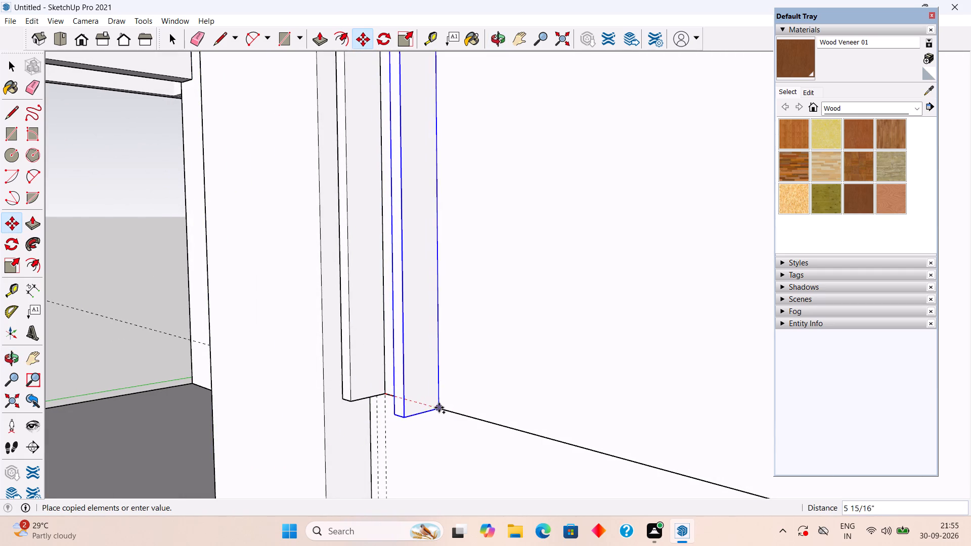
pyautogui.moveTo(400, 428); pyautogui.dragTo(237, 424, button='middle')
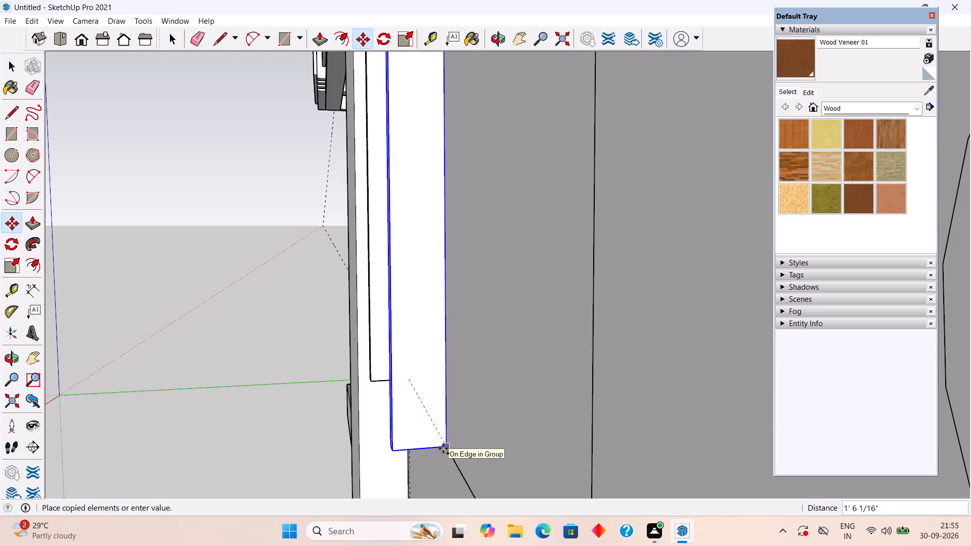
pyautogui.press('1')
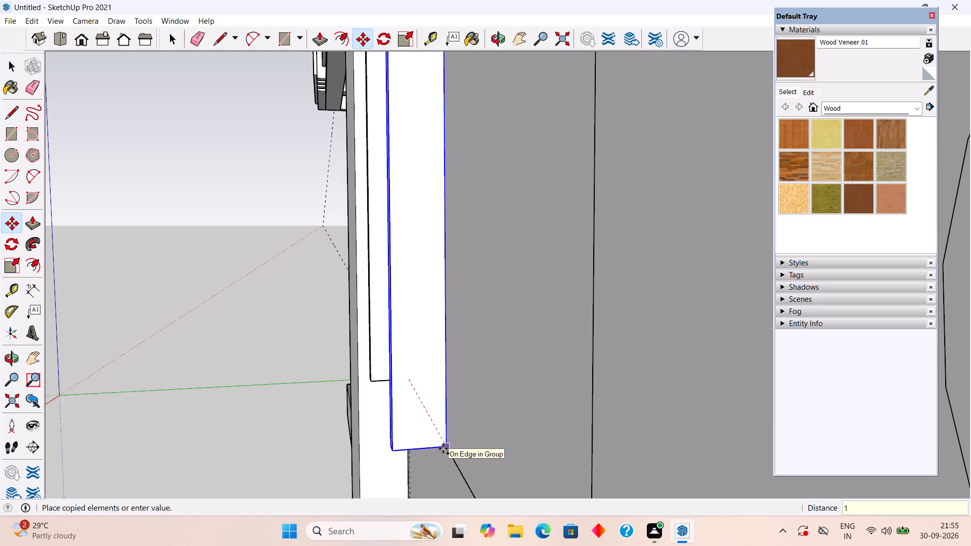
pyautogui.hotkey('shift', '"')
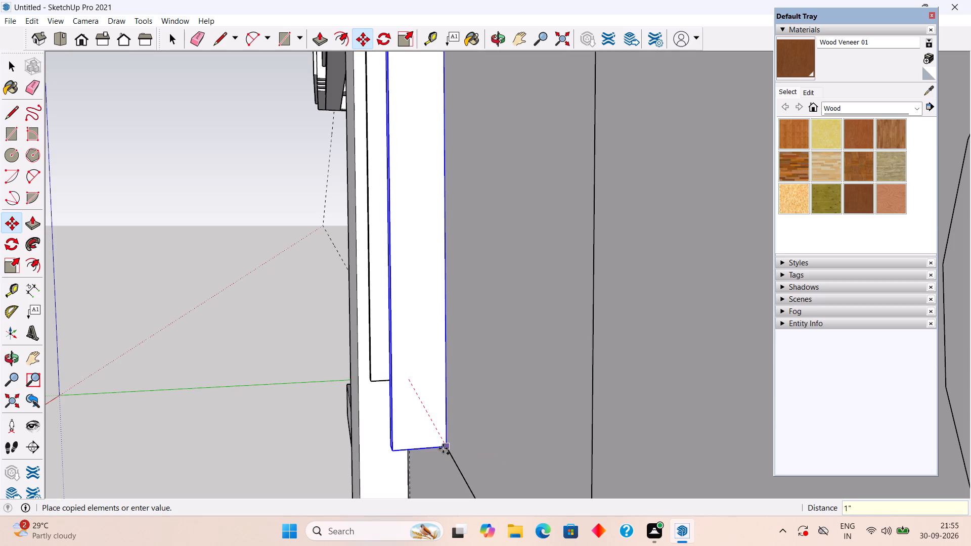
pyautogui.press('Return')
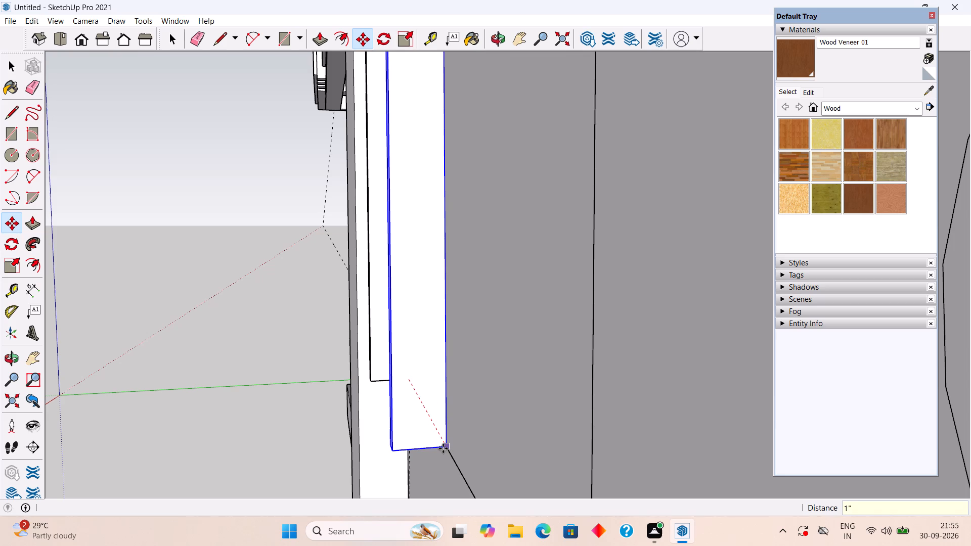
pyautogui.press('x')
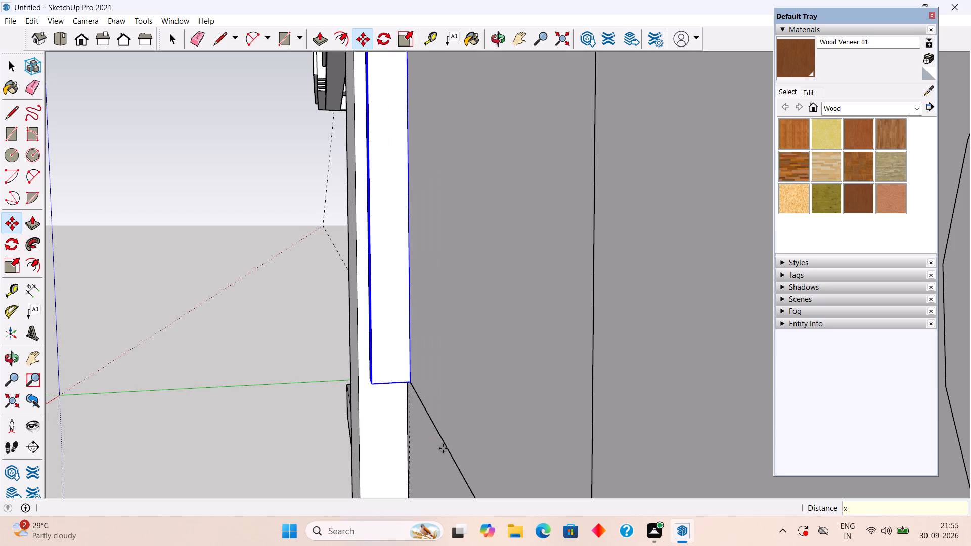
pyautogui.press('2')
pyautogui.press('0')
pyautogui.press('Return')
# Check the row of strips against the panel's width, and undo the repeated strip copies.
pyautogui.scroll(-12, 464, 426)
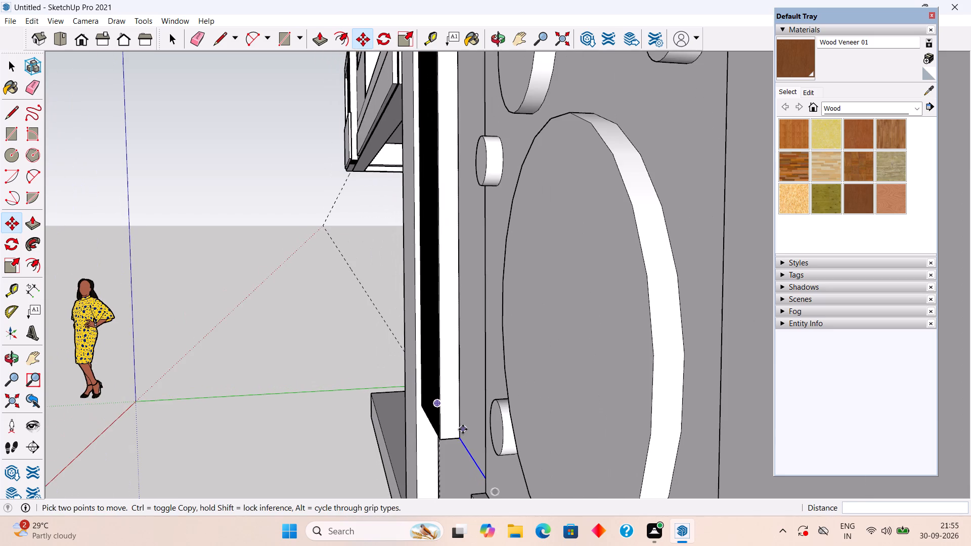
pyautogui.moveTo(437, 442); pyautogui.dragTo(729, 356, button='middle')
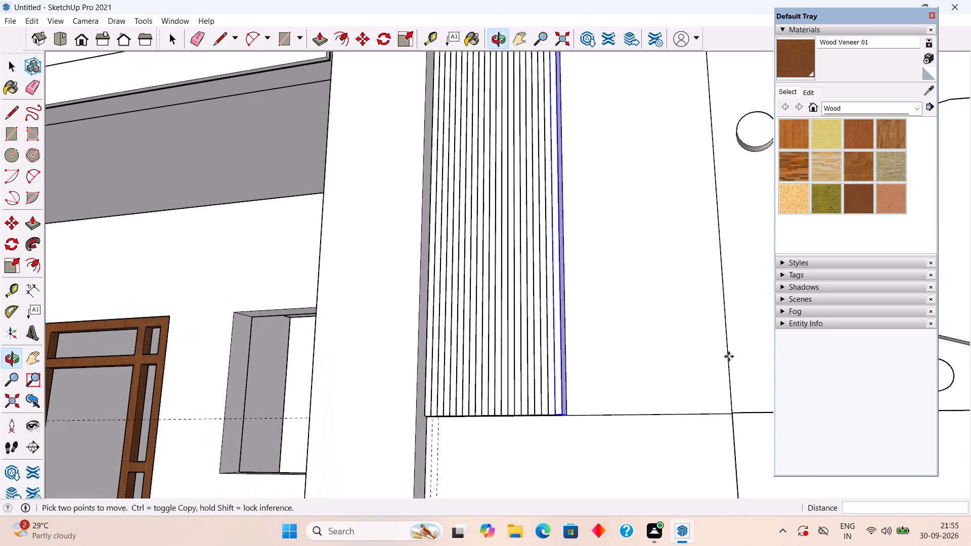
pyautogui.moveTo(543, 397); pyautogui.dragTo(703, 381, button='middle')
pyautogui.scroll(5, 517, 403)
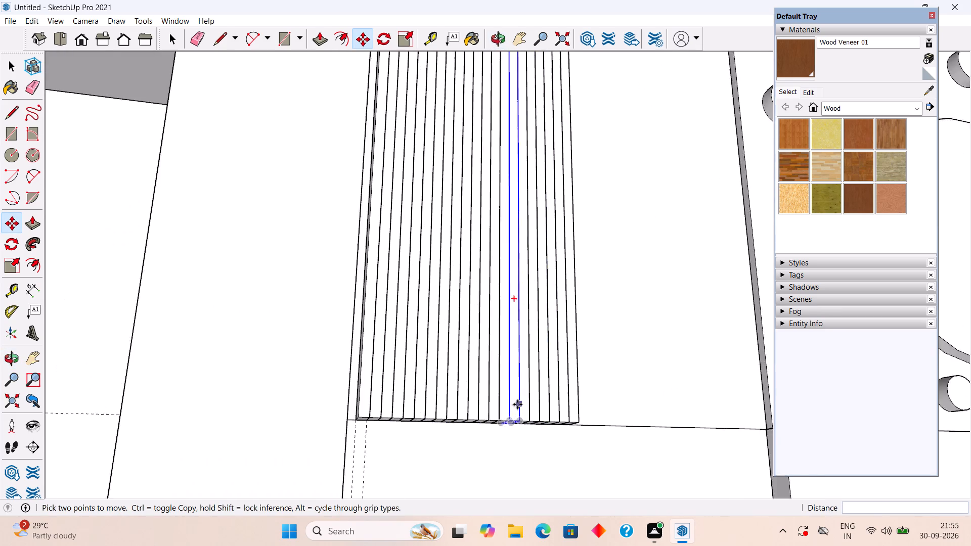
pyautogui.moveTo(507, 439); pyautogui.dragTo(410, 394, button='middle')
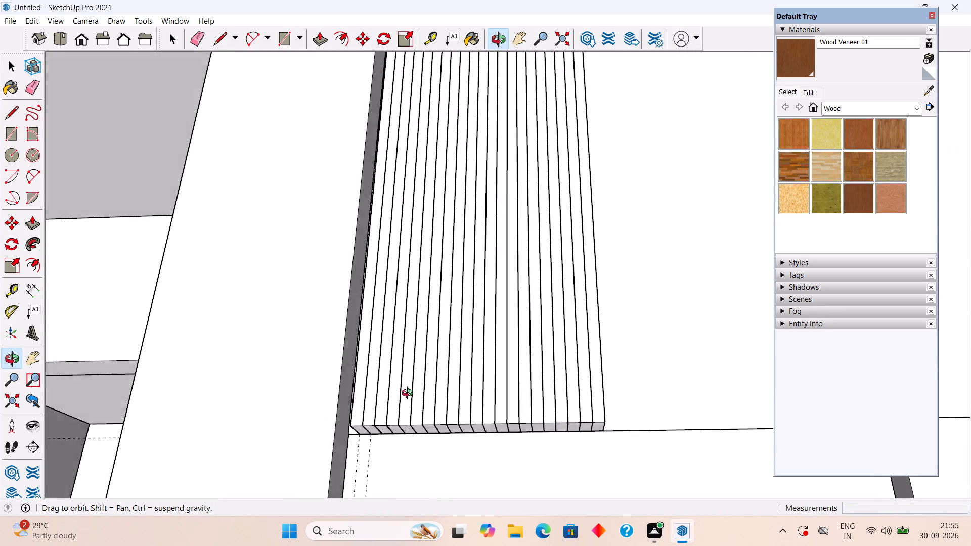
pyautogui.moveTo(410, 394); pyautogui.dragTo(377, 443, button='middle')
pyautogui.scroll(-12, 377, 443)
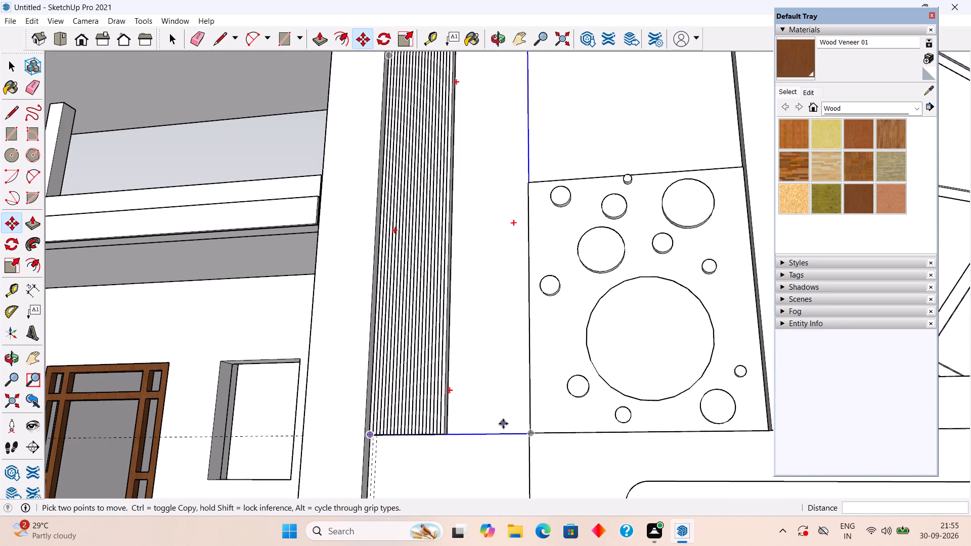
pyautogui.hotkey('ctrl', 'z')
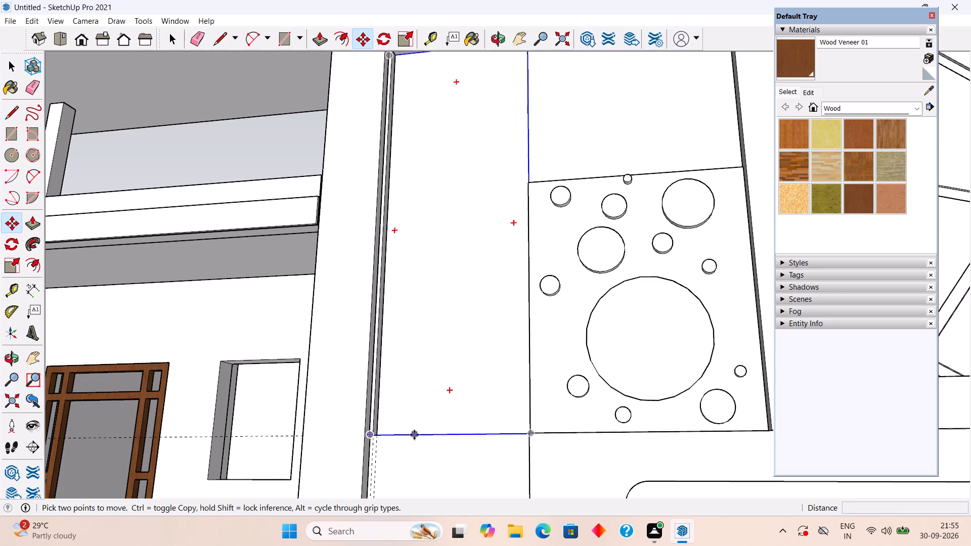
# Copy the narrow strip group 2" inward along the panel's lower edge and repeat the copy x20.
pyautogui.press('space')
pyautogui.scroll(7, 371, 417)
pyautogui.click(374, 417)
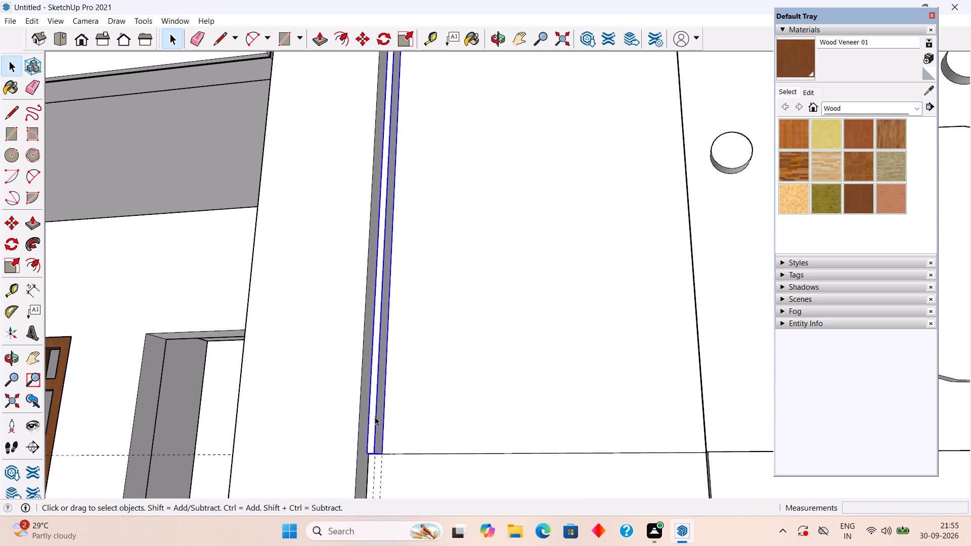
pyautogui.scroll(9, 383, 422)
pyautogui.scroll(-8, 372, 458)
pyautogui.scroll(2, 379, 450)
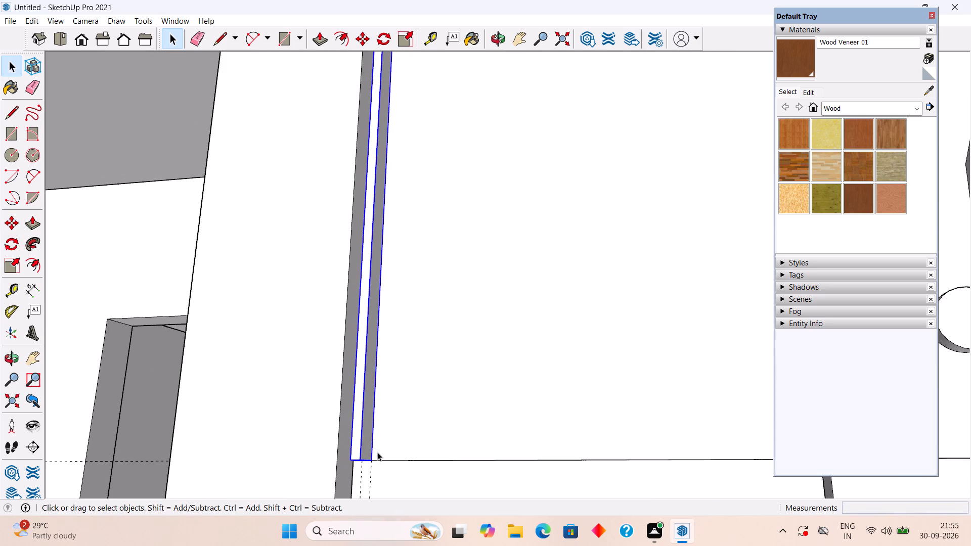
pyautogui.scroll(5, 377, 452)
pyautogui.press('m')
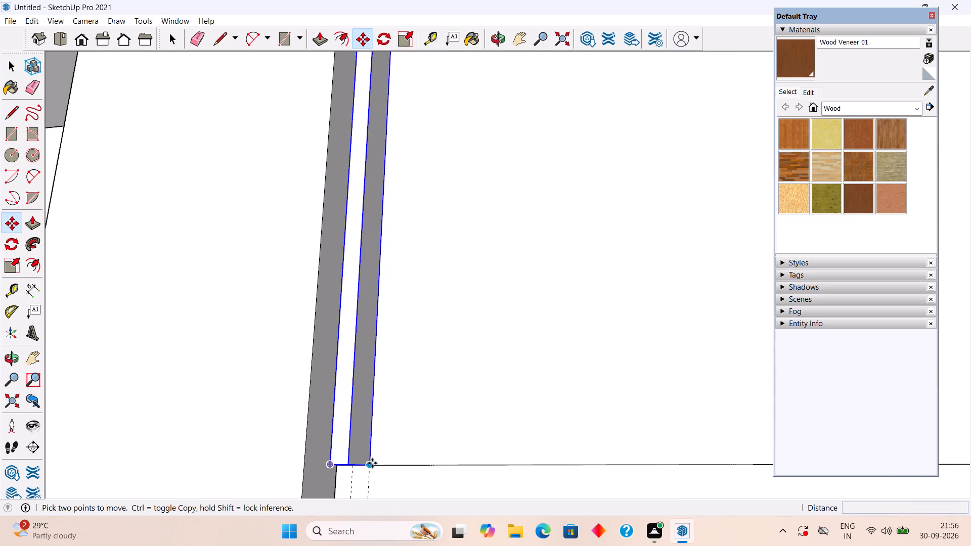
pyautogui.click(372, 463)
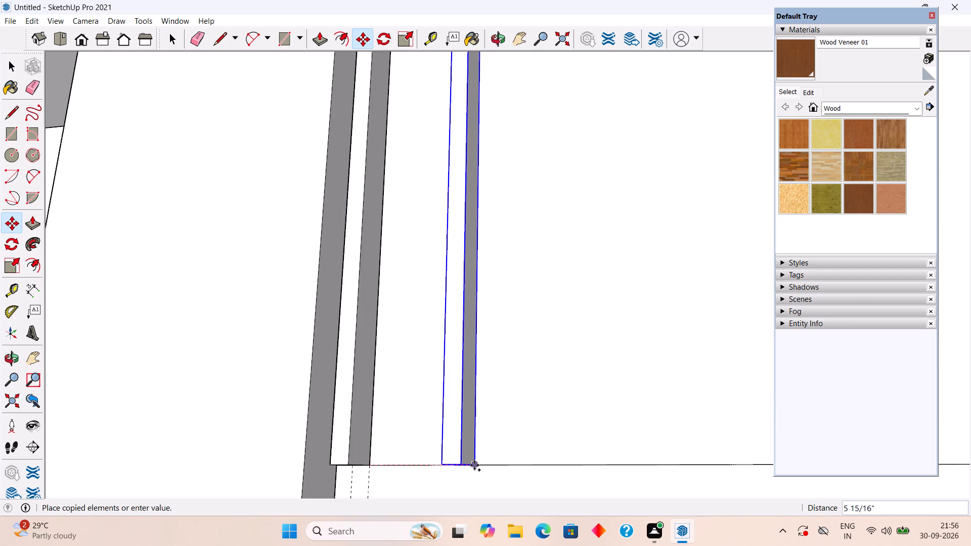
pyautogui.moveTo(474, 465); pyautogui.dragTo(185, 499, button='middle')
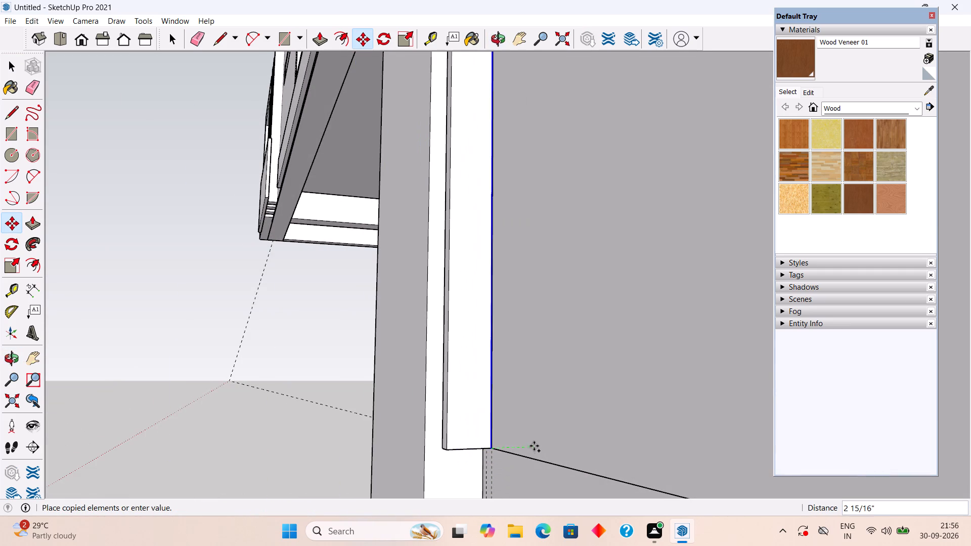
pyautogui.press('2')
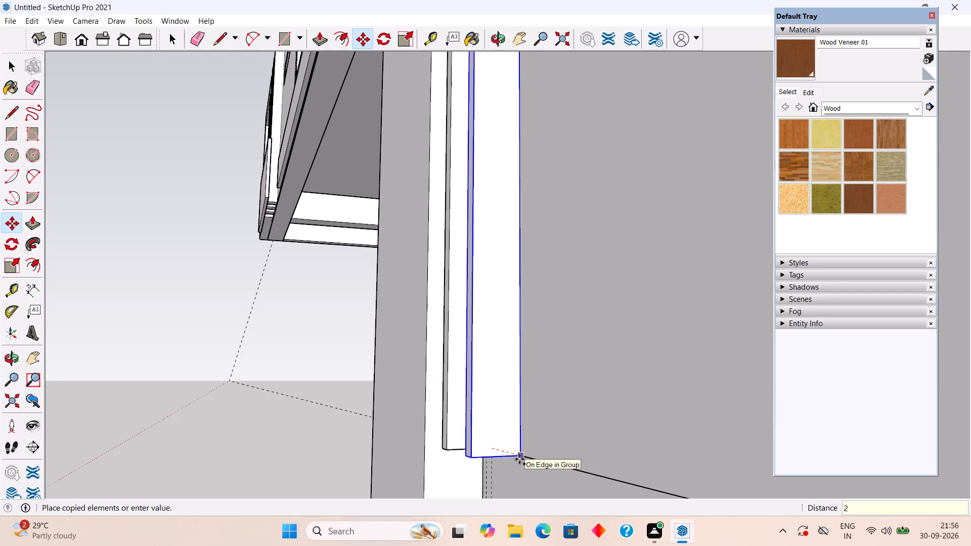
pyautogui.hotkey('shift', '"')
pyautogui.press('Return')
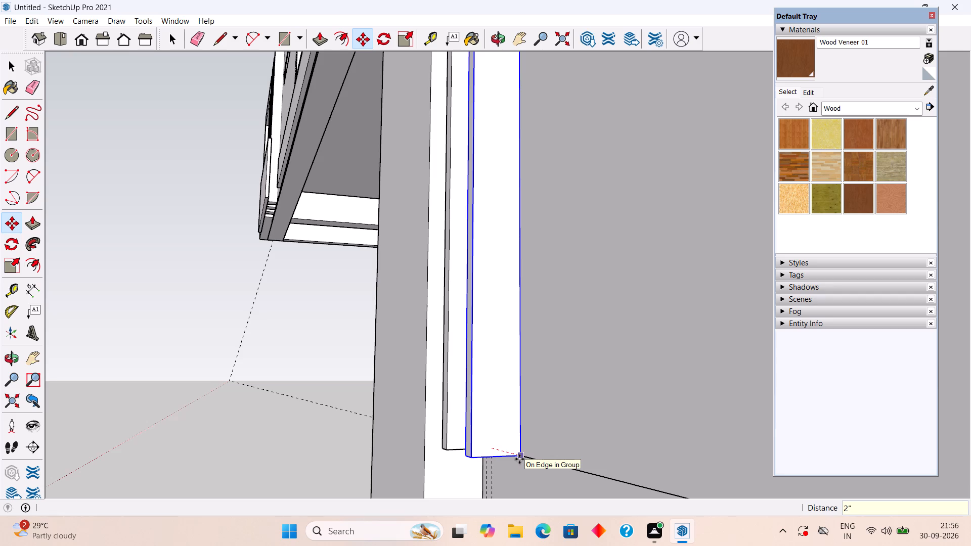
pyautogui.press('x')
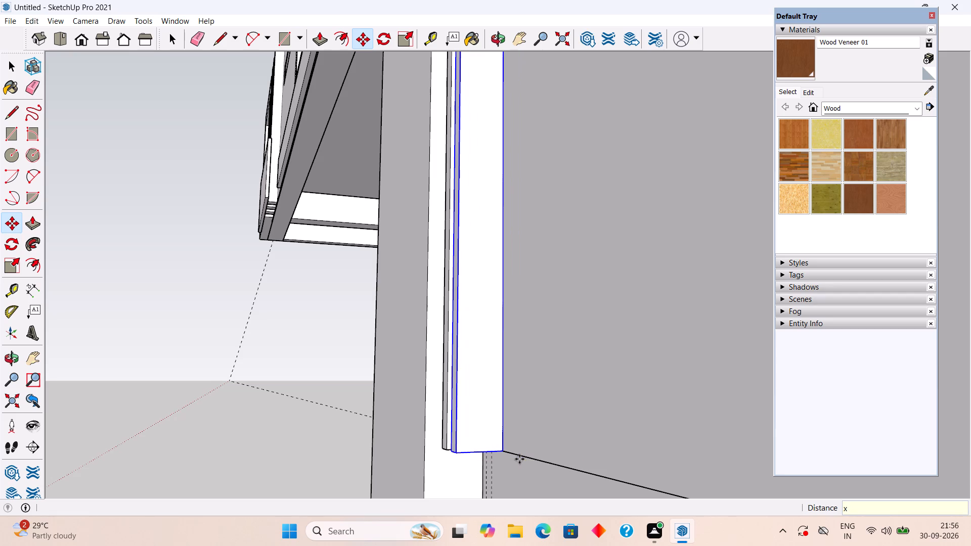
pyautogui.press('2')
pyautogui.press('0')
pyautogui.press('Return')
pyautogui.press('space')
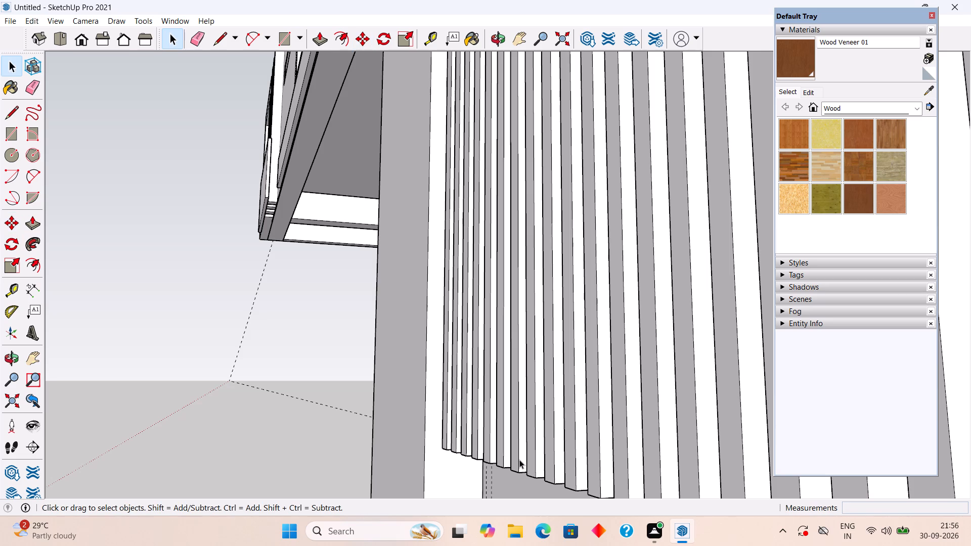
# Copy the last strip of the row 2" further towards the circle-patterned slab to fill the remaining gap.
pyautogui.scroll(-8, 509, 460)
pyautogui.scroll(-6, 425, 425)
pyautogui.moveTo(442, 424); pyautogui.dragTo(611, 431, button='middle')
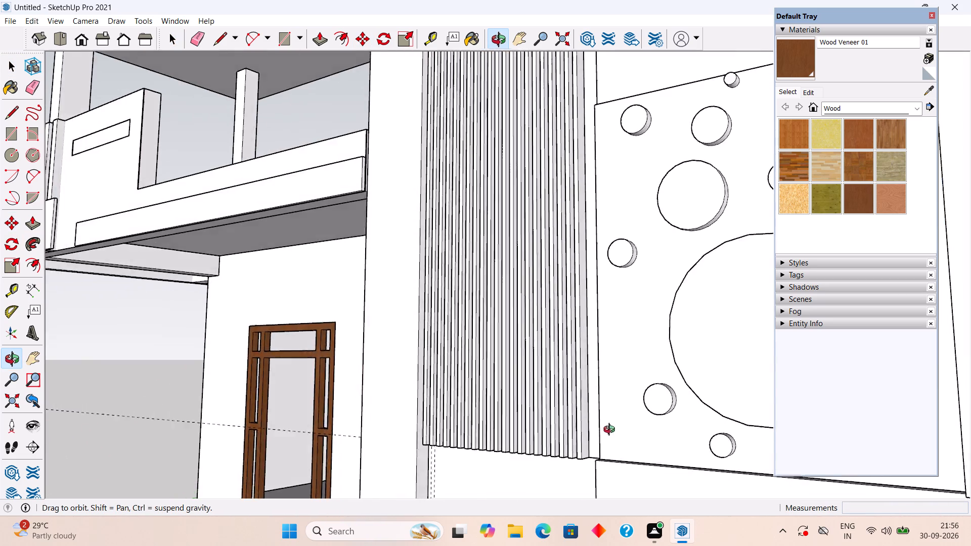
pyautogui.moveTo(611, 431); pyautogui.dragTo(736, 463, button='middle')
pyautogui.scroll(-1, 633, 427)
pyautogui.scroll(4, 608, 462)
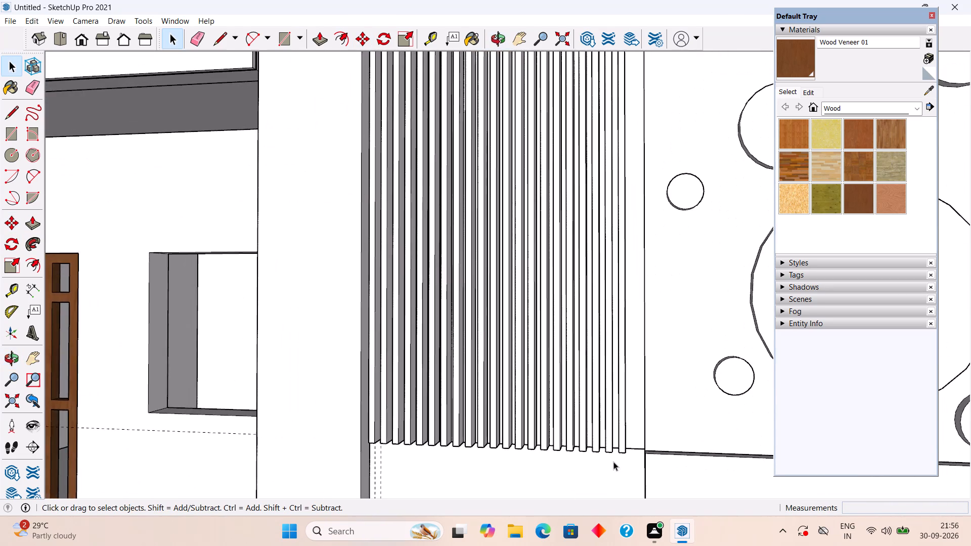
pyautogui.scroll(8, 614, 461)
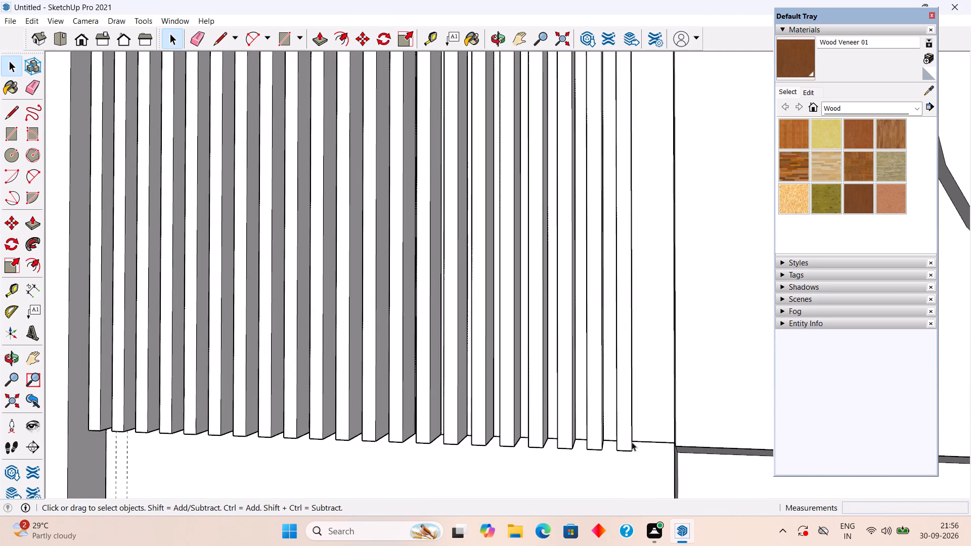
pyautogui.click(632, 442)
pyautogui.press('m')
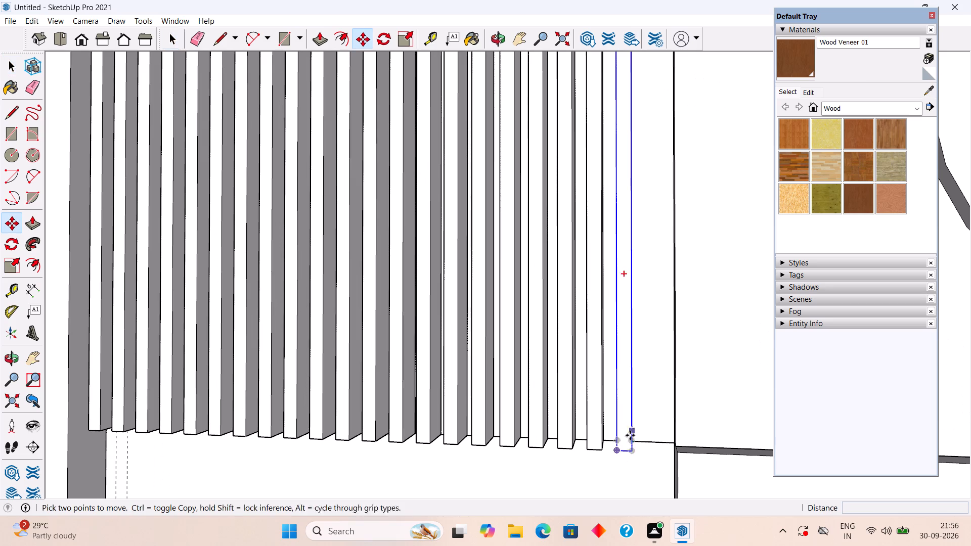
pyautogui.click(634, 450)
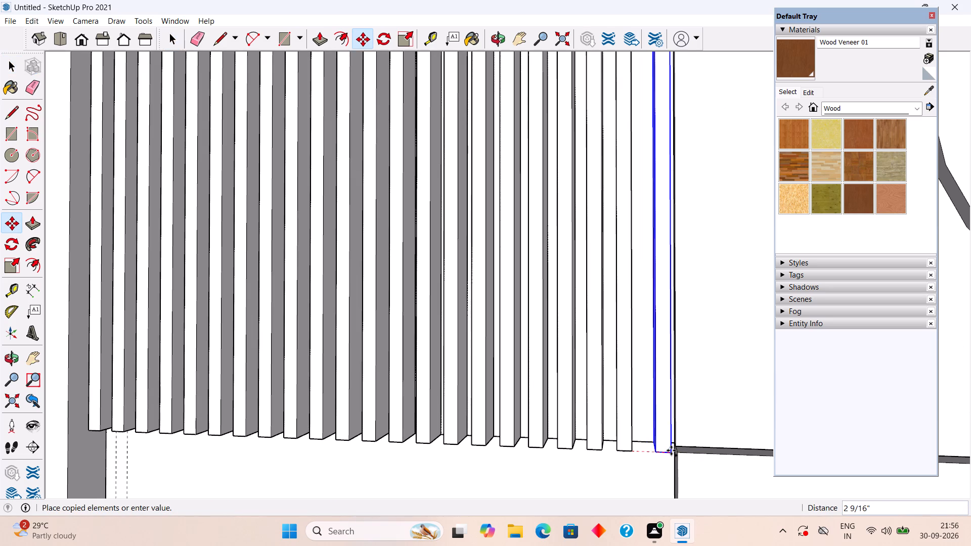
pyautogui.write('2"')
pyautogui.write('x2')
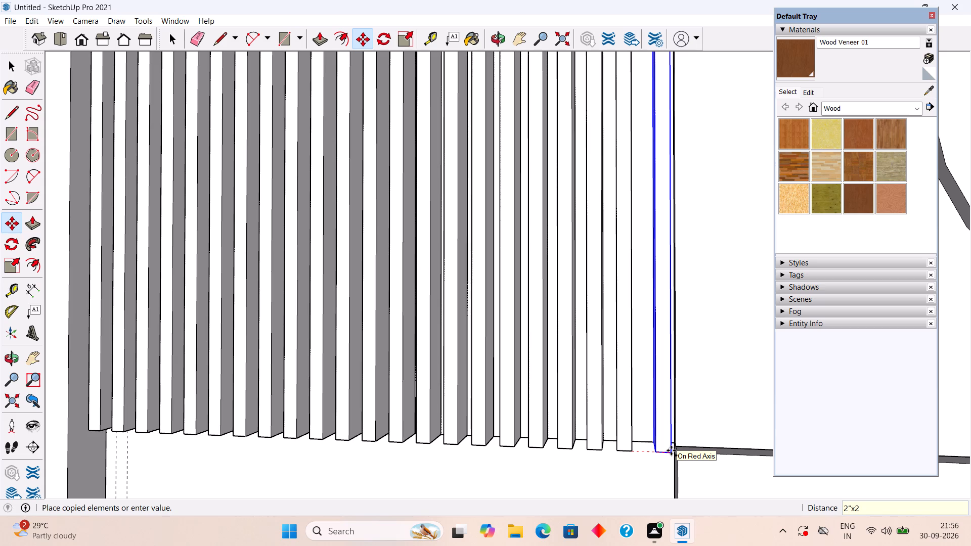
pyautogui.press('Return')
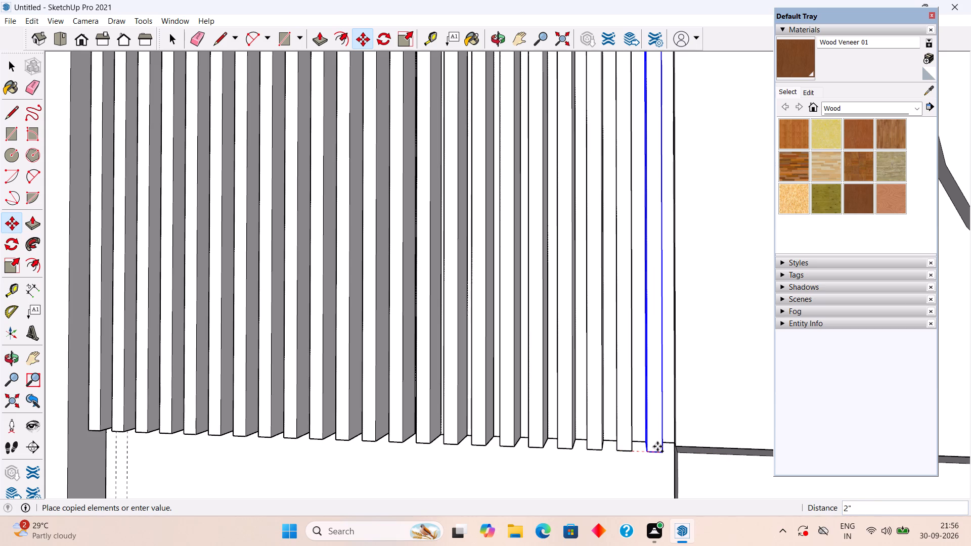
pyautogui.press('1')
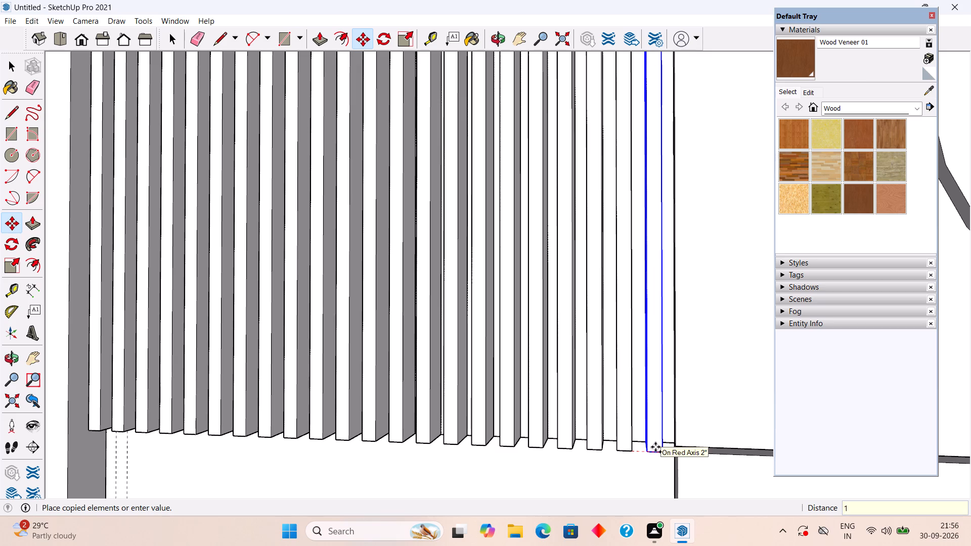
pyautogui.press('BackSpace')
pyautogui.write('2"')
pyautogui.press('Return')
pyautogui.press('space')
# Examine the row of vertical strips up close and against the whole front elevation.
pyautogui.scroll(-17, 628, 445)
pyautogui.click(341, 145)
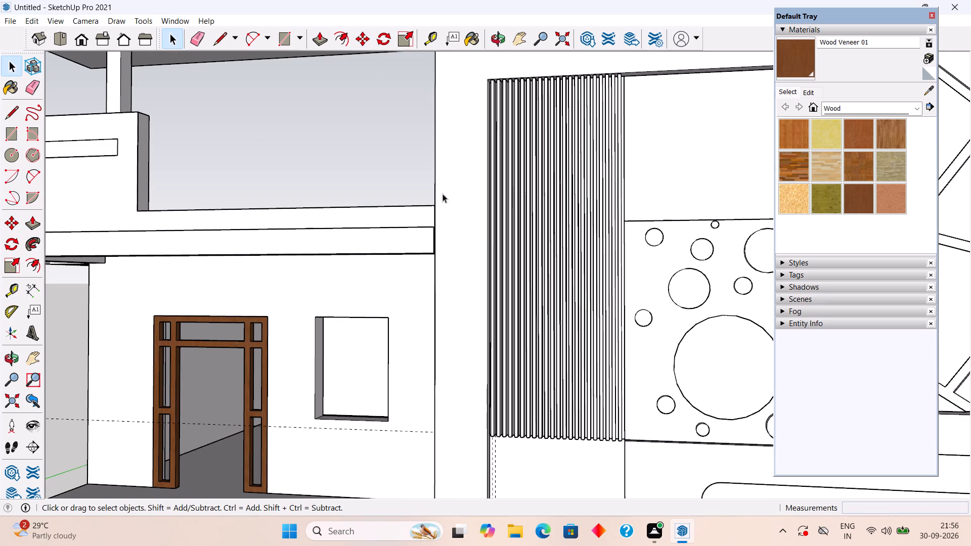
pyautogui.moveTo(503, 214); pyautogui.dragTo(506, 282, button='middle')
pyautogui.scroll(-8, 506, 284)
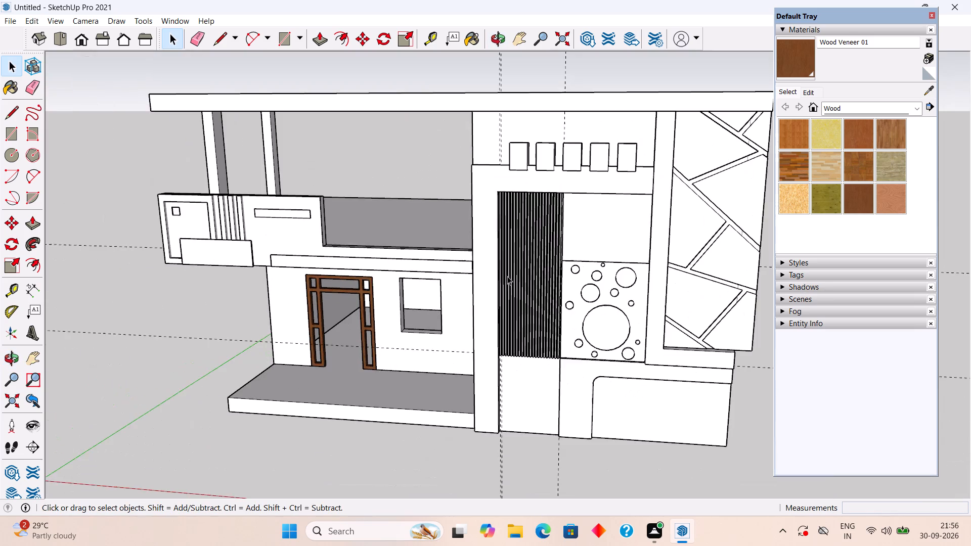
pyautogui.moveTo(541, 338); pyautogui.dragTo(564, 345, button='middle')
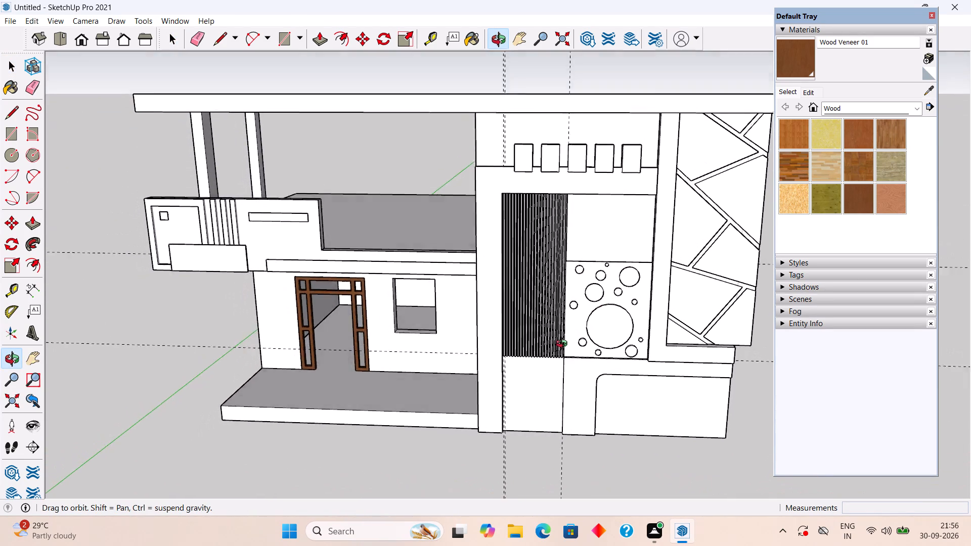
pyautogui.moveTo(564, 345); pyautogui.dragTo(573, 275, button='middle')
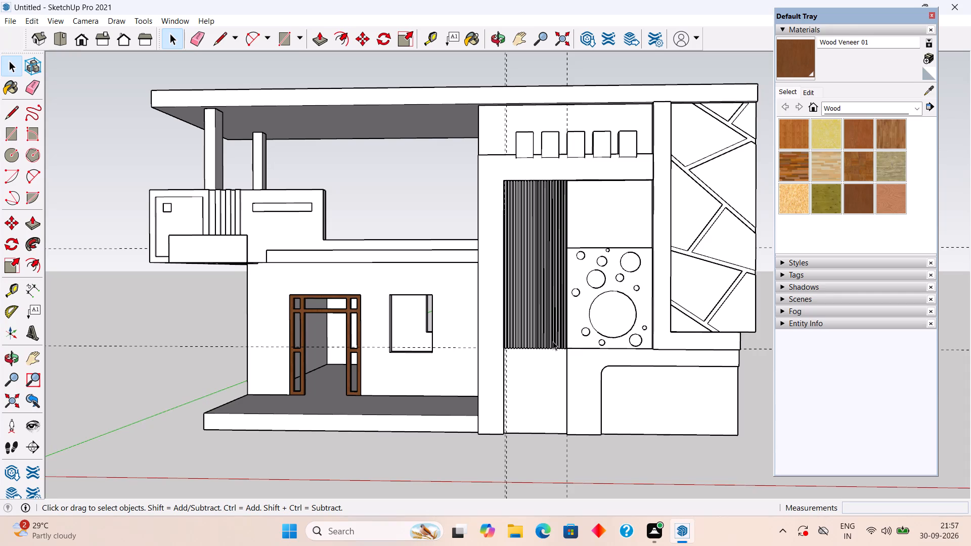
pyautogui.scroll(-3, 543, 336)
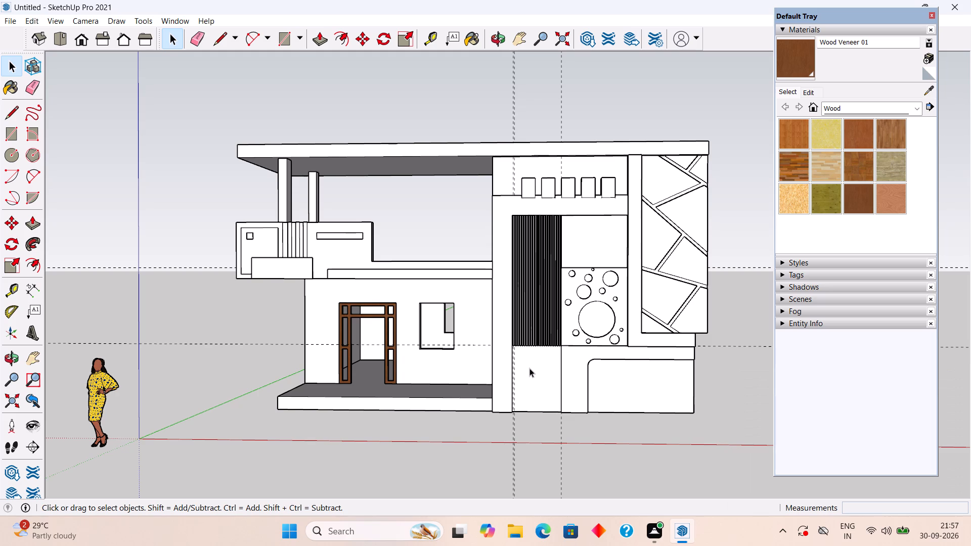
pyautogui.scroll(7, 529, 368)
pyautogui.scroll(5, 515, 324)
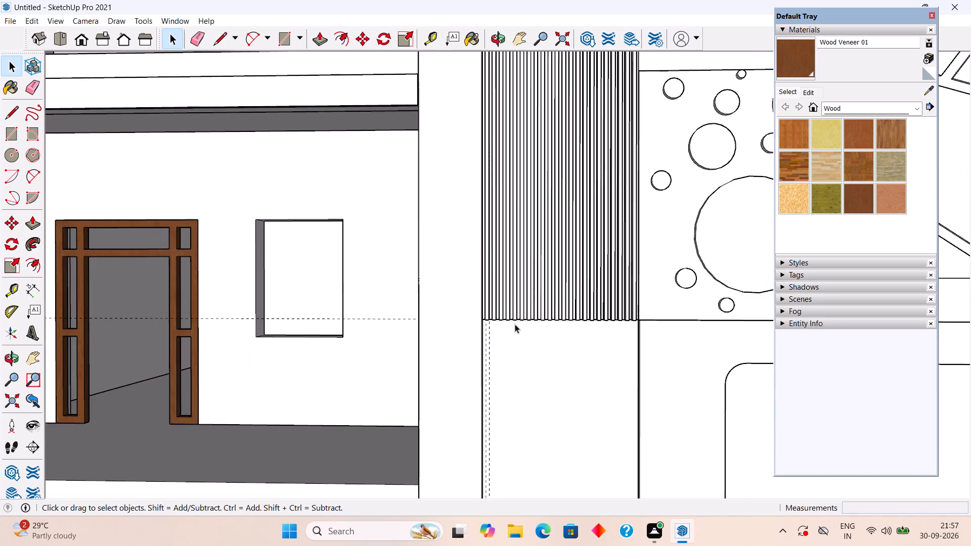
pyautogui.scroll(8, 520, 266)
pyautogui.scroll(-3, 526, 269)
pyautogui.moveTo(528, 315); pyautogui.dragTo(502, 387, button='middle')
pyautogui.scroll(-8, 502, 387)
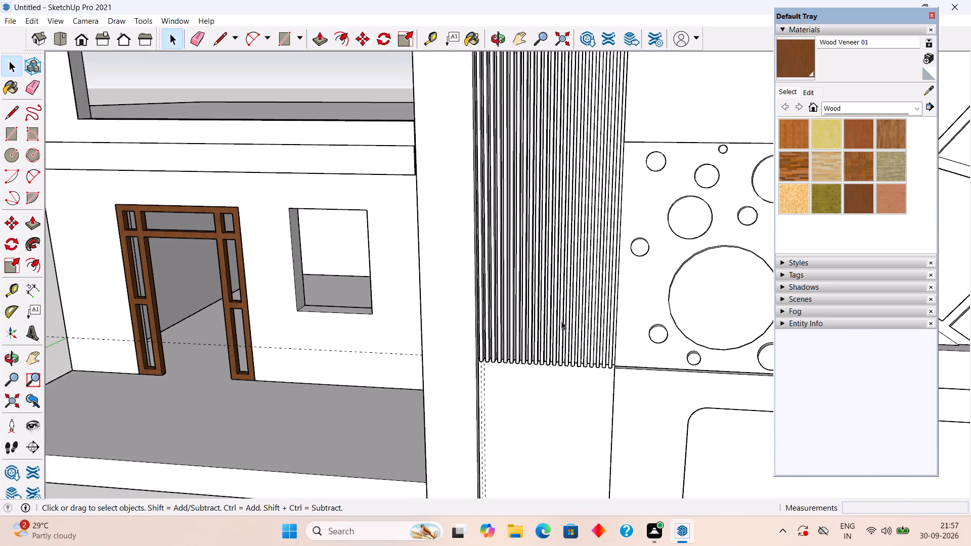
# Undo the strip copies, the original strip group with its extruded rectangle, and the second vertical guide.
pyautogui.hotkey('ctrl', 'z')
pyautogui.hotkey('ctrl', 'z')
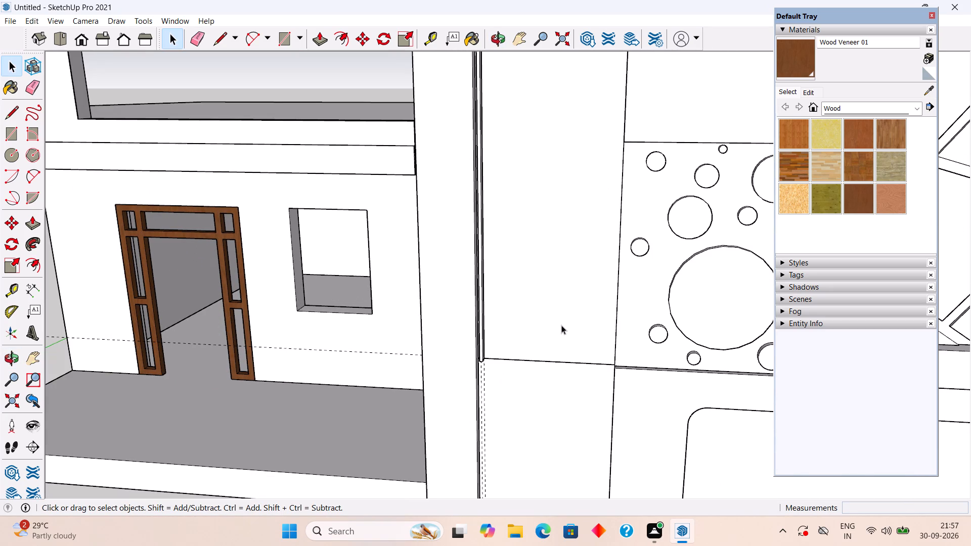
pyautogui.hotkey('ctrl', 'z')
pyautogui.hotkey('ctrl', 'z')
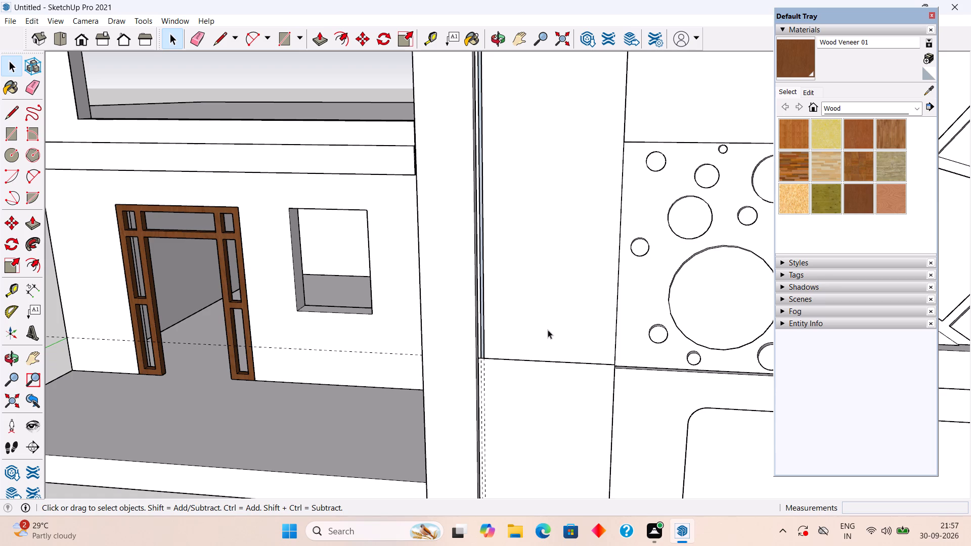
pyautogui.hotkey('ctrl', 'z')
pyautogui.hotkey('ctrl', 'z')
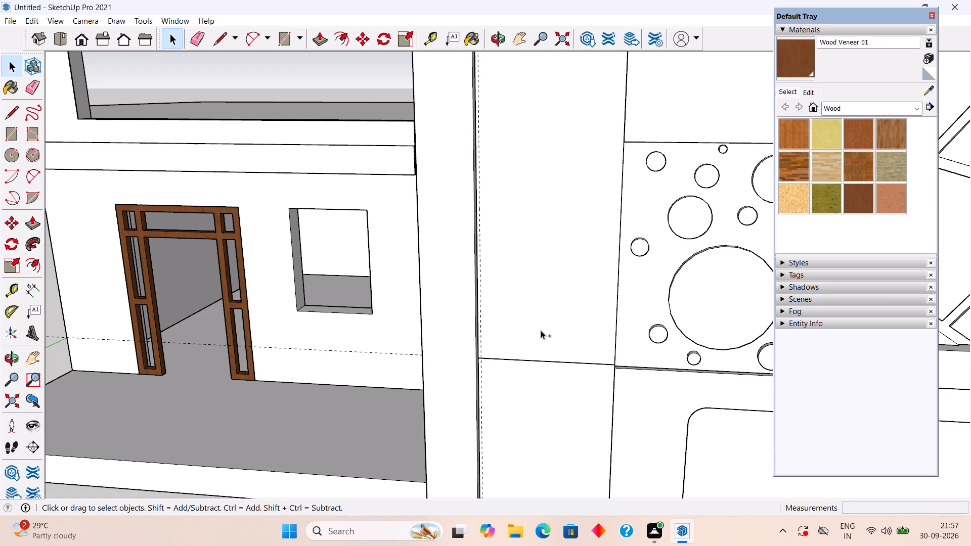
# Place a vertical guide on the panel 2" inward from the existing guide.
pyautogui.scroll(4, 520, 341)
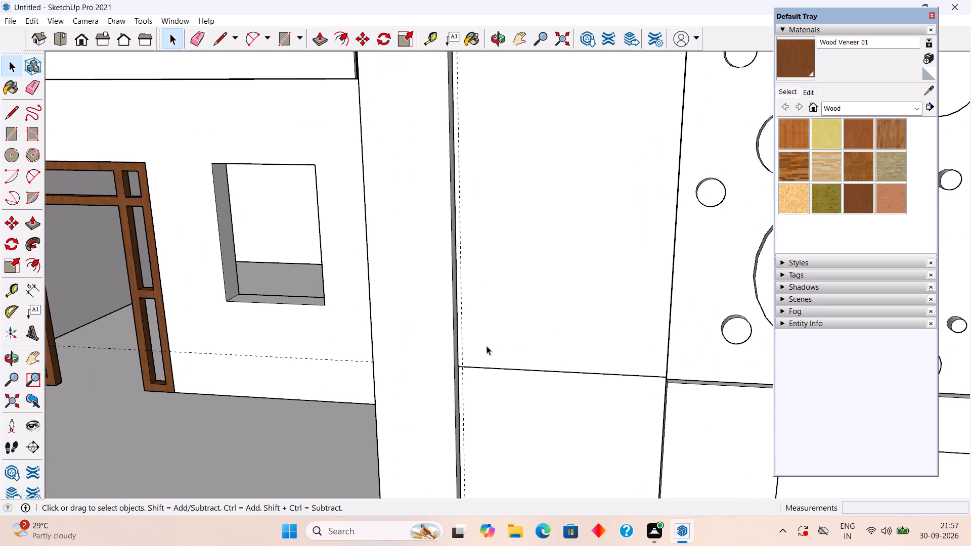
pyautogui.press('t')
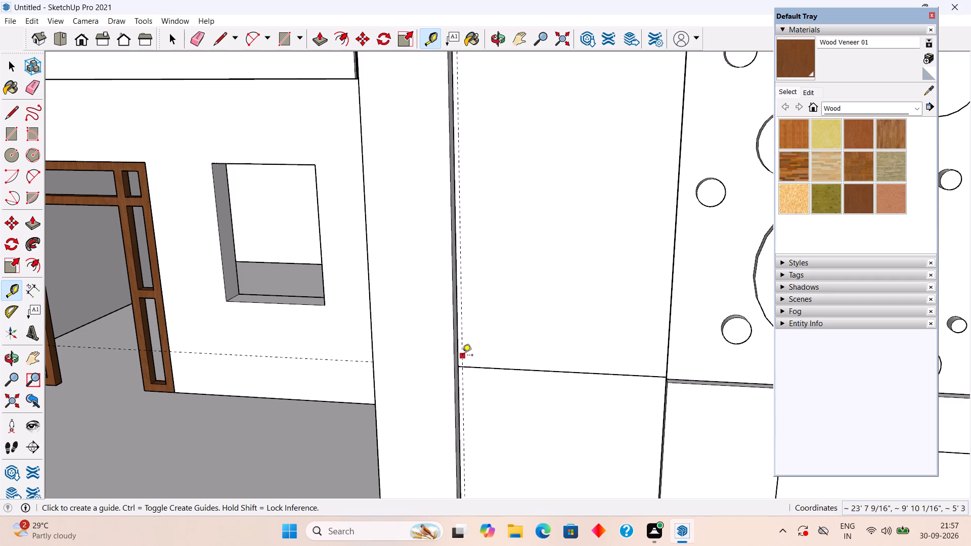
pyautogui.click(462, 356)
pyautogui.write('2"')
pyautogui.press('Return')
pyautogui.press('space')
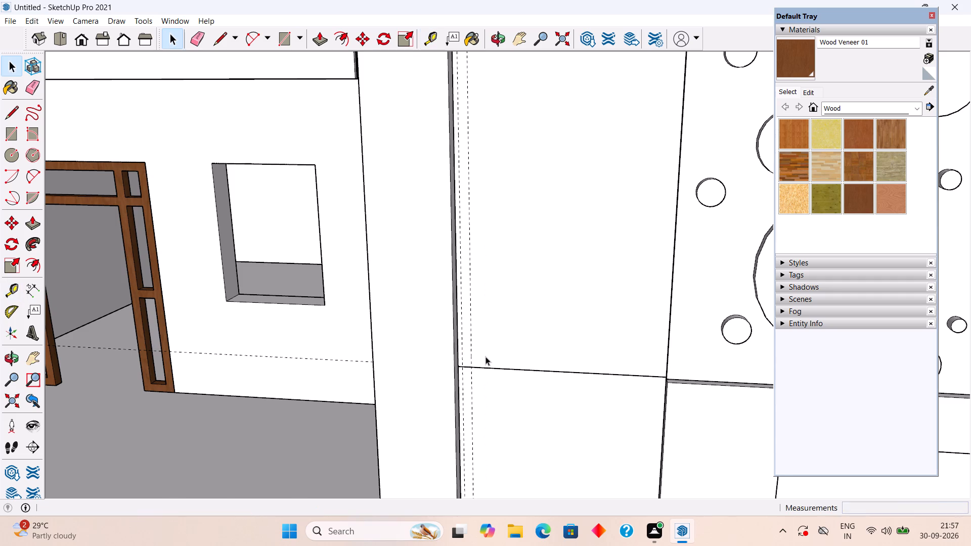
# Draw a 2" by about 9' 11 1/8" rectangle between the two vertical guides, from the recessed panel's upper edge to its lower edge line.
pyautogui.scroll(-9, 485, 356)
pyautogui.scroll(5, 489, 115)
pyautogui.moveTo(475, 131); pyautogui.dragTo(491, 78, button='middle')
pyautogui.scroll(10, 471, 106)
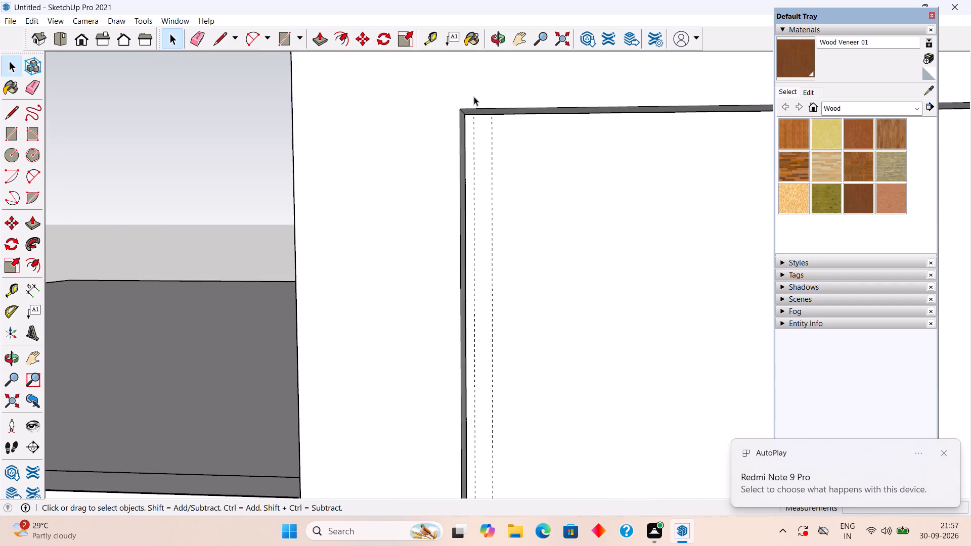
pyautogui.scroll(3, 474, 97)
pyautogui.press('r')
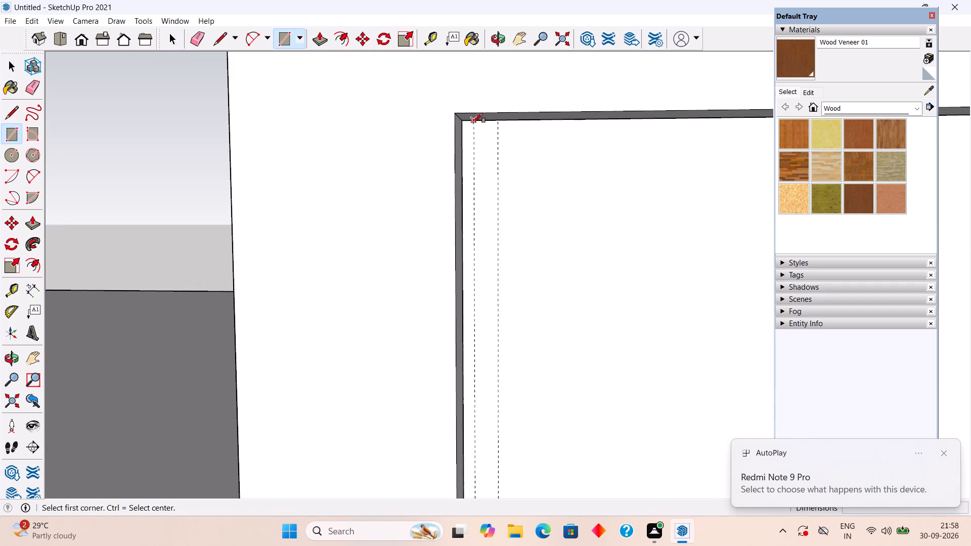
pyautogui.click(472, 122)
pyautogui.scroll(-8, 484, 151)
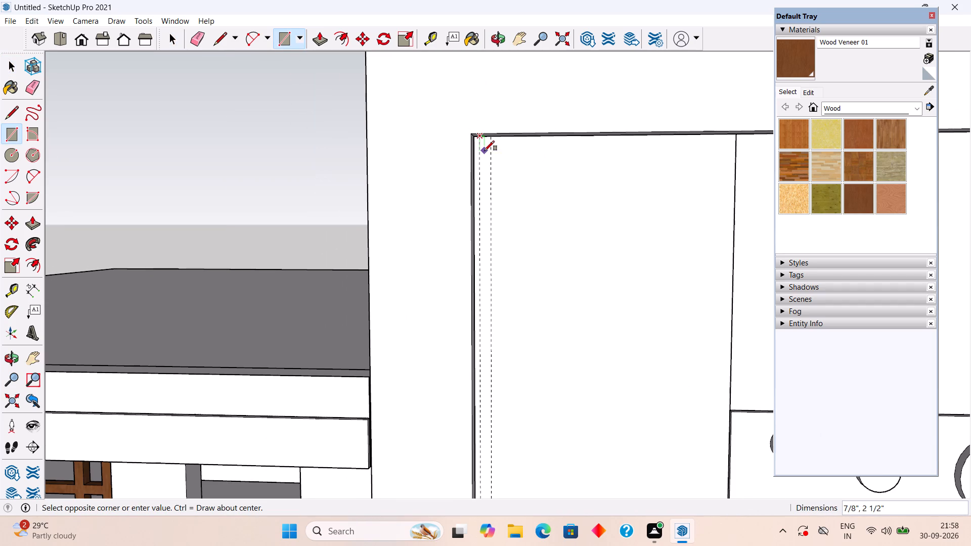
pyautogui.scroll(-17, 508, 276)
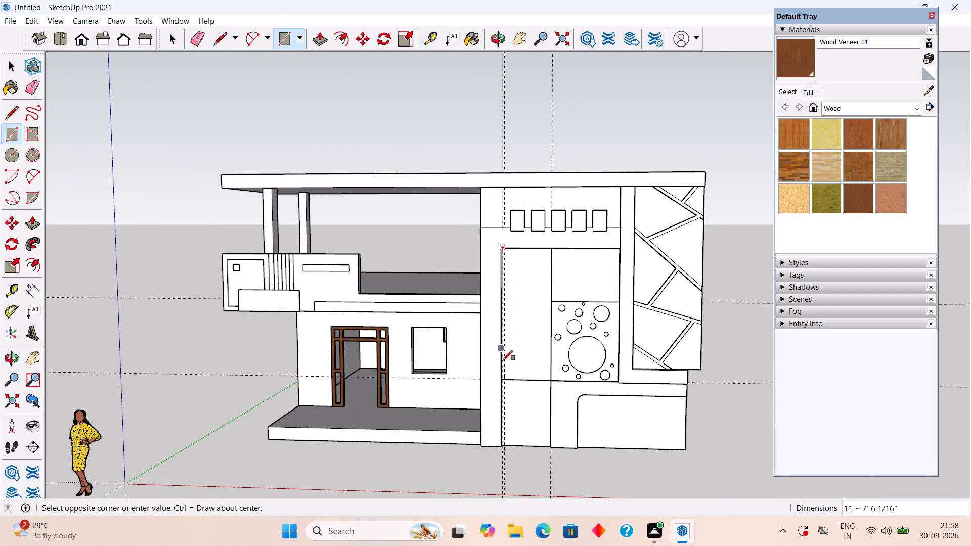
pyautogui.scroll(13, 502, 380)
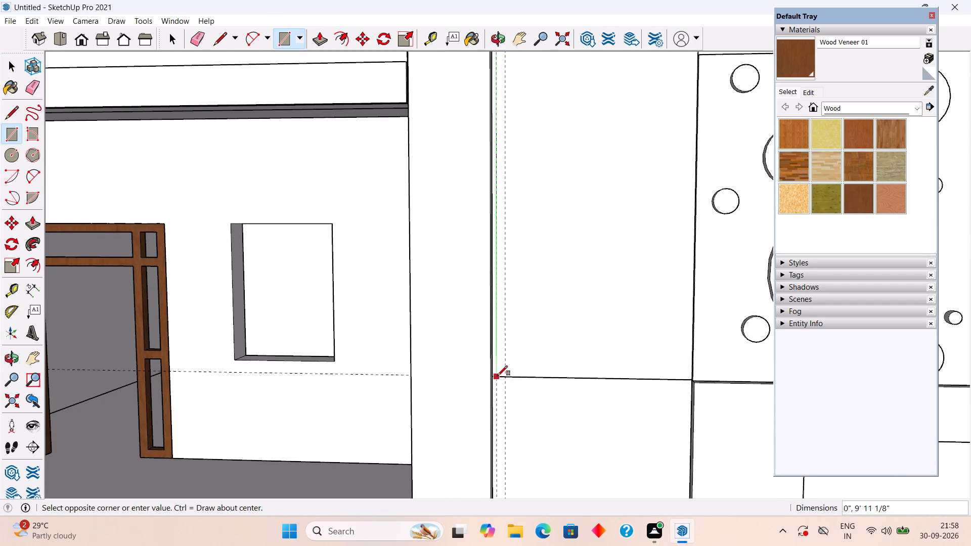
pyautogui.click(507, 375)
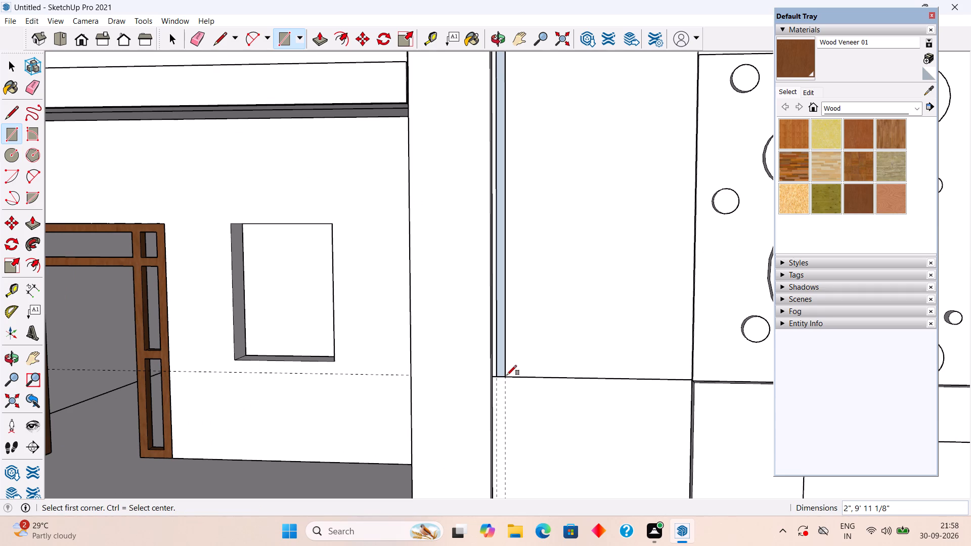
pyautogui.press('space')
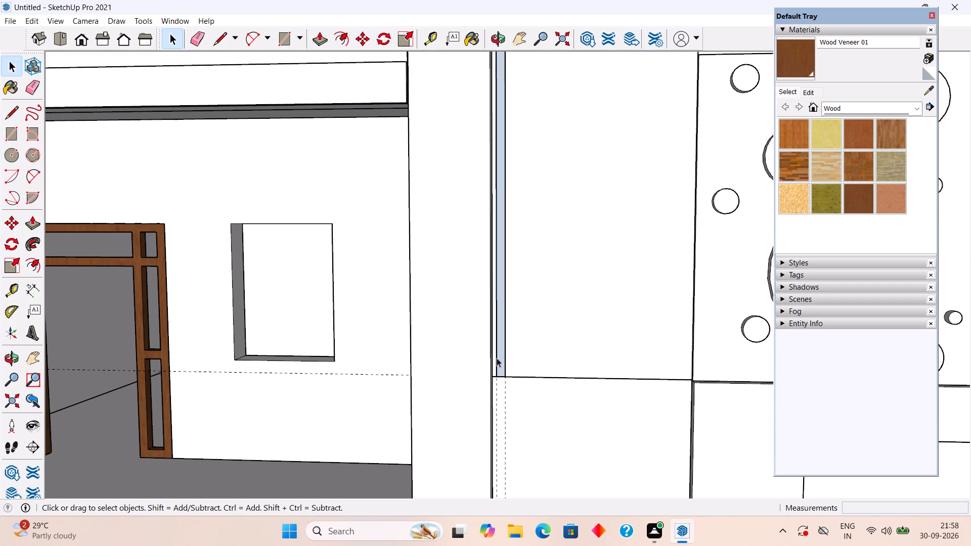
# Extrude the narrow rectangle outward 3" with Push/Pull to form a vertical strip.
pyautogui.press('p')
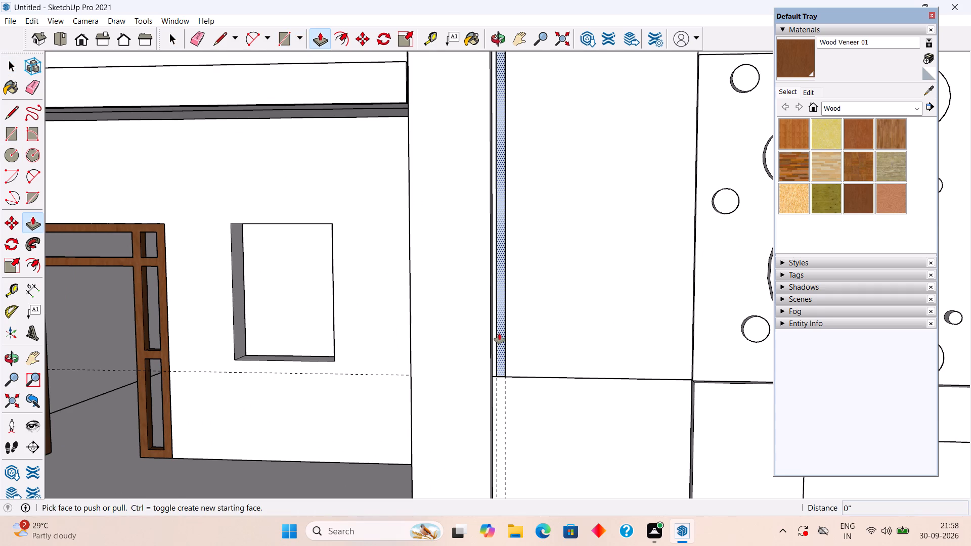
pyautogui.click(499, 333)
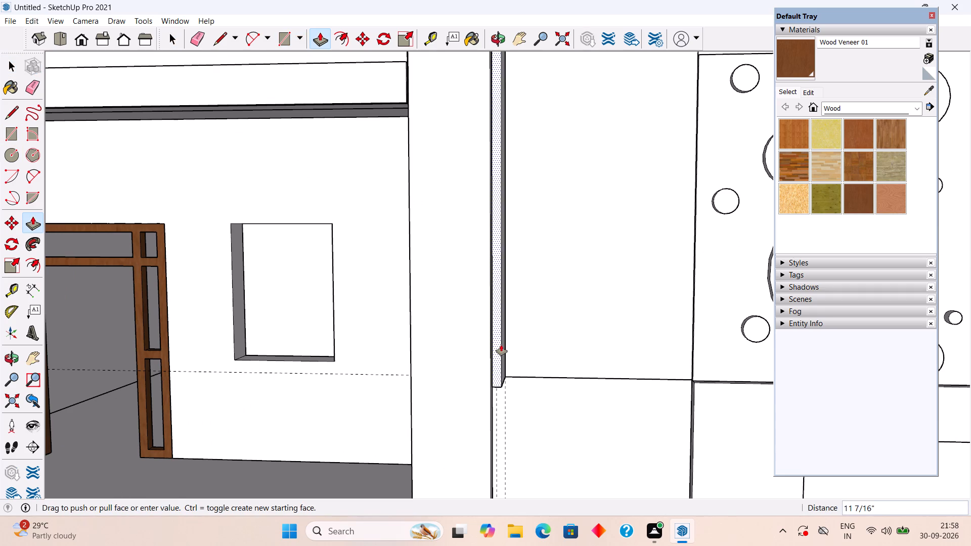
pyautogui.write('3"')
pyautogui.press('Return')
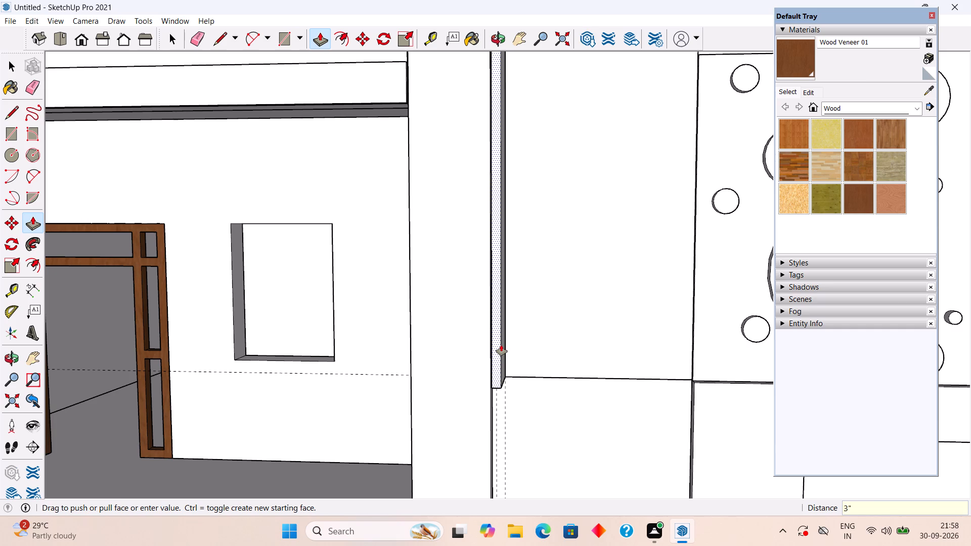
# Select the whole extruded vertical strip and make it a group.
pyautogui.press('space')
pyautogui.tripleClick(501, 345)
pyautogui.rightClick(501, 345)
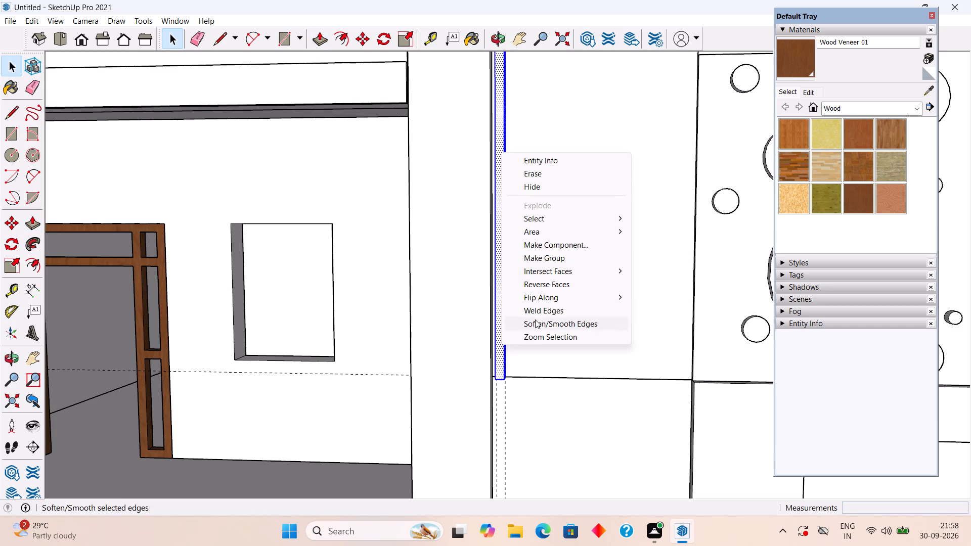
pyautogui.click(549, 260)
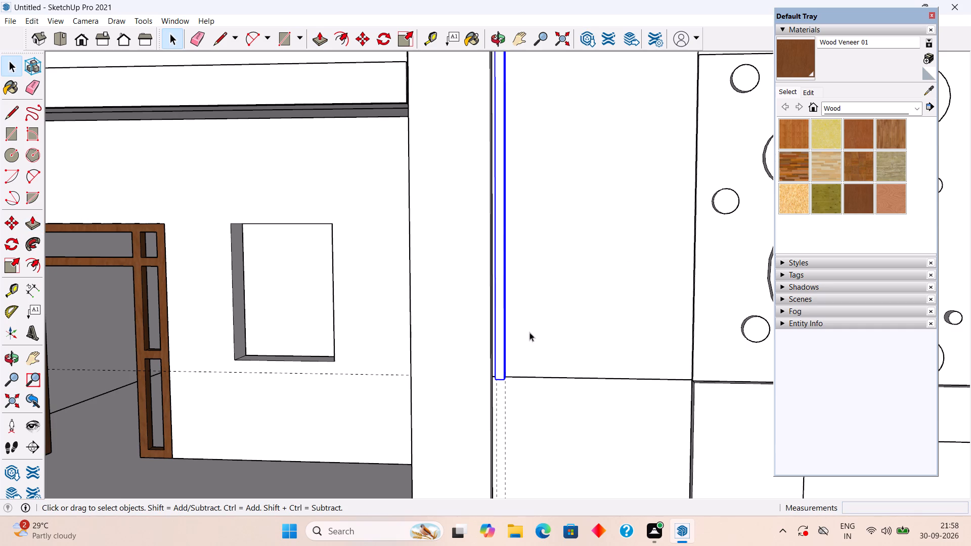
# Copy the strip group 3.5" along the panel towards the circle-patterned slab and array it x12.
pyautogui.scroll(3, 529, 342)
pyautogui.moveTo(510, 380); pyautogui.dragTo(367, 406, button='middle')
pyautogui.scroll(6, 427, 421)
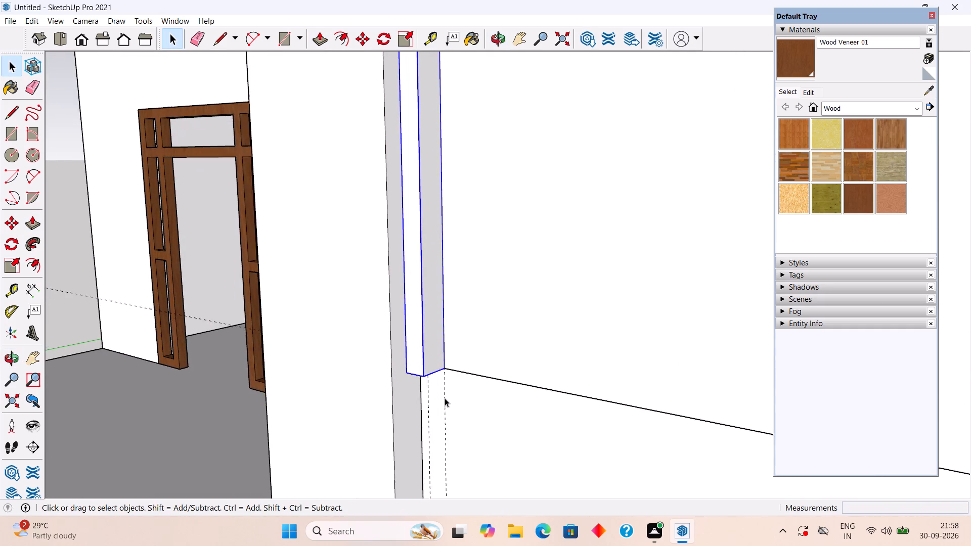
pyautogui.scroll(2, 445, 398)
pyautogui.press('m')
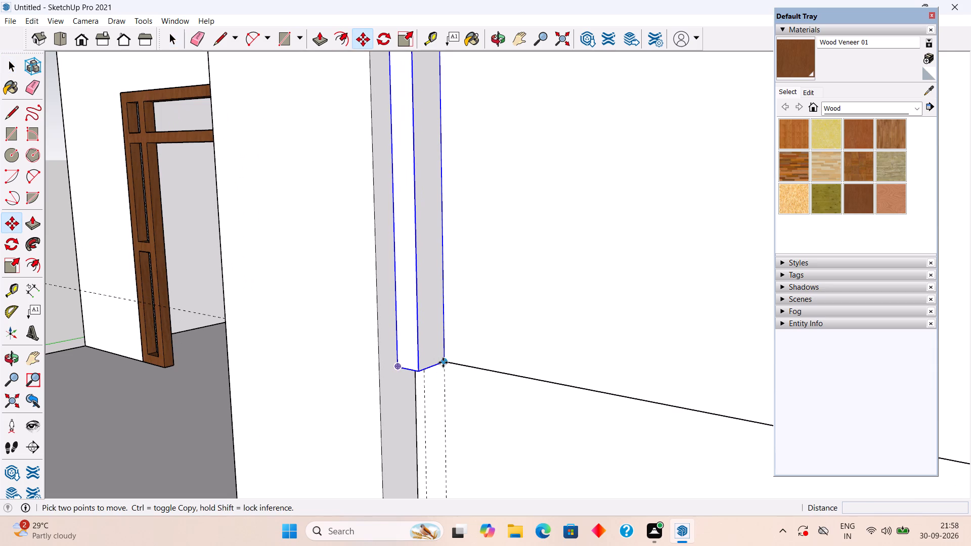
pyautogui.click(443, 362)
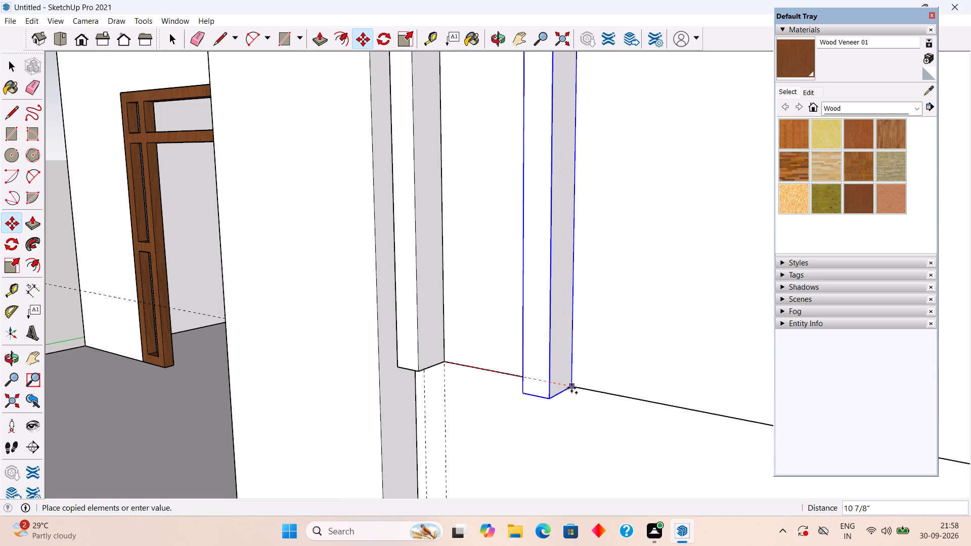
pyautogui.write('3.5')
pyautogui.hotkey('shift', '"')
pyautogui.press('Return')
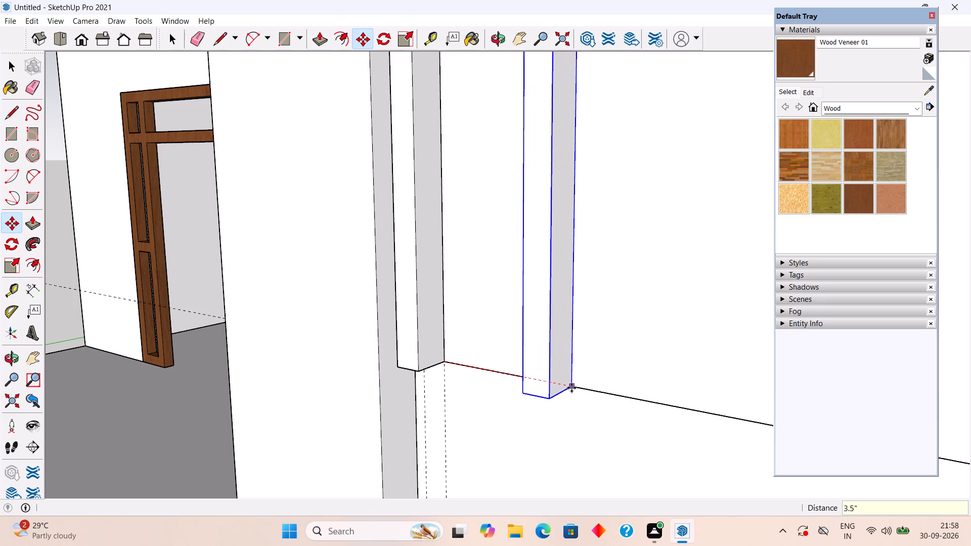
pyautogui.press('x')
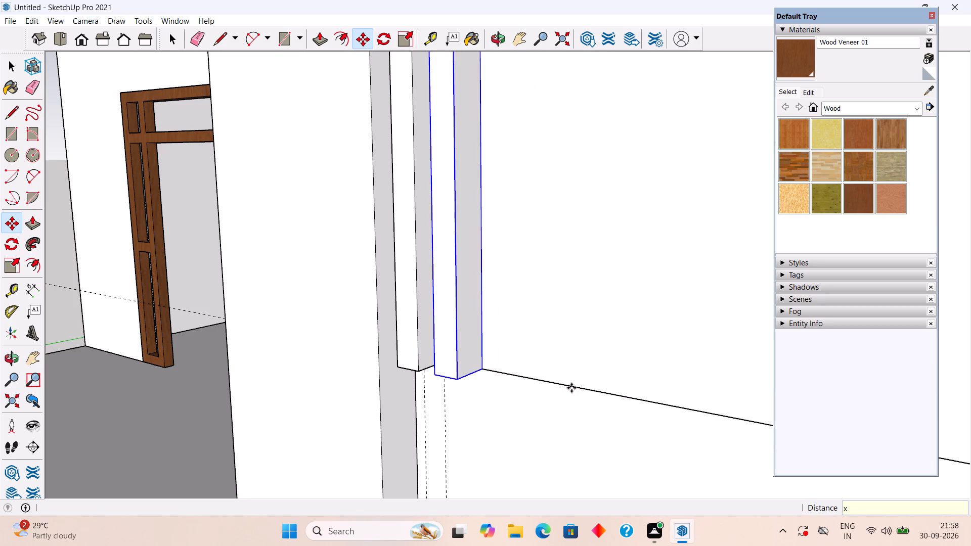
pyautogui.write('12')
pyautogui.press('Return')
pyautogui.press('space')
# Examine the new row of vertical strips from several angles, including its end at the slab and the panel area below.
pyautogui.scroll(-12, 556, 386)
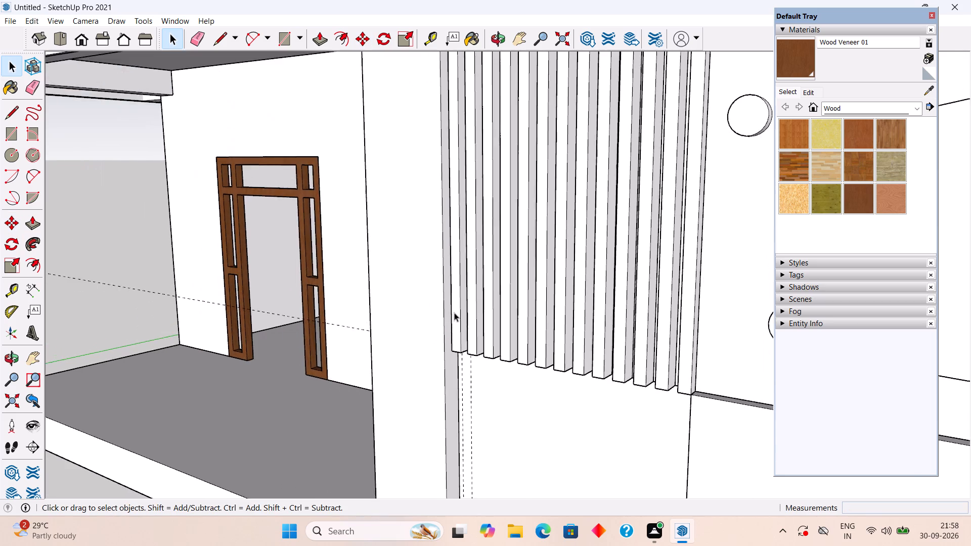
pyautogui.scroll(-4, 454, 312)
pyautogui.moveTo(520, 341); pyautogui.dragTo(688, 353, button='middle')
pyautogui.scroll(7, 673, 332)
pyautogui.moveTo(676, 327); pyautogui.dragTo(675, 328, button='middle')
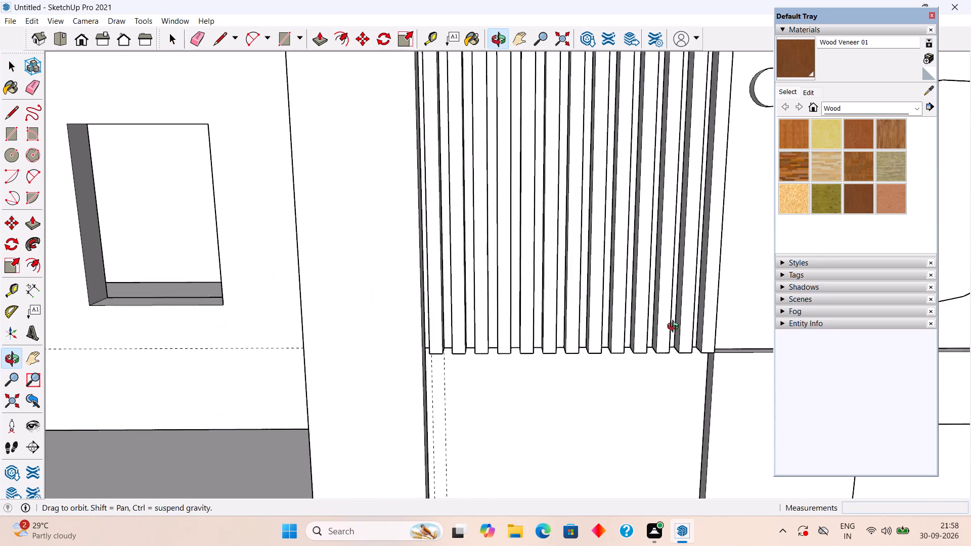
pyautogui.moveTo(675, 328); pyautogui.dragTo(406, 351, button='middle')
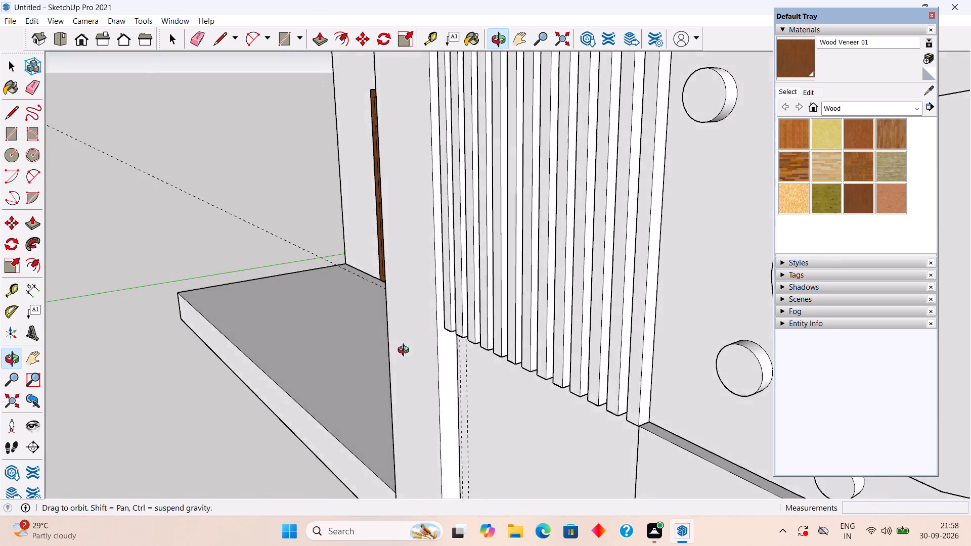
pyautogui.moveTo(406, 351); pyautogui.dragTo(507, 285, button='middle')
pyautogui.scroll(-9, 509, 285)
pyautogui.moveTo(556, 356); pyautogui.dragTo(771, 335, button='middle')
pyautogui.scroll(-3, 769, 334)
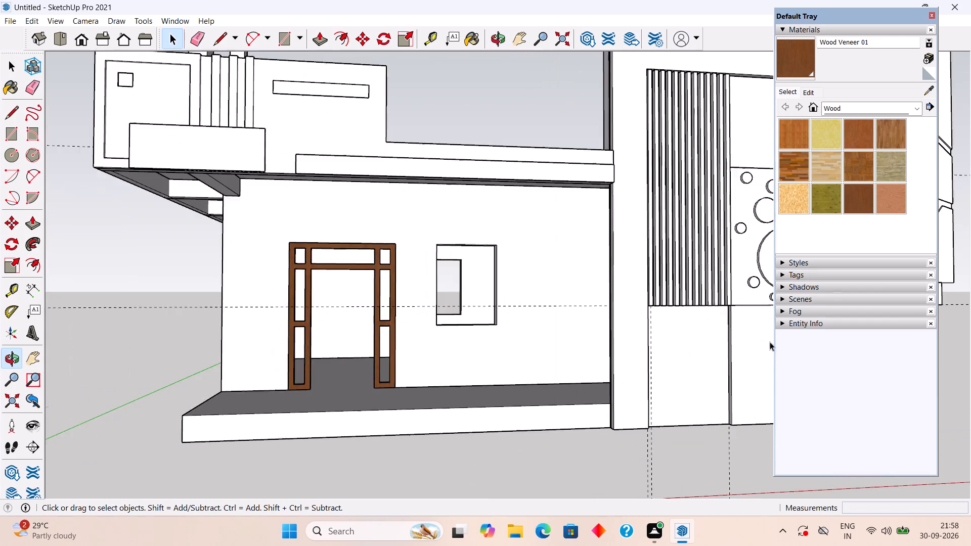
pyautogui.scroll(-5, 561, 301)
pyautogui.scroll(8, 700, 256)
pyautogui.moveTo(670, 265); pyautogui.dragTo(541, 249, button='middle')
pyautogui.scroll(-3, 541, 249)
pyautogui.moveTo(485, 448); pyautogui.dragTo(496, 379, button='middle')
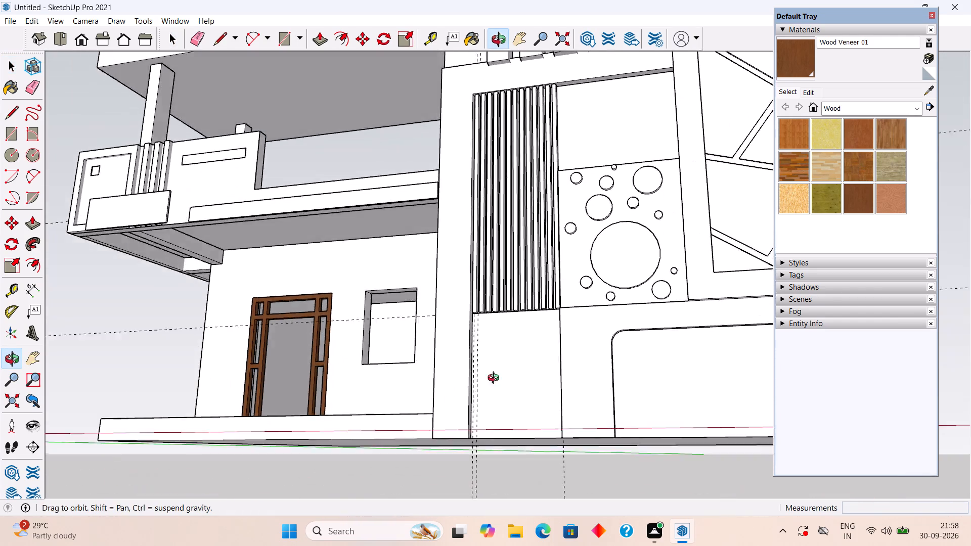
pyautogui.moveTo(496, 379); pyautogui.dragTo(530, 265, button='middle')
pyautogui.scroll(3, 510, 406)
pyautogui.scroll(3, 466, 255)
pyautogui.scroll(2, 489, 208)
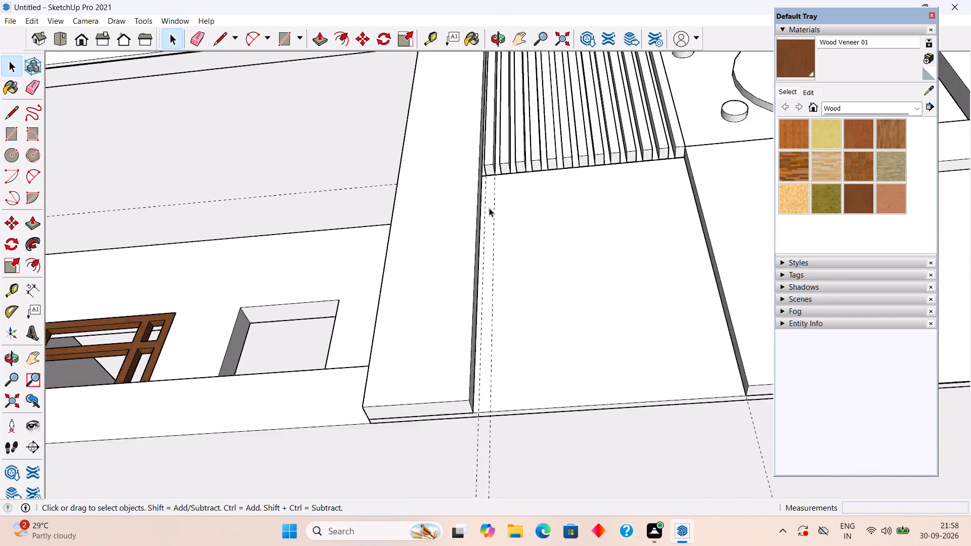
pyautogui.scroll(1, 489, 208)
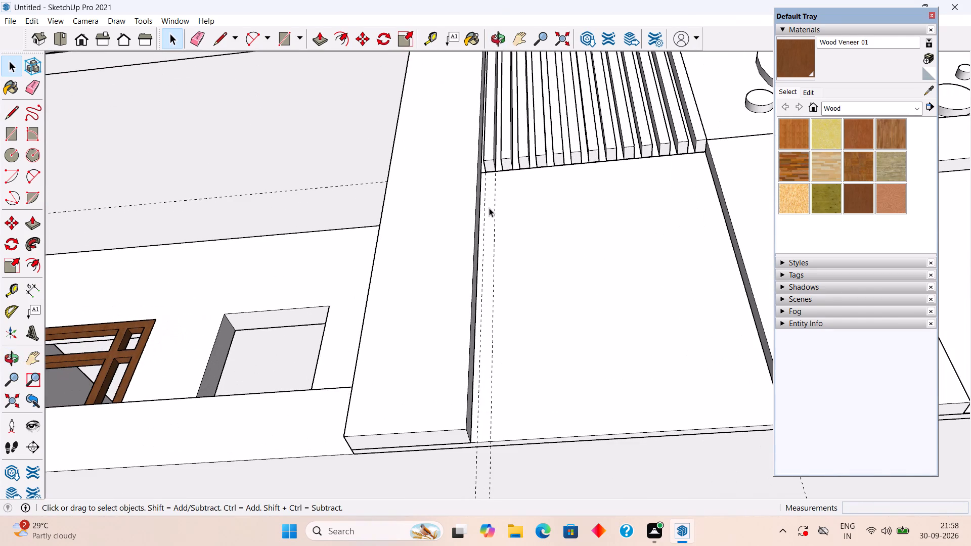
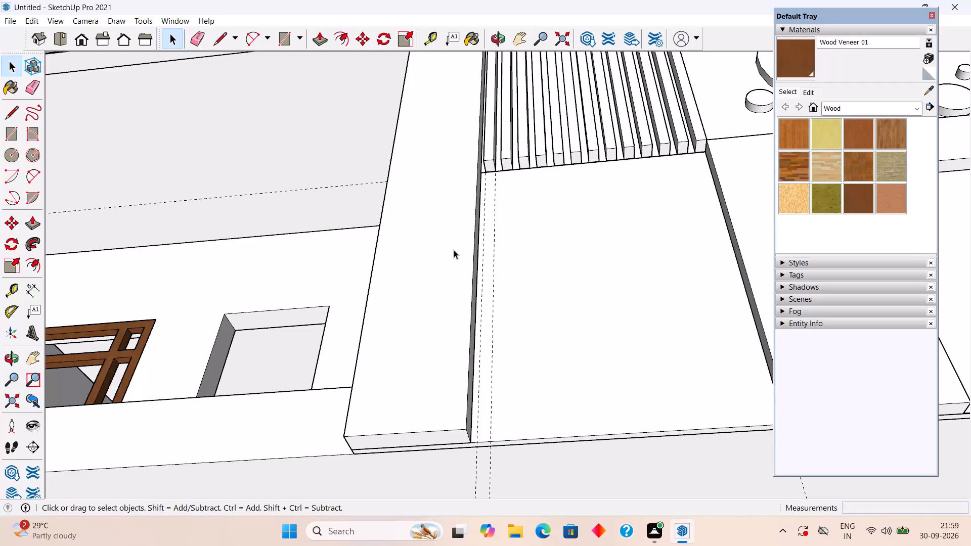
# Select all the vertical slats above the blank lower panel and make them into one group.
pyautogui.click(492, 261)
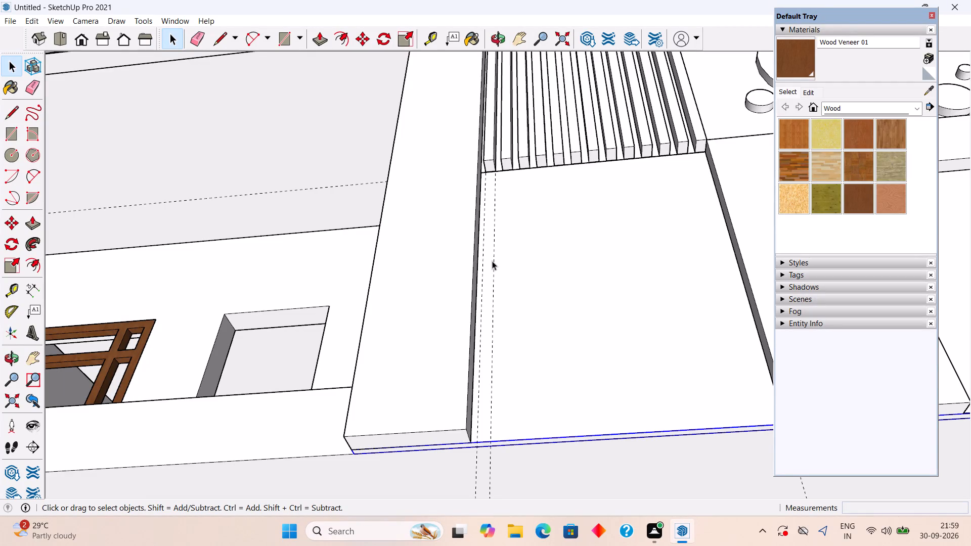
pyautogui.click(522, 139)
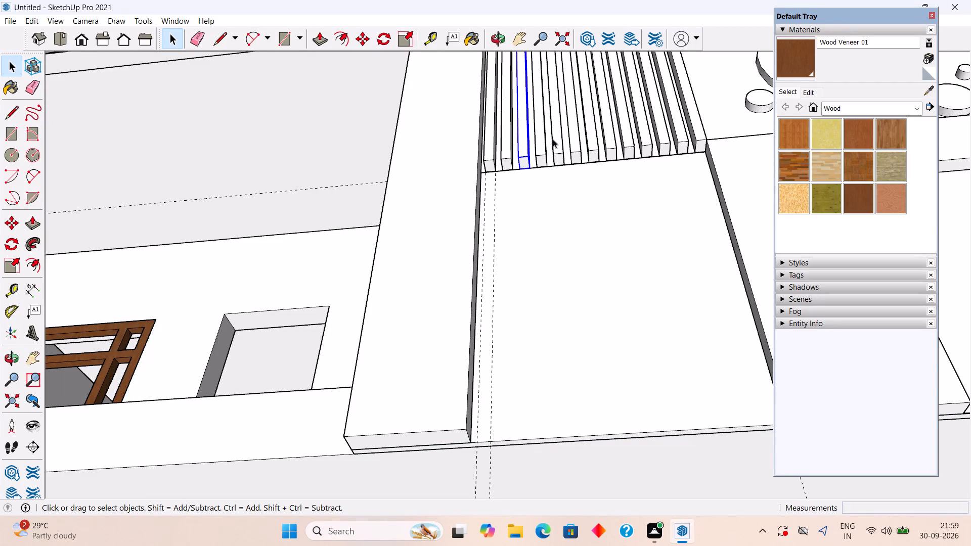
pyautogui.scroll(-5, 541, 146)
pyautogui.moveTo(543, 158); pyautogui.dragTo(560, 295, button='middle')
pyautogui.scroll(-1, 548, 227)
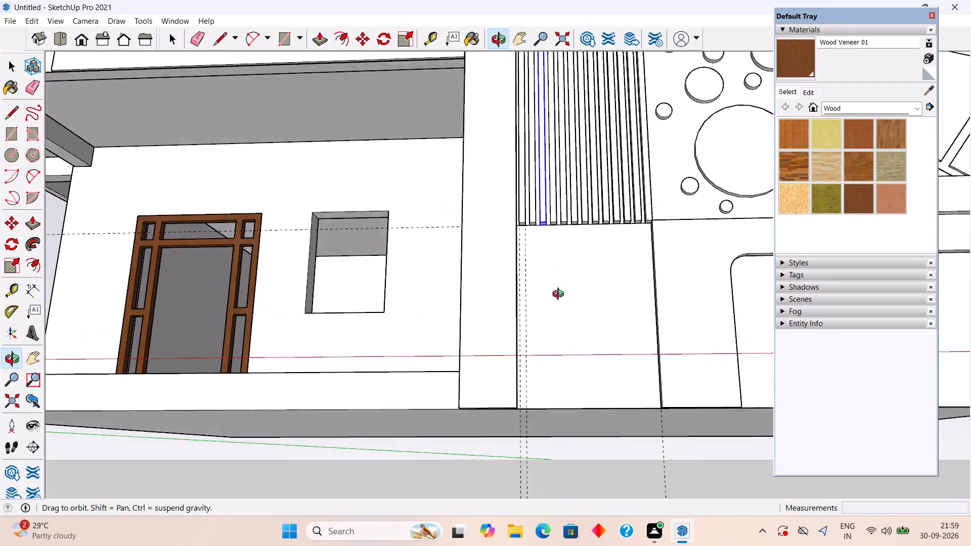
pyautogui.moveTo(560, 295); pyautogui.dragTo(549, 348, button='middle')
pyautogui.scroll(3, 514, 211)
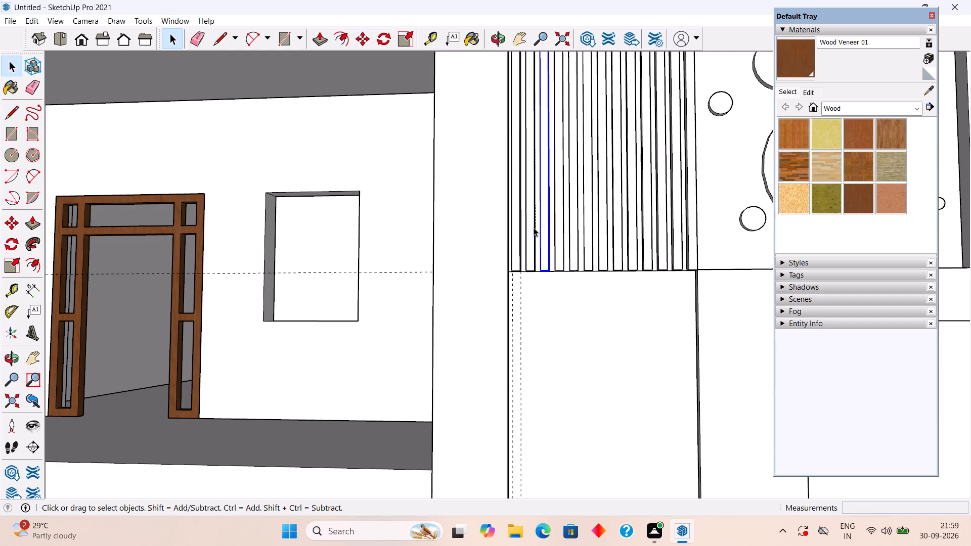
pyautogui.keyDown('shift'); pyautogui.click(517, 248); pyautogui.keyUp('shift')
pyautogui.keyDown('shift'); pyautogui.click(526, 248); pyautogui.keyUp('shift')
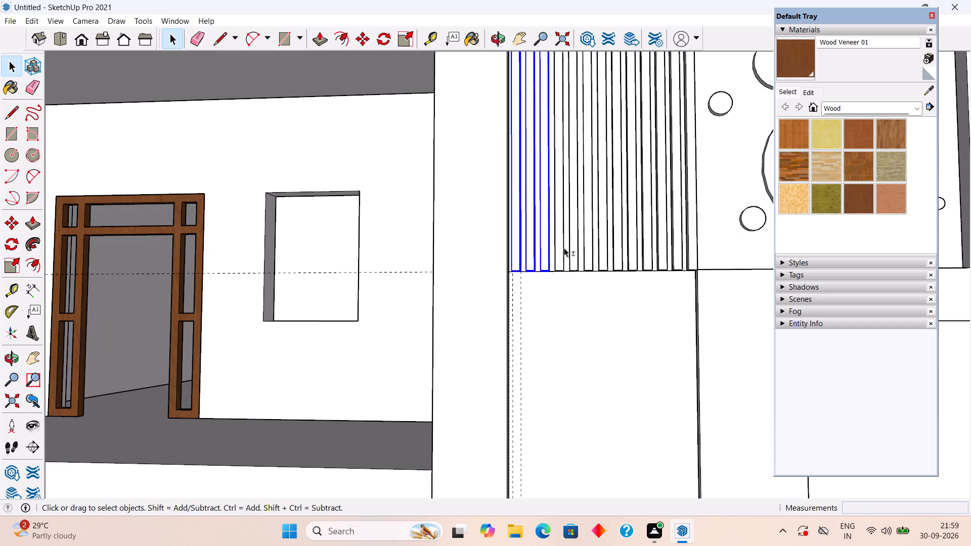
pyautogui.keyDown('shift'); pyautogui.click(562, 249); pyautogui.keyUp('shift')
pyautogui.keyDown('shift'); pyautogui.click(579, 247); pyautogui.keyUp('shift')
pyautogui.keyDown('shift'); pyautogui.click(588, 244); pyautogui.keyUp('shift')
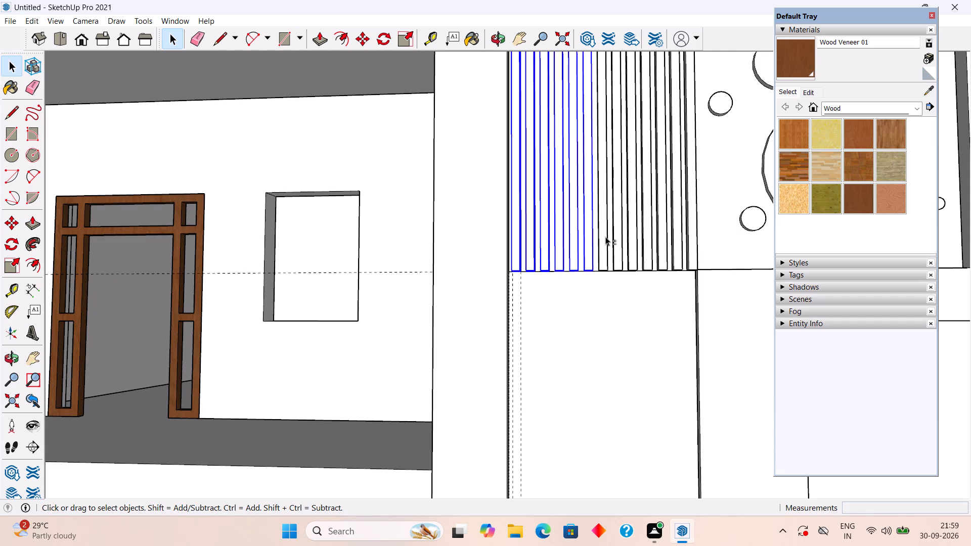
pyautogui.keyDown('shift'); pyautogui.click(605, 237); pyautogui.keyUp('shift')
pyautogui.keyDown('shift'); pyautogui.click(615, 235); pyautogui.keyUp('shift')
pyautogui.keyDown('shift'); pyautogui.click(635, 231); pyautogui.keyUp('shift')
pyautogui.keyDown('shift'); pyautogui.click(646, 229); pyautogui.keyUp('shift')
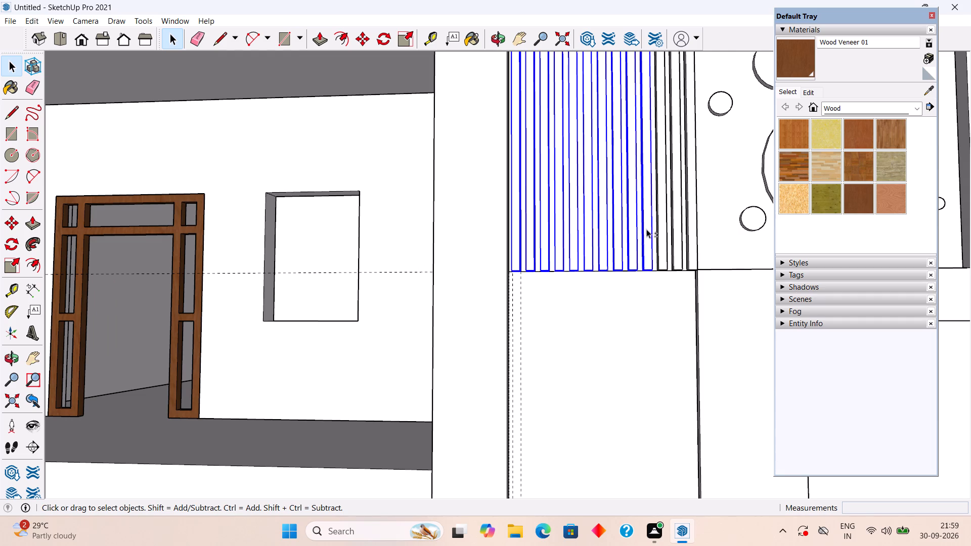
pyautogui.keyDown('shift'); pyautogui.click(663, 222); pyautogui.keyUp('shift')
pyautogui.keyDown('shift'); pyautogui.click(677, 214); pyautogui.keyUp('shift')
pyautogui.keyDown('shift'); pyautogui.click(693, 207); pyautogui.keyUp('shift')
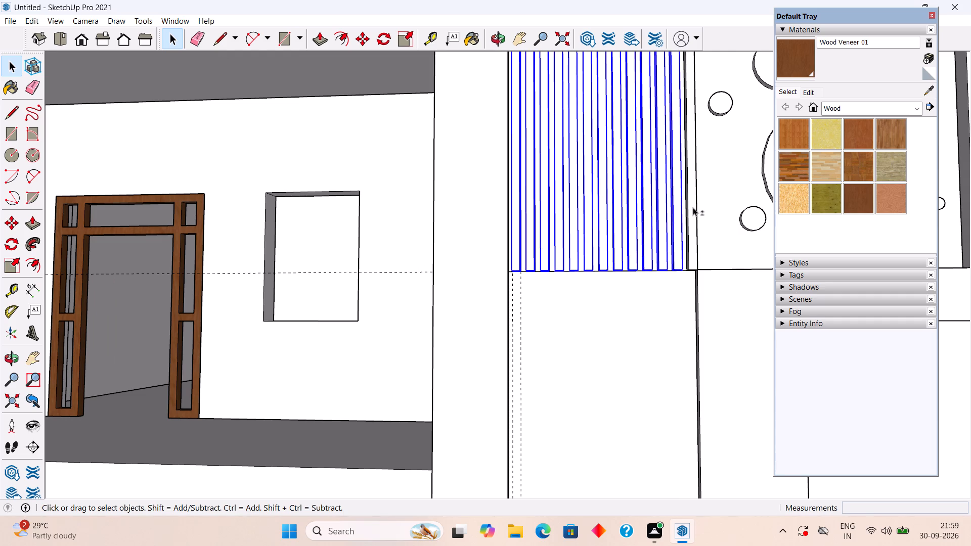
pyautogui.keyDown('shift'); pyautogui.rightClick(692, 207); pyautogui.keyUp('shift')
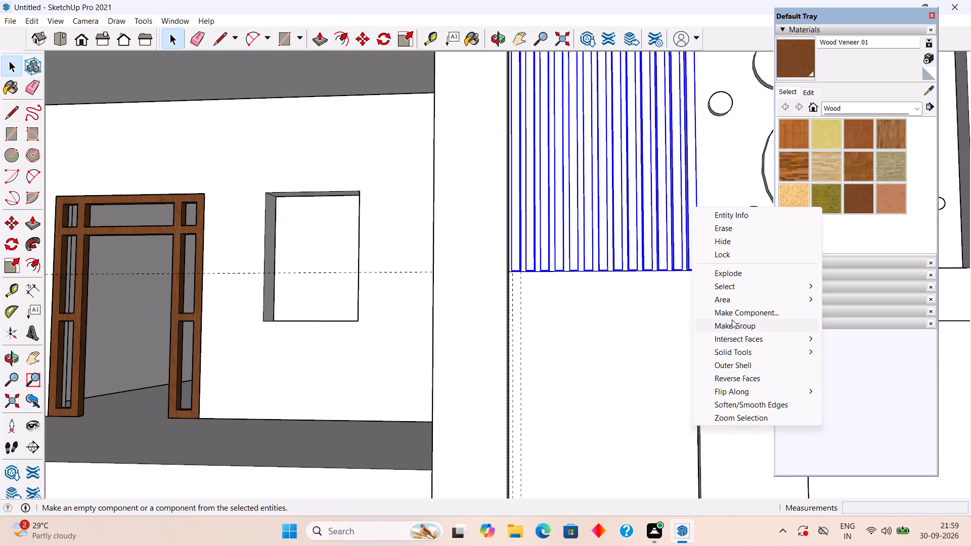
pyautogui.click(732, 320)
pyautogui.scroll(-8, 581, 213)
pyautogui.click(538, 402)
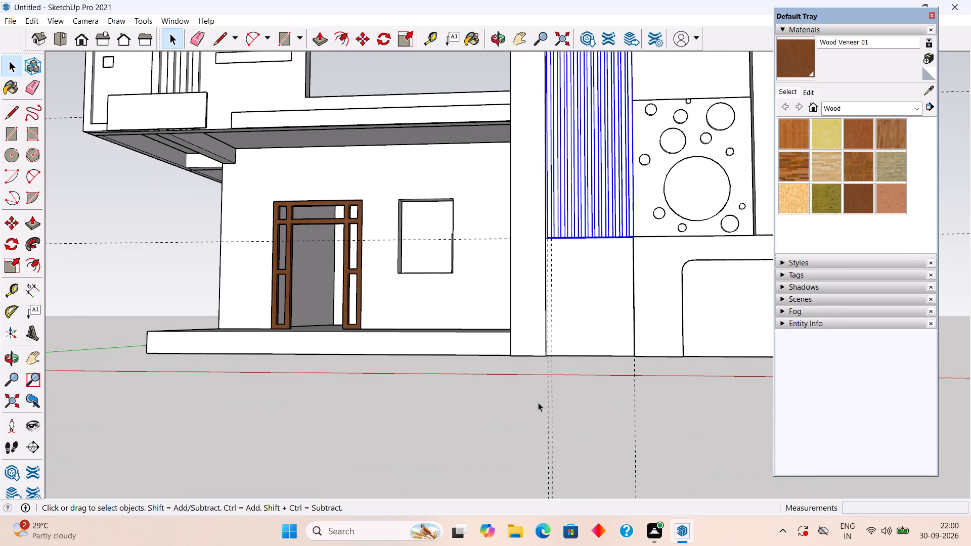
# Delete the inner of the two closely spaced vertical guides running down the blank panel beside the pillar.
pyautogui.scroll(3, 571, 301)
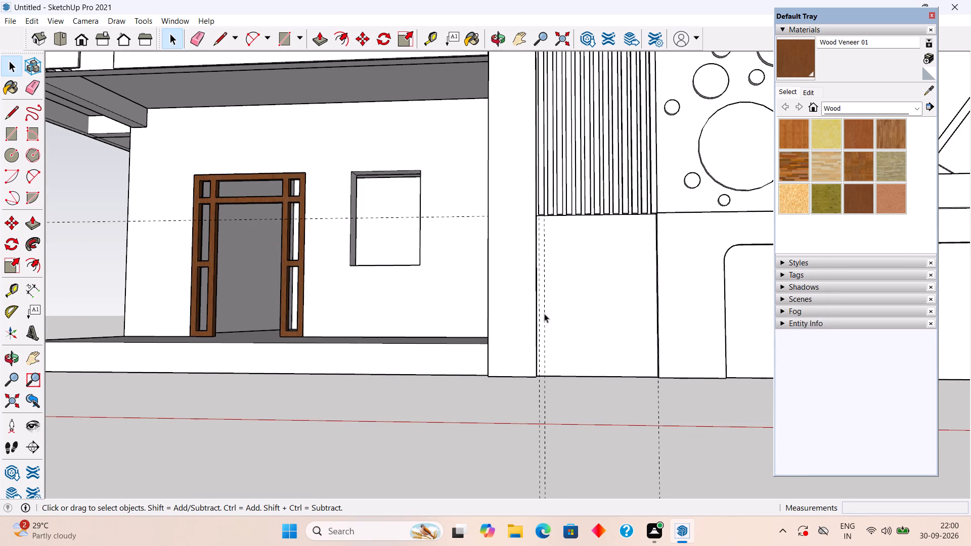
pyautogui.click(544, 313)
pyautogui.press('Delete')
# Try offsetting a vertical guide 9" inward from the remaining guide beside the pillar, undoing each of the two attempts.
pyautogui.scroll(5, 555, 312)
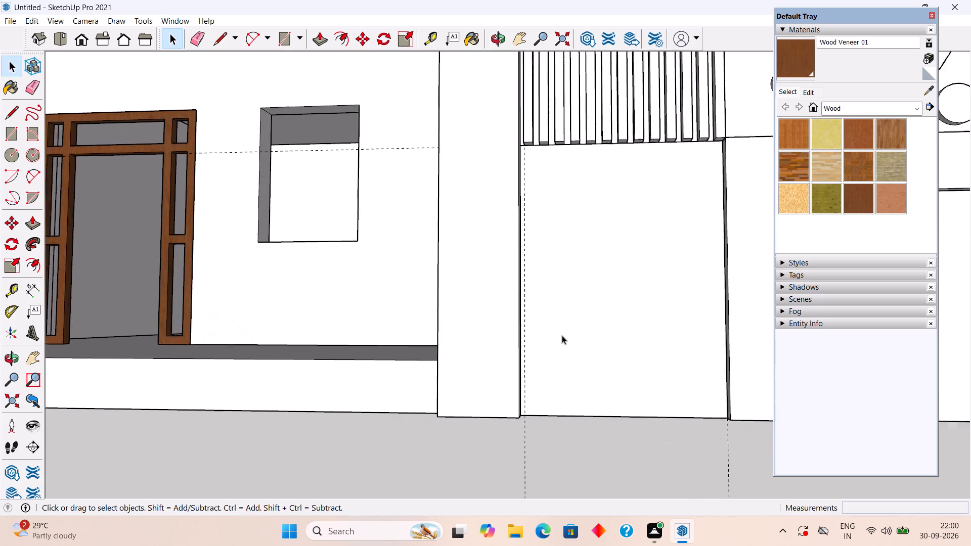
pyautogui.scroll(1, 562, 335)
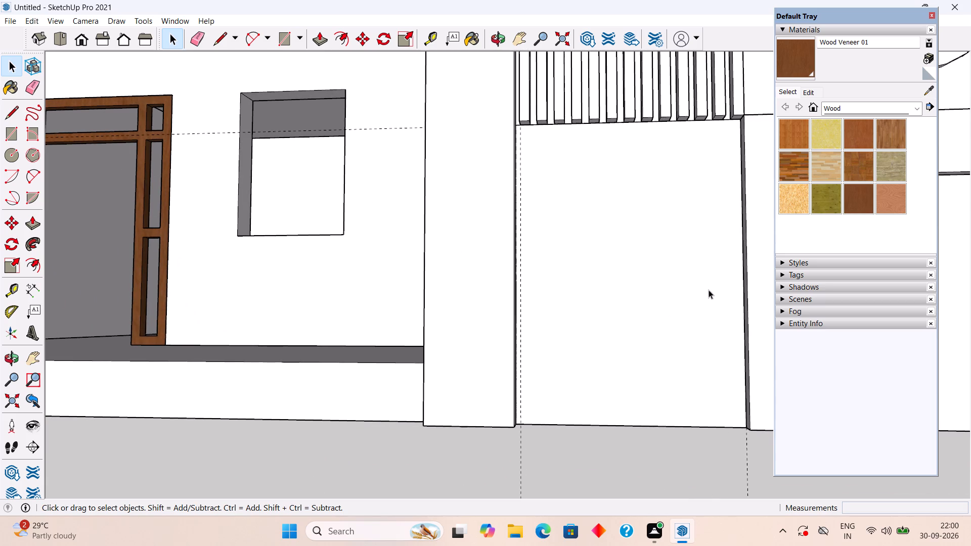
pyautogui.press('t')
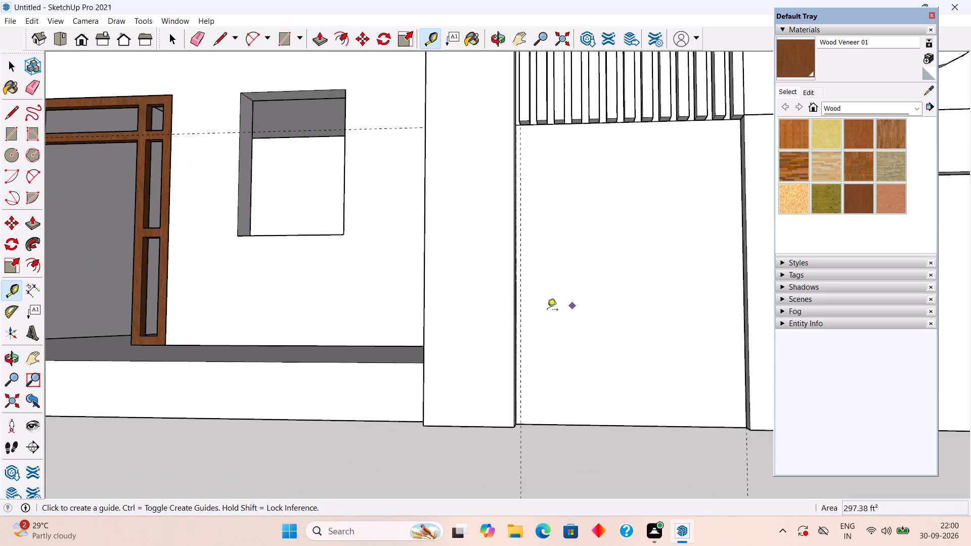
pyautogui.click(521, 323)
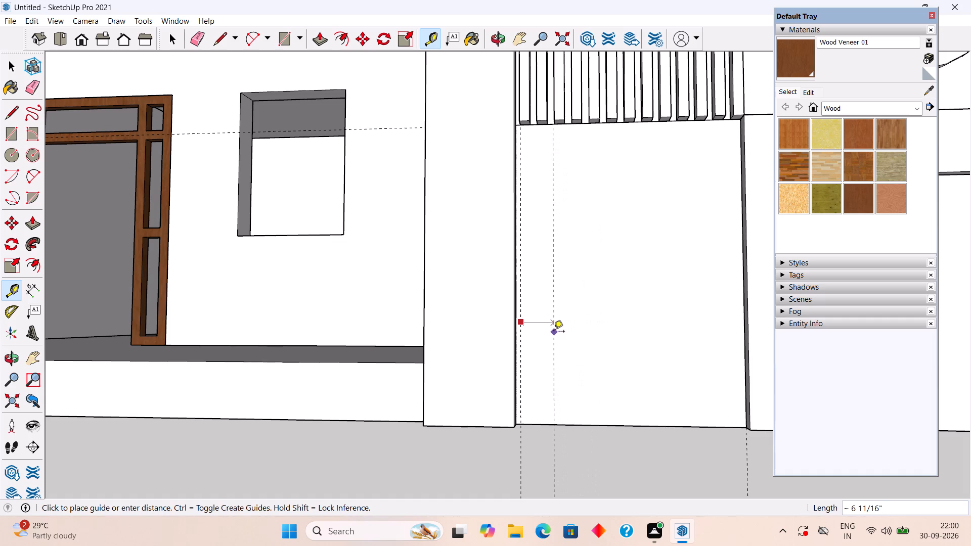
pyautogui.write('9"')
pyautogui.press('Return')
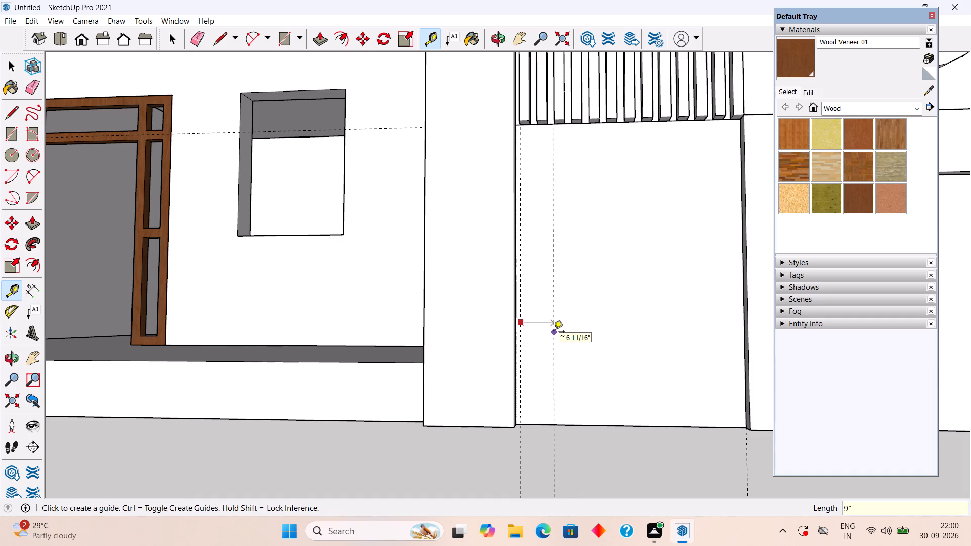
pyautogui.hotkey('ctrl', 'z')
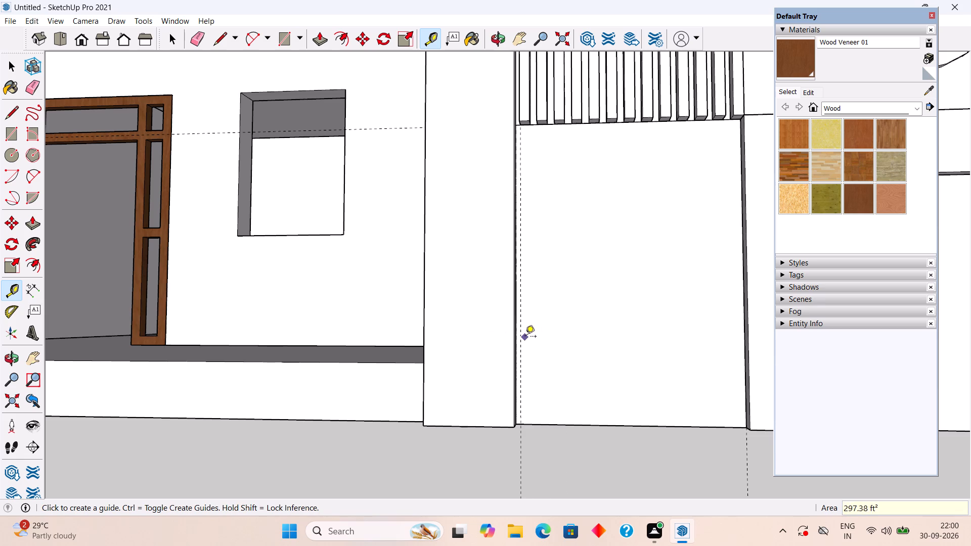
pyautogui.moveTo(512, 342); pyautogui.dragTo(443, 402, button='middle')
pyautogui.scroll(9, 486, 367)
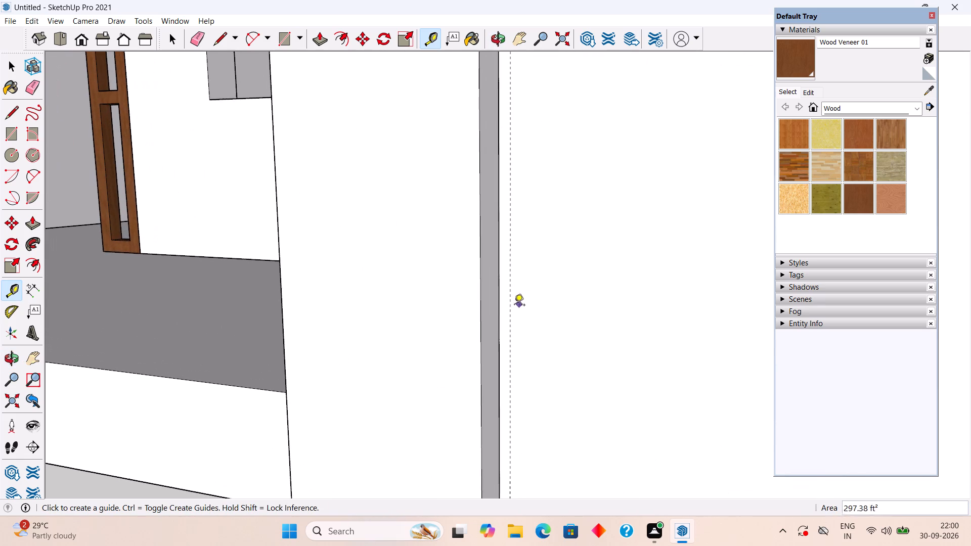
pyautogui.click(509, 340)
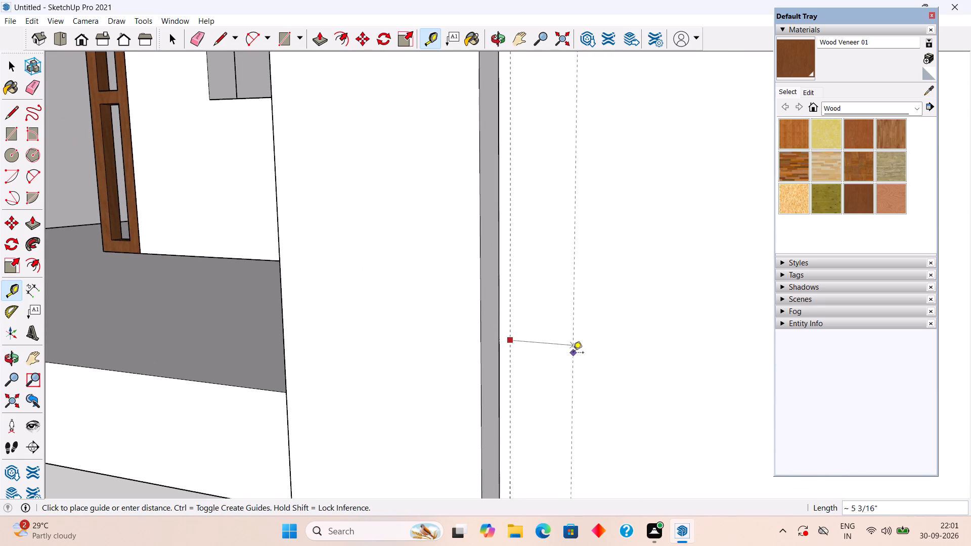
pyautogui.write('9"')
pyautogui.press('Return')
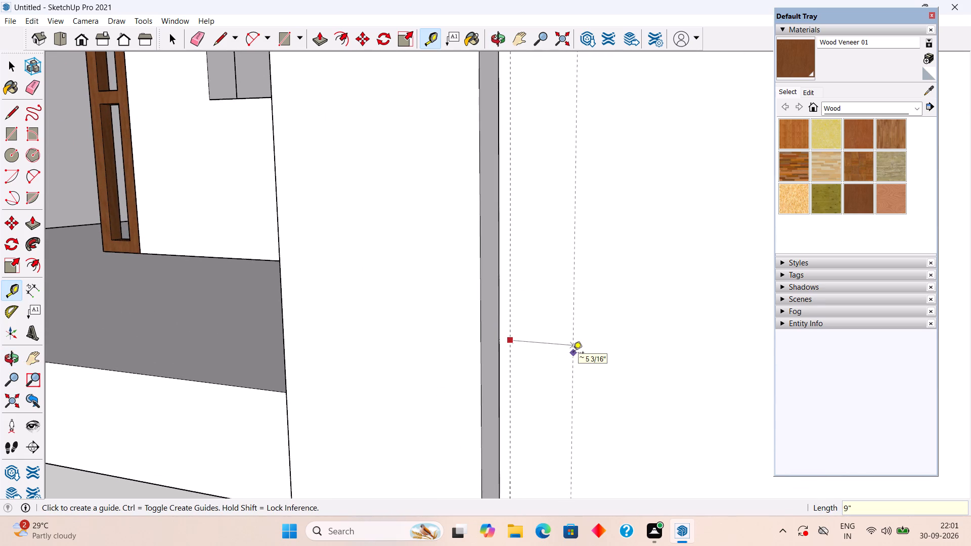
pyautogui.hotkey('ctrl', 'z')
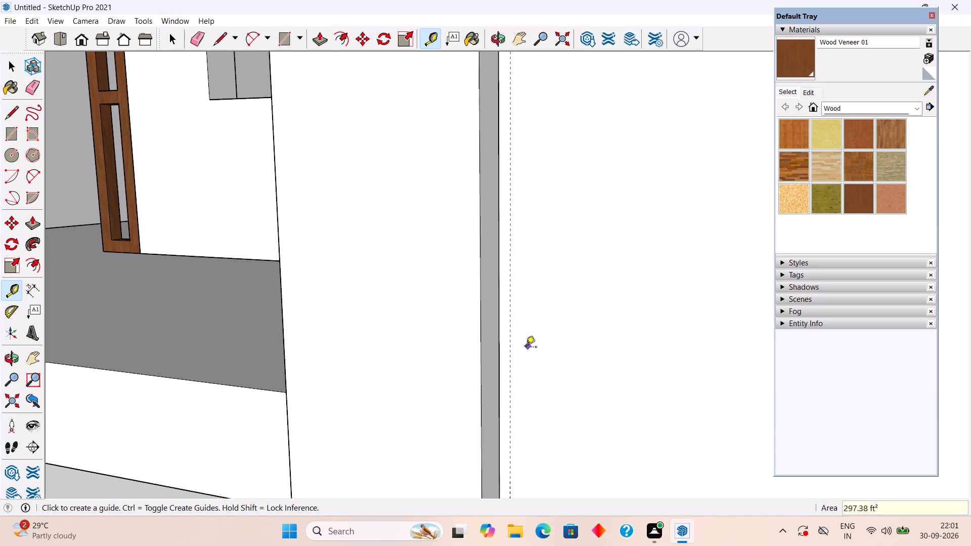
# Place a vertical guide 10" inward from the blank panel's edge where it meets the pillar.
pyautogui.click(497, 356)
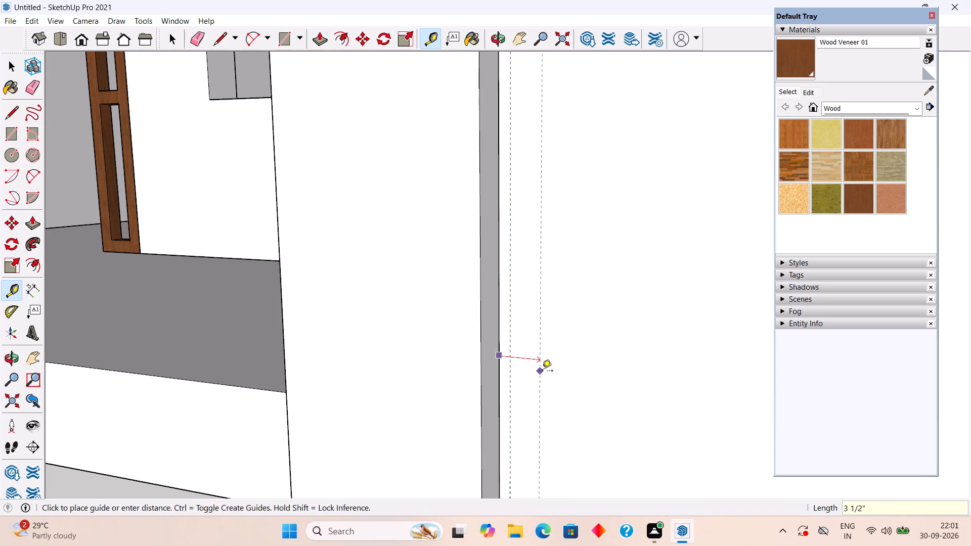
pyautogui.write('1.')
pyautogui.press('BackSpace')
pyautogui.write('0"')
pyautogui.press('Return')
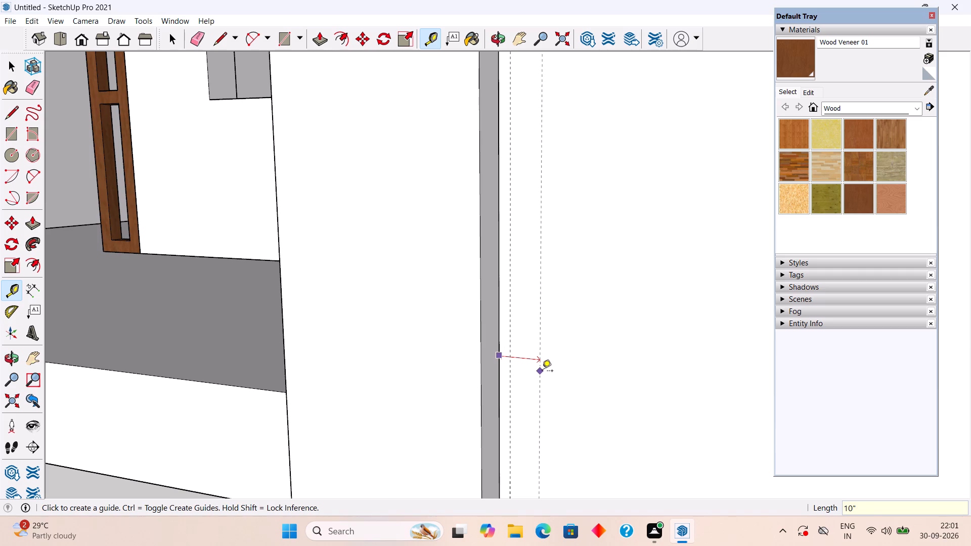
# Add a vertical guide 2" beyond the 10" guide across the blank panel, and another 9" beyond that one.
pyautogui.scroll(-14, 542, 372)
pyautogui.moveTo(553, 356); pyautogui.dragTo(656, 347, button='middle')
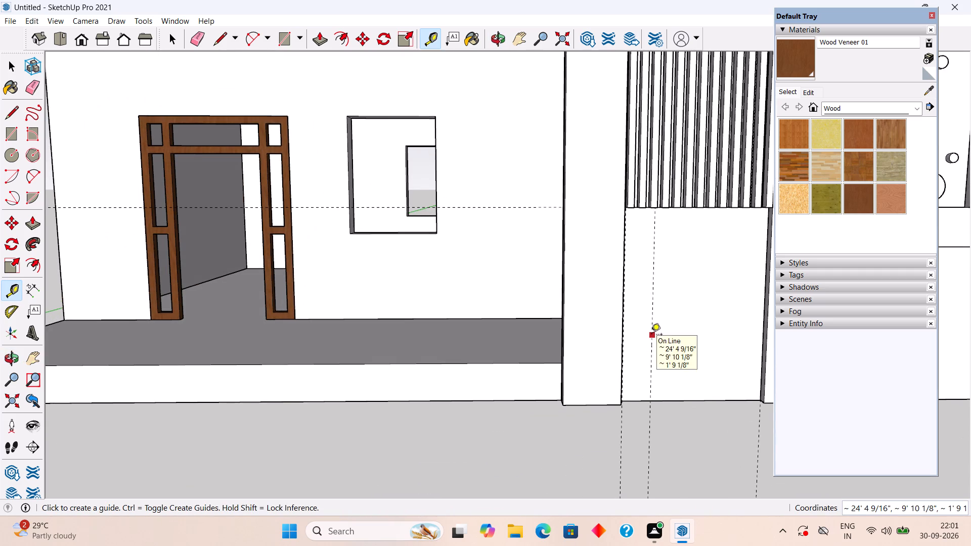
pyautogui.moveTo(650, 335); pyautogui.dragTo(607, 322, button='middle')
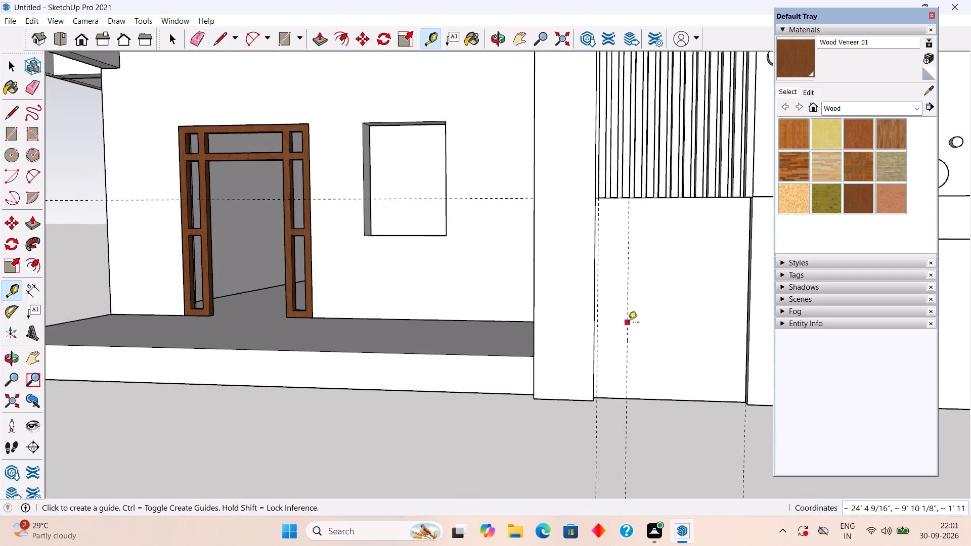
pyautogui.click(627, 325)
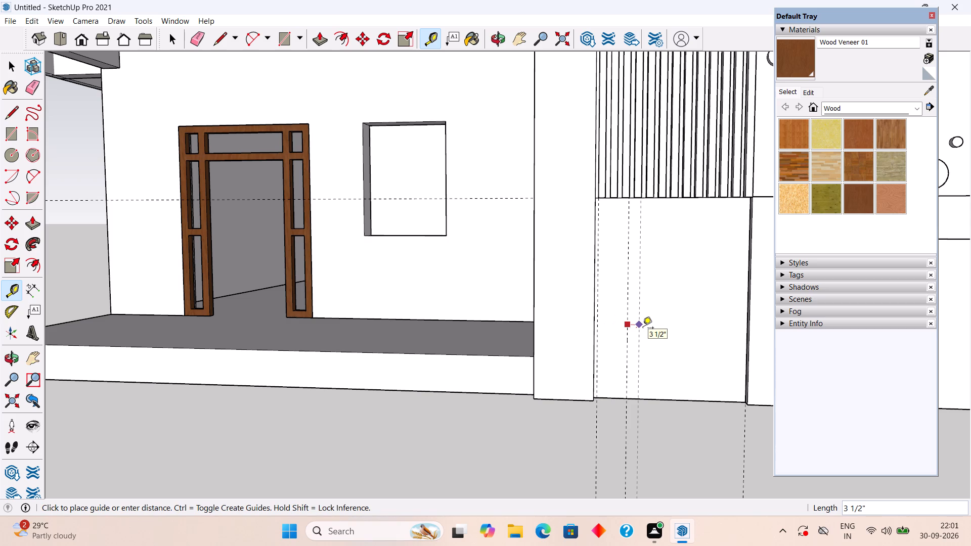
pyautogui.write('2"')
pyautogui.press('Return')
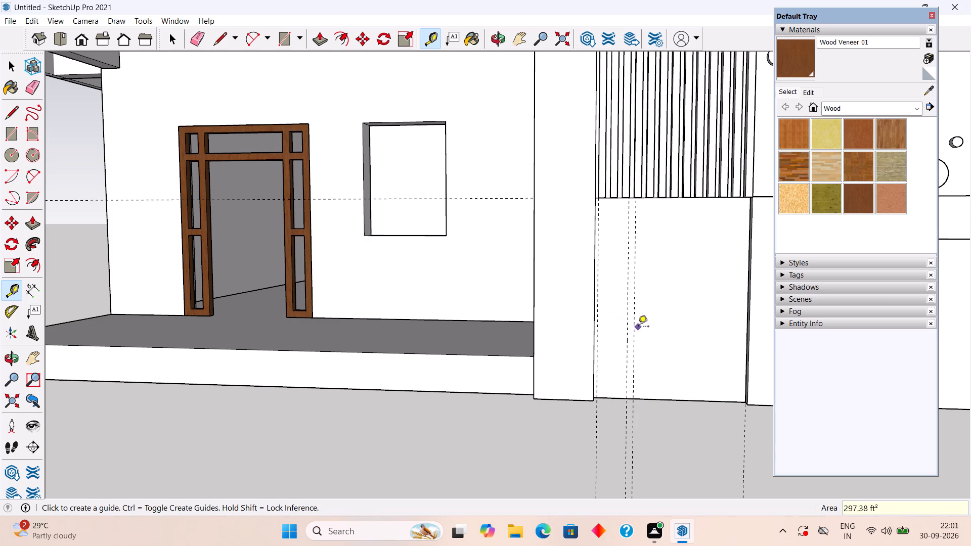
pyautogui.click(633, 331)
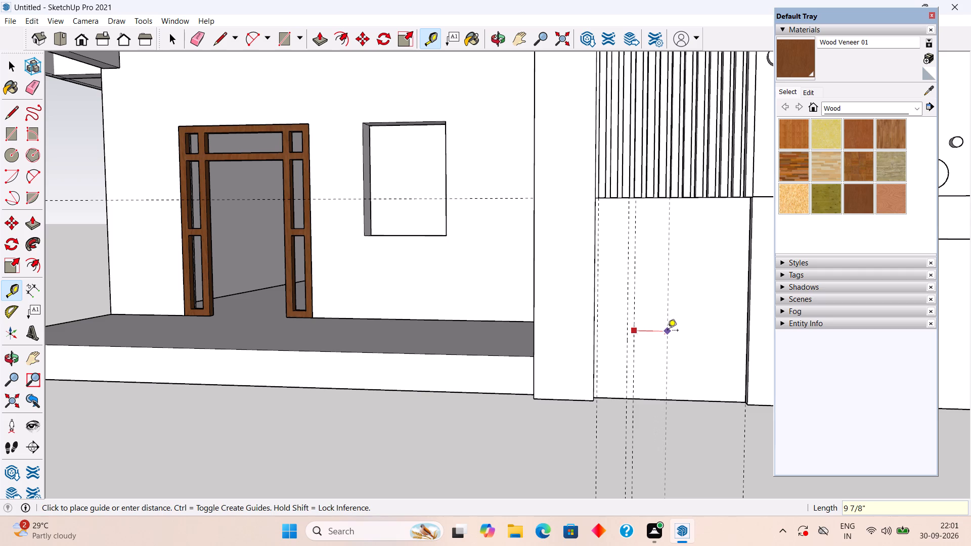
pyautogui.write('9"')
pyautogui.press('Return')
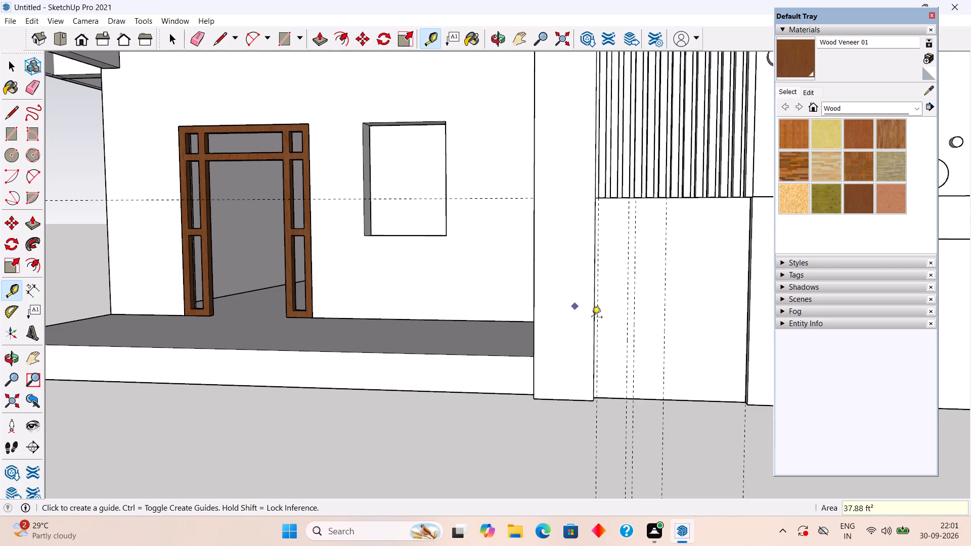
# Repeat the spacing across the blank panel with a vertical guide 2" beyond the last one, and another 9" further.
pyautogui.click(665, 357)
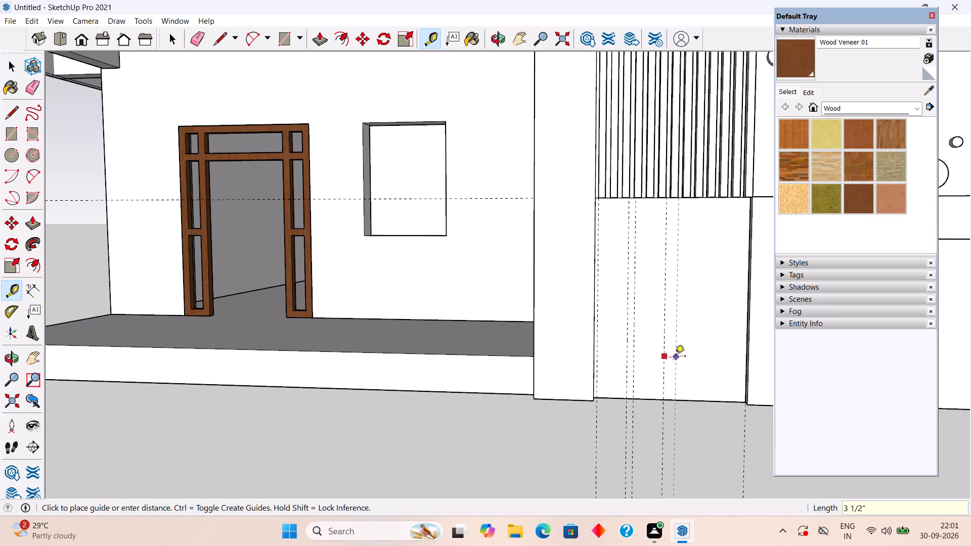
pyautogui.write('2"')
pyautogui.press('Return')
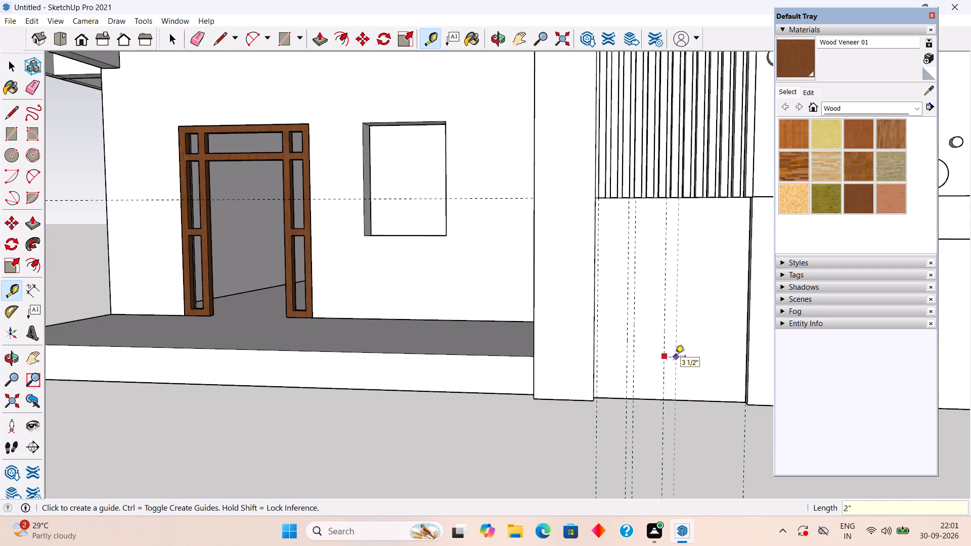
pyautogui.click(671, 342)
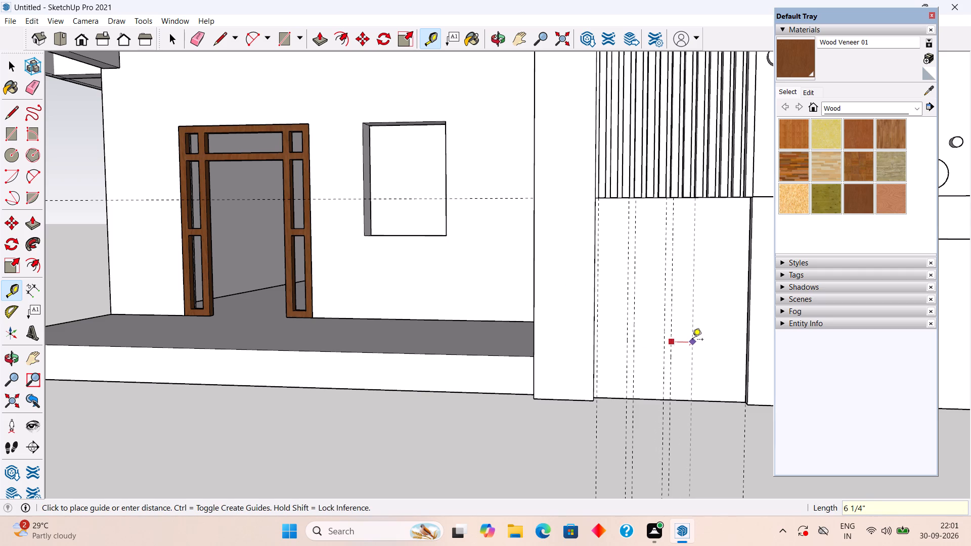
pyautogui.write('9"')
pyautogui.press('Return')
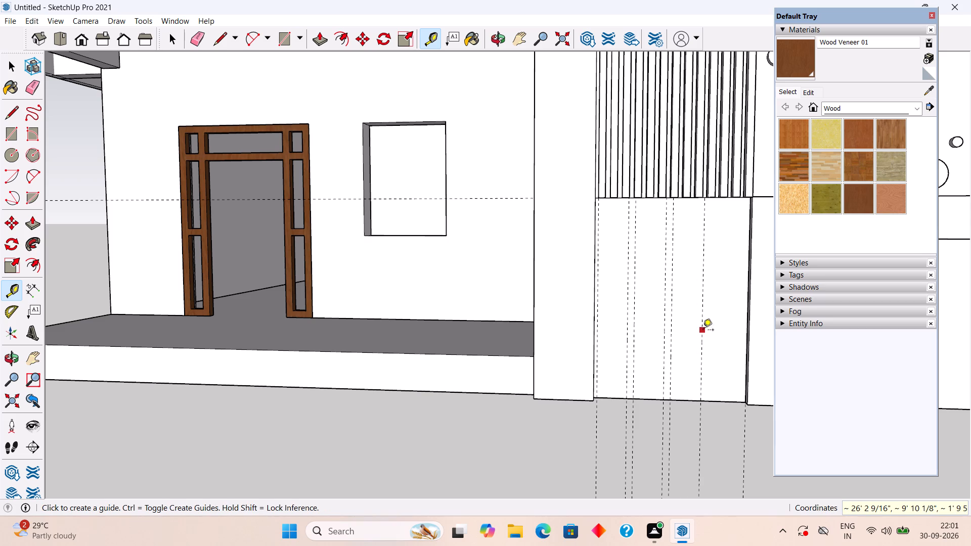
# Add a vertical guide 2" beyond the last one on the blank panel, and another 9" beyond that one.
pyautogui.click(703, 331)
pyautogui.write('2"')
pyautogui.press('Return')
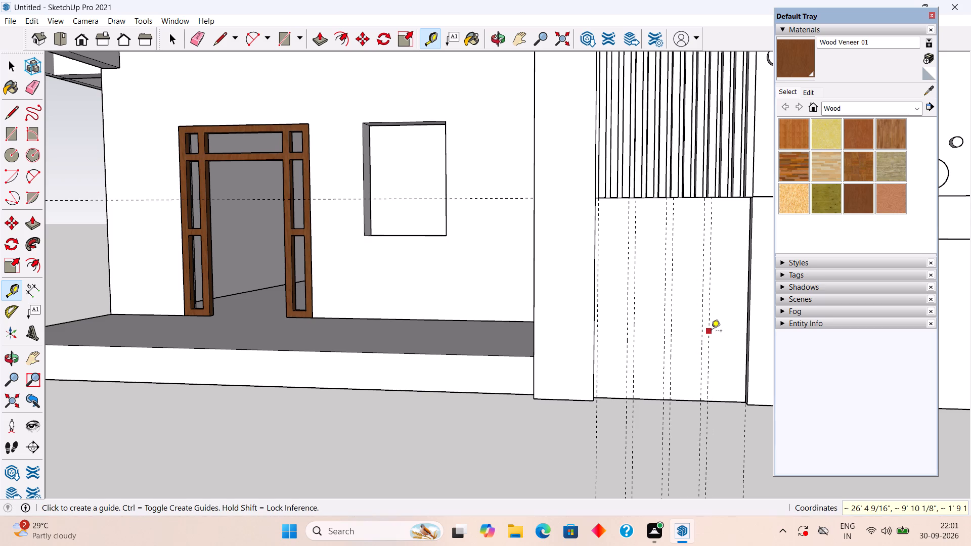
pyautogui.click(711, 332)
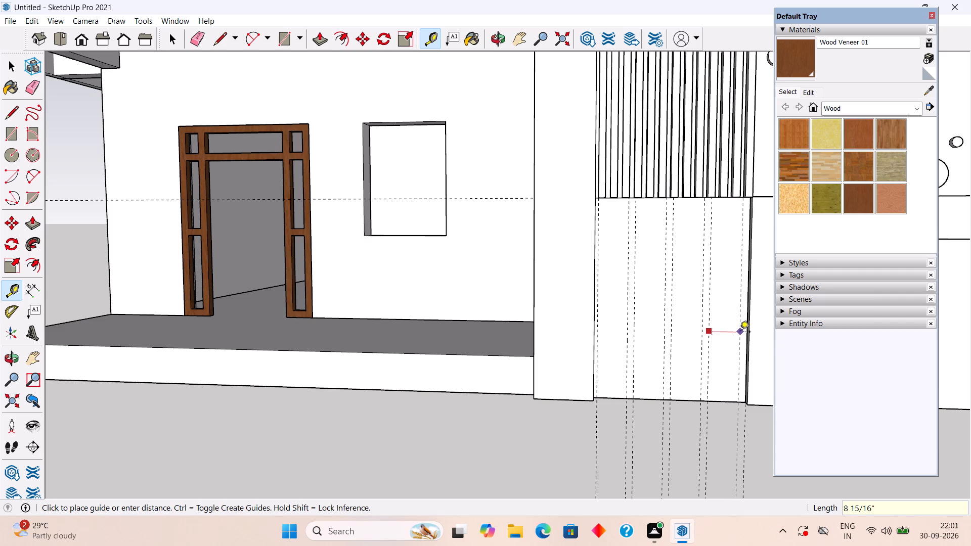
pyautogui.write('9"')
pyautogui.press('Return')
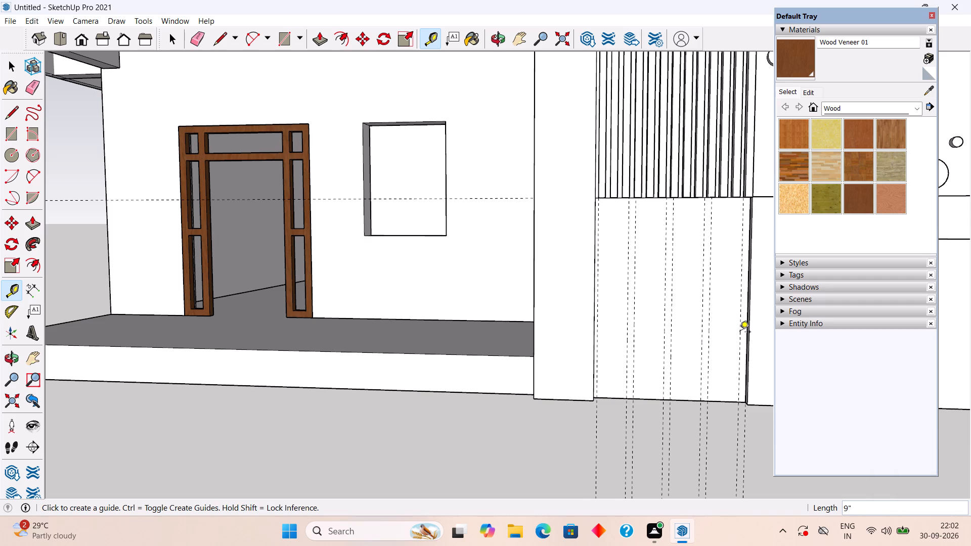
pyautogui.scroll(1, 740, 333)
pyautogui.press('space')
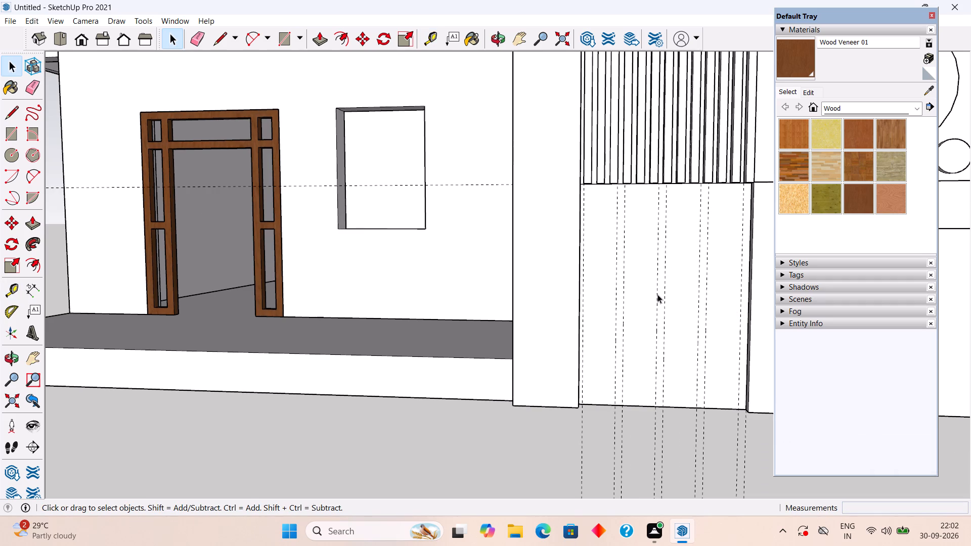
# Draw a 9" by 5' 7/8" rectangle between the first two guides beside the pillar, from the slats' base to the panel's bottom edge.
pyautogui.press('r')
pyautogui.scroll(2, 599, 181)
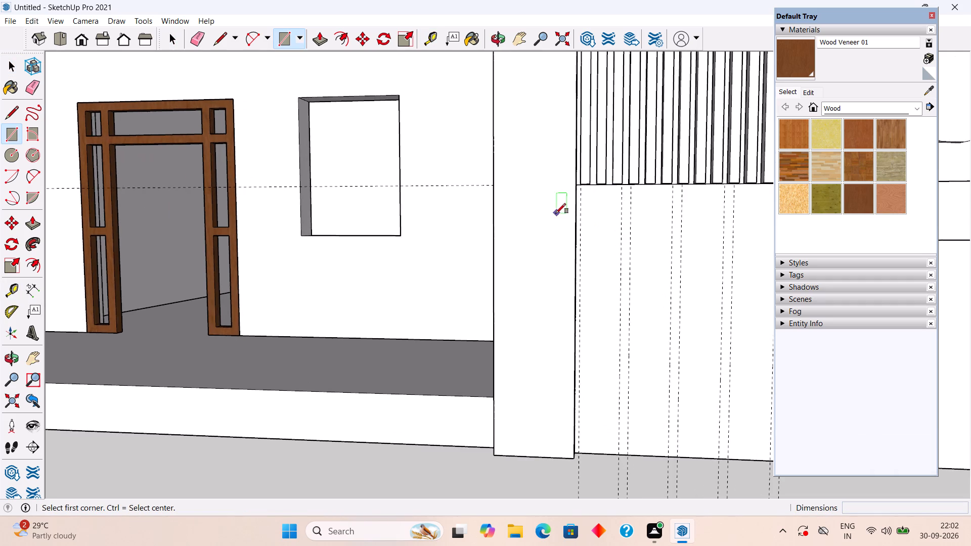
pyautogui.scroll(12, 566, 202)
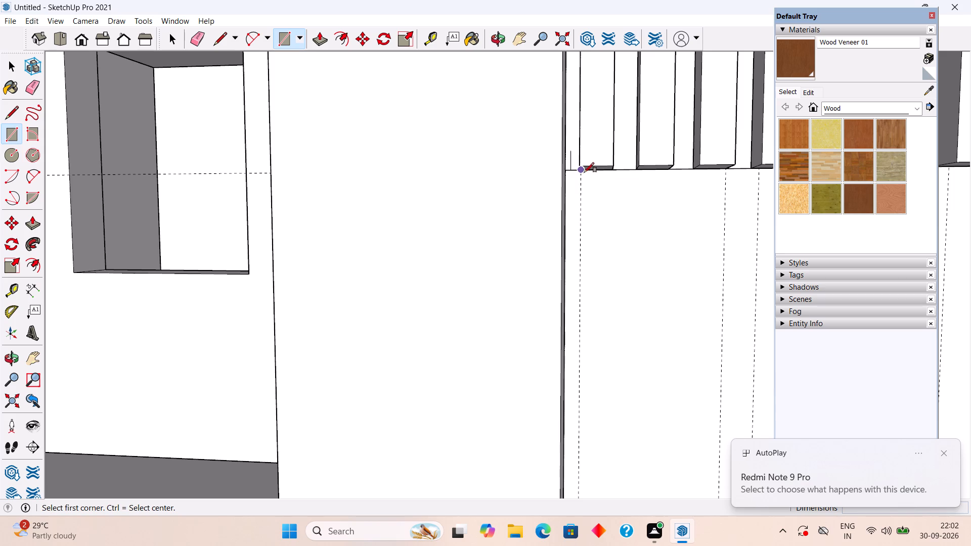
pyautogui.click(584, 171)
pyautogui.scroll(-8, 676, 236)
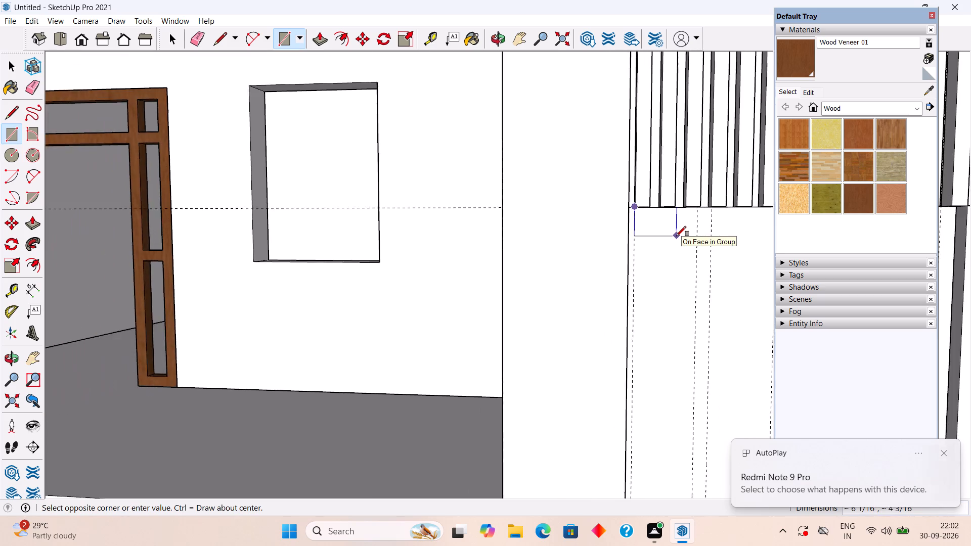
pyautogui.scroll(-8, 676, 236)
pyautogui.scroll(1, 679, 320)
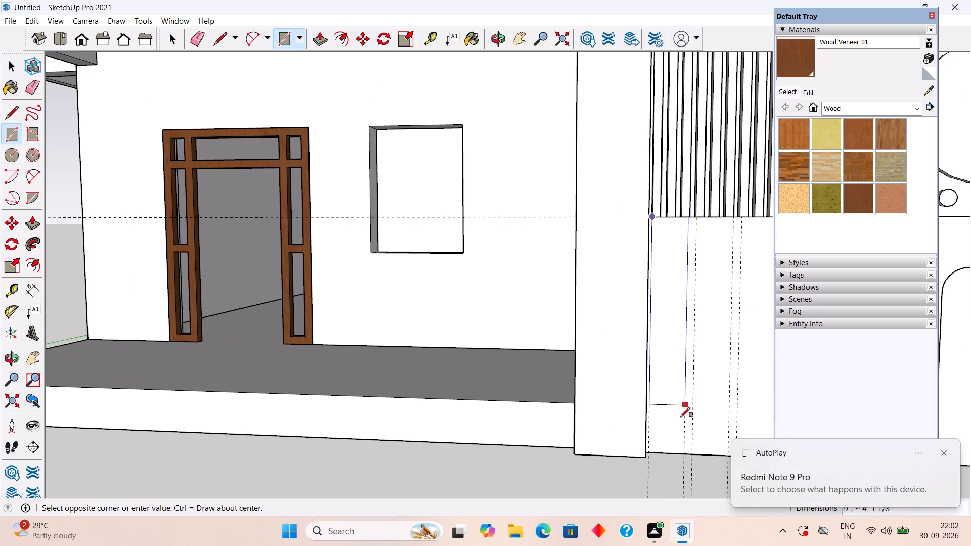
pyautogui.click(682, 452)
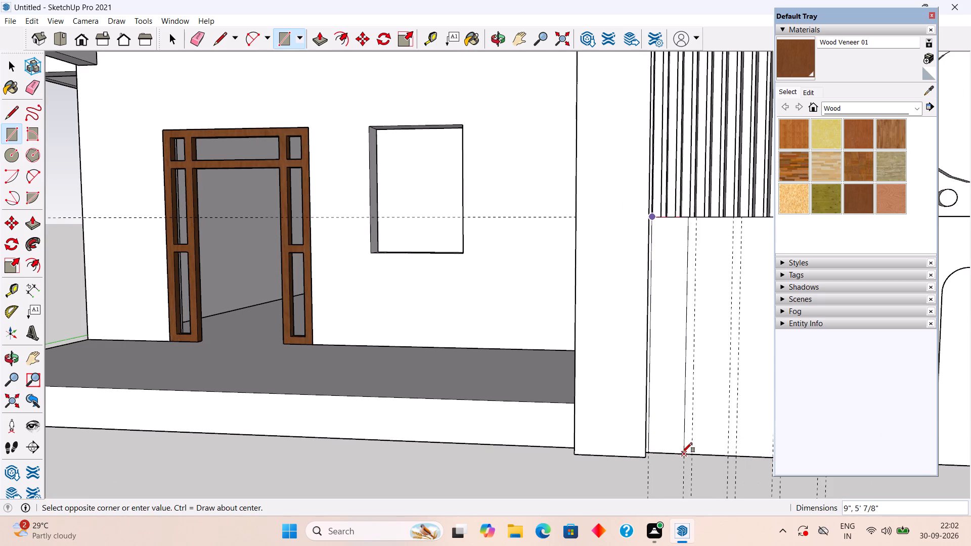
pyautogui.press('space')
# Draw a second full-height rectangle, 9" by 5' 7/8", between the next pair of guides, leaving a 2" gap after the first.
pyautogui.scroll(-7, 679, 350)
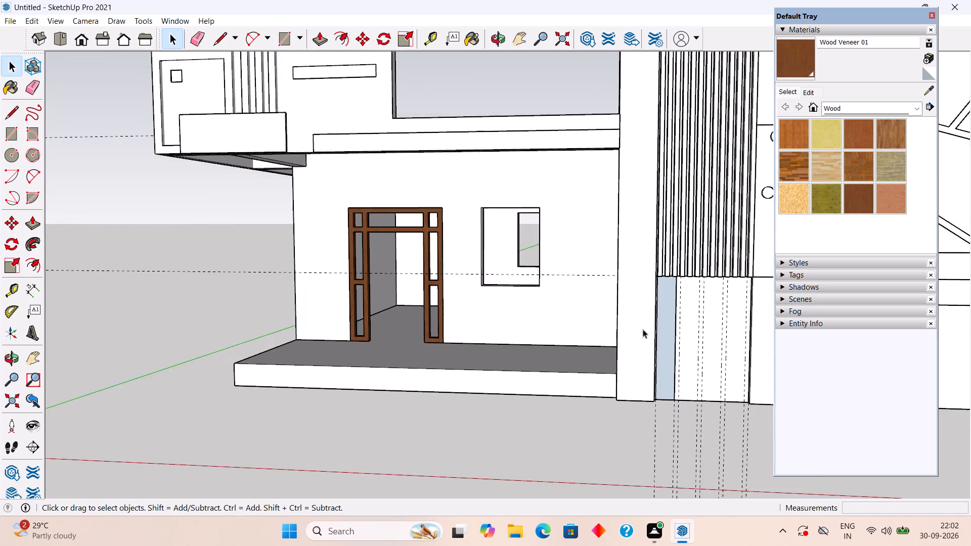
pyautogui.scroll(-3, 639, 328)
pyautogui.scroll(9, 740, 314)
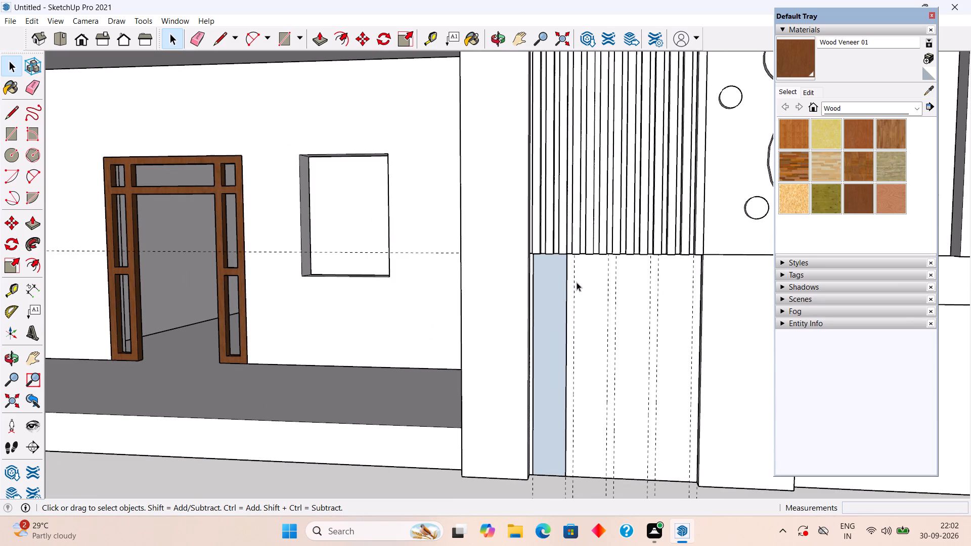
pyautogui.press('r')
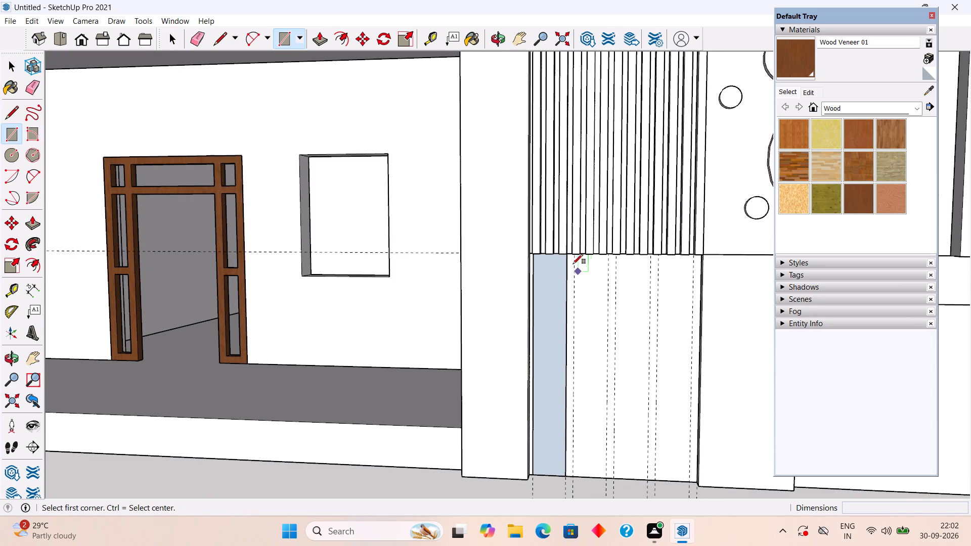
pyautogui.scroll(15, 577, 259)
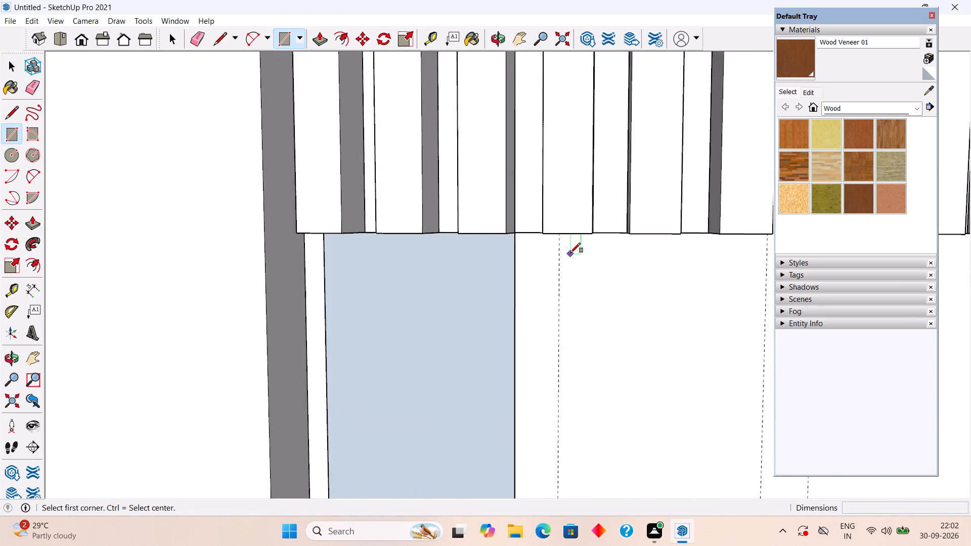
pyautogui.scroll(11, 570, 253)
pyautogui.moveTo(556, 236); pyautogui.dragTo(550, 195, button='middle')
pyautogui.click(548, 204)
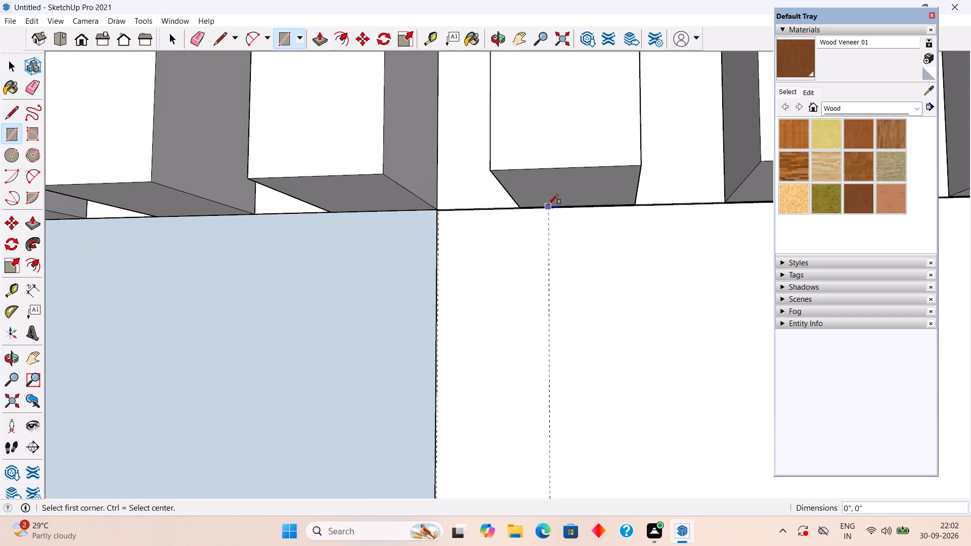
pyautogui.scroll(-1, 562, 233)
pyautogui.press('space')
pyautogui.write('r')
pyautogui.scroll(19, 556, 230)
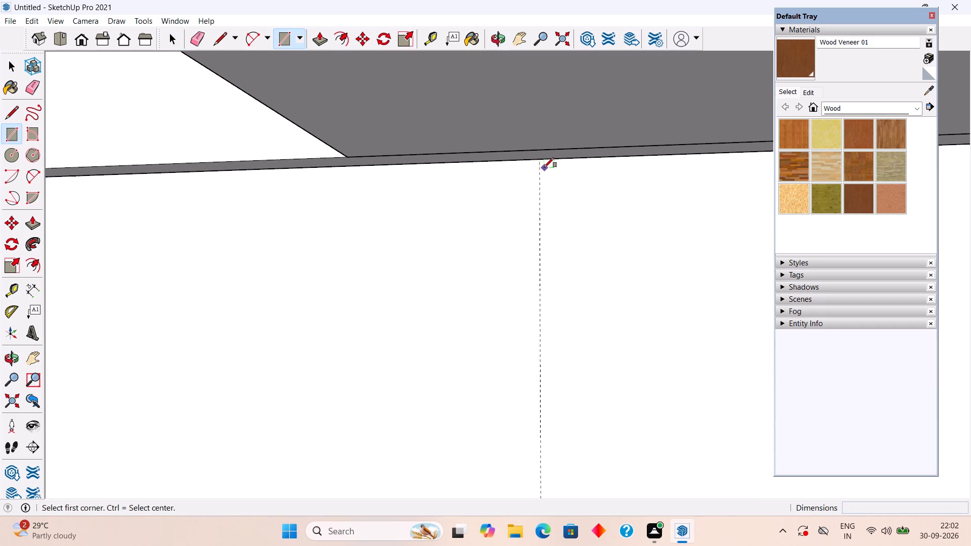
pyautogui.click(538, 161)
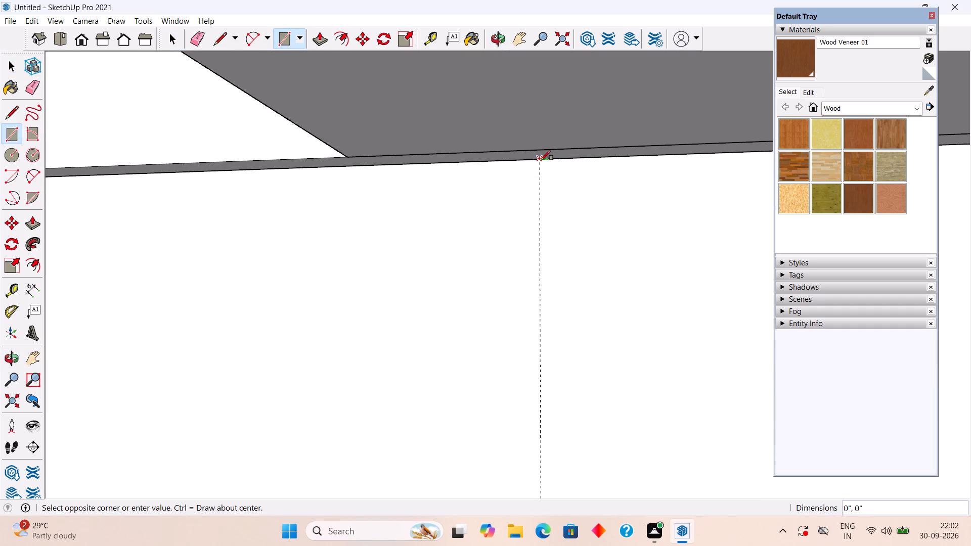
pyautogui.scroll(-20, 542, 160)
pyautogui.scroll(-13, 542, 160)
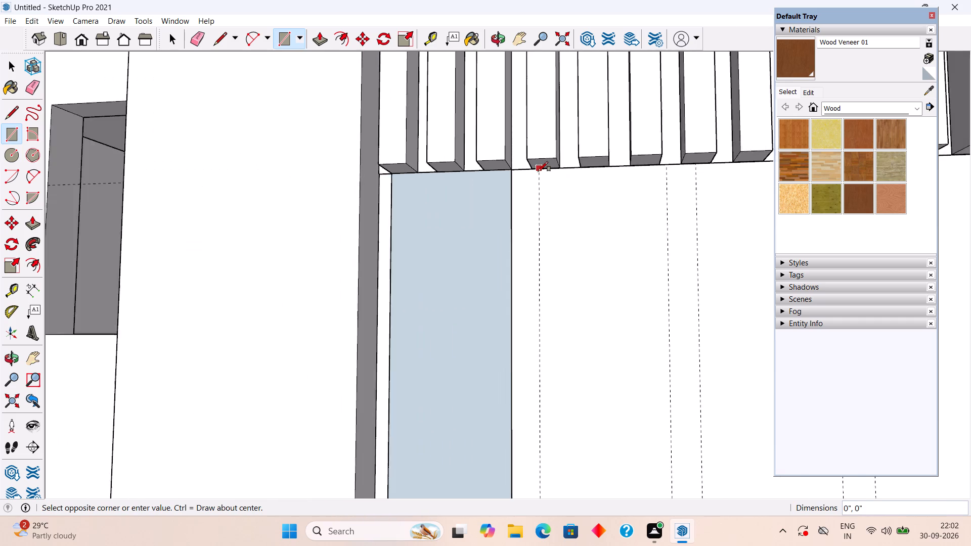
pyautogui.scroll(-15, 538, 171)
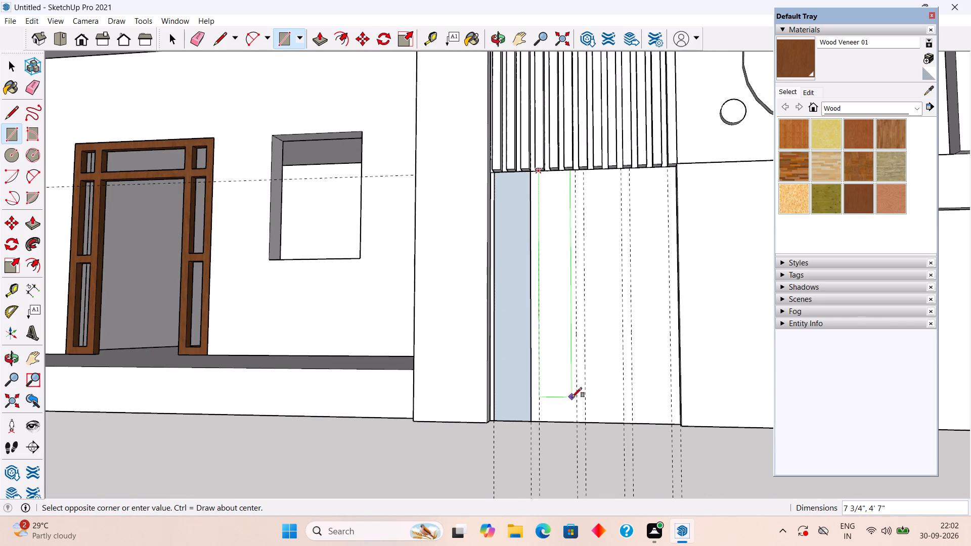
pyautogui.click(577, 420)
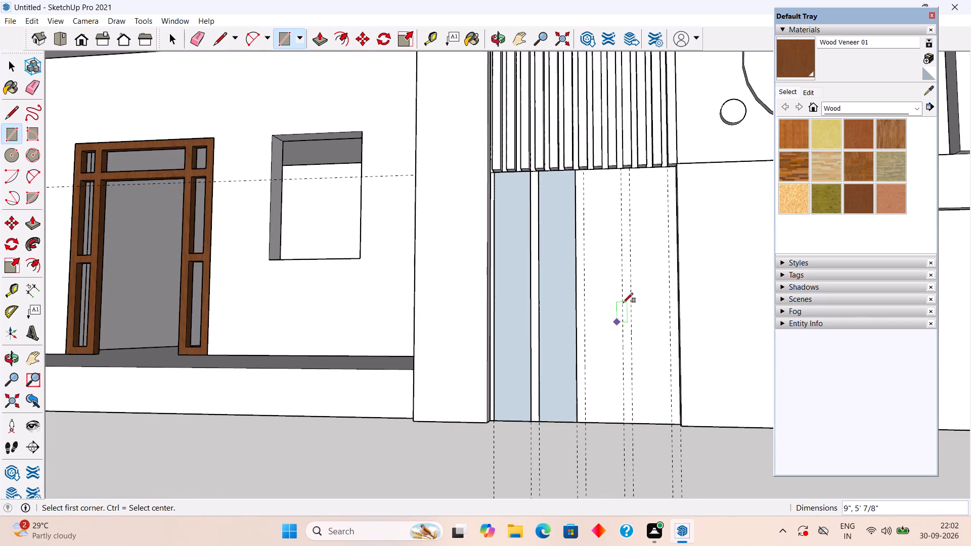
# Draw a third 9" by 5' 7/8" rectangle between the following pair of guides, 2" beyond the second rectangle.
pyautogui.moveTo(638, 186); pyautogui.dragTo(654, 106, button='middle')
pyautogui.scroll(12, 599, 173)
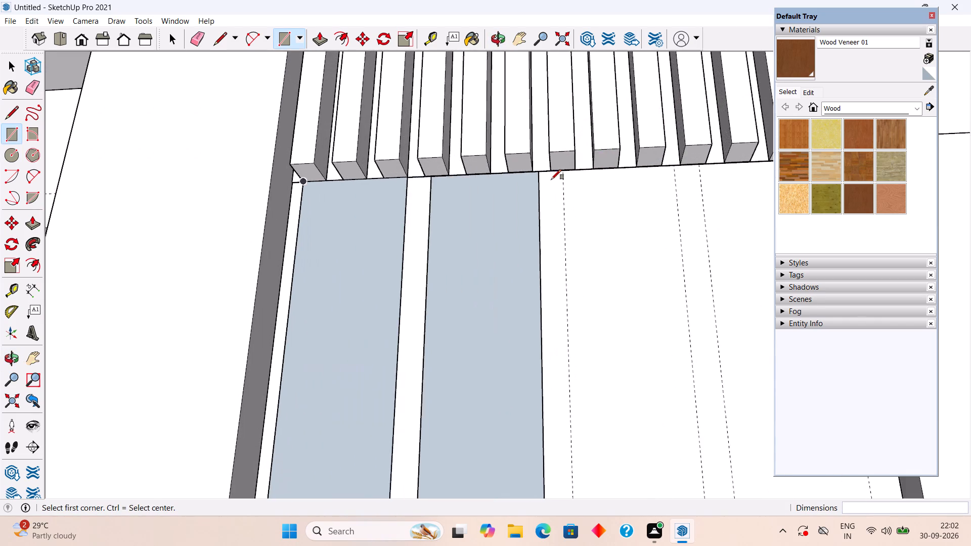
pyautogui.scroll(19, 551, 179)
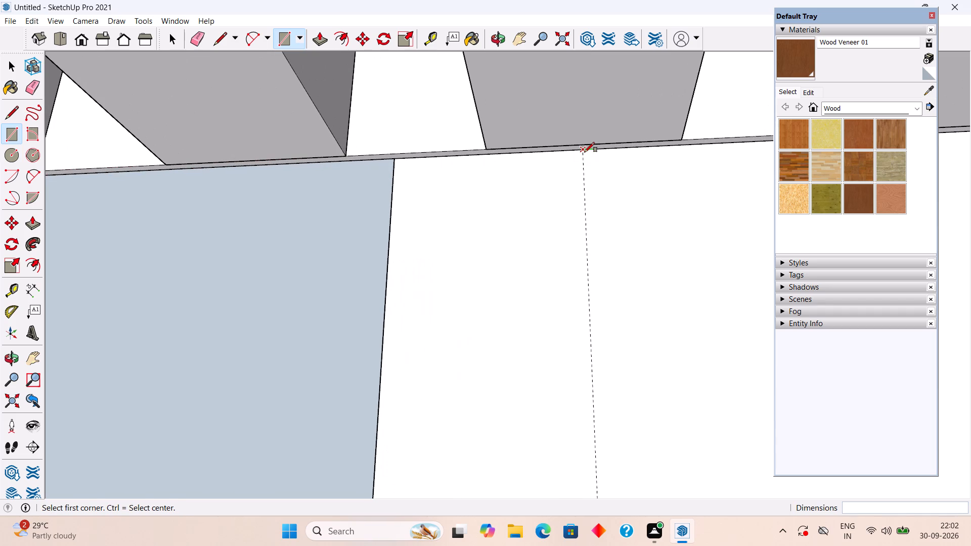
pyautogui.click(585, 152)
pyautogui.scroll(-20, 585, 152)
pyautogui.scroll(-13, 585, 152)
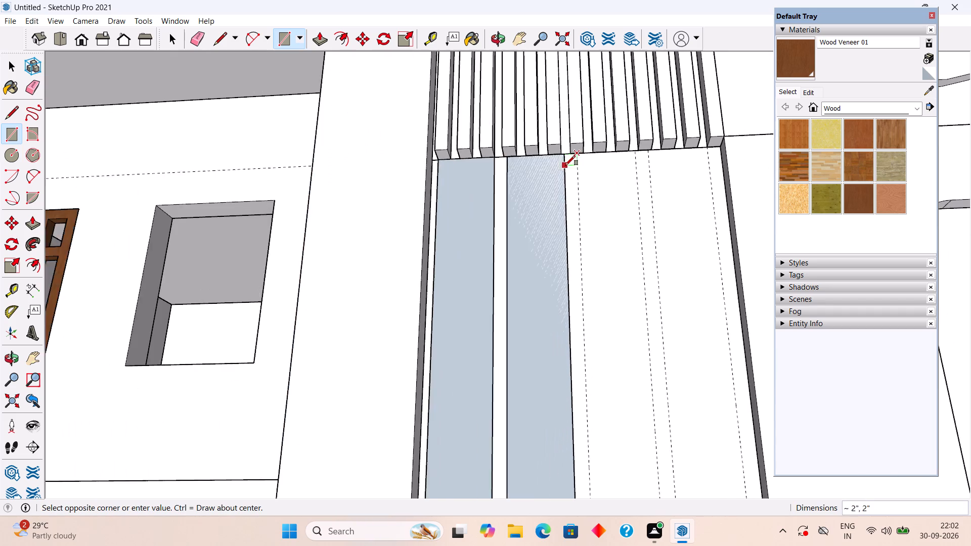
pyautogui.scroll(-9, 565, 165)
pyautogui.scroll(9, 602, 265)
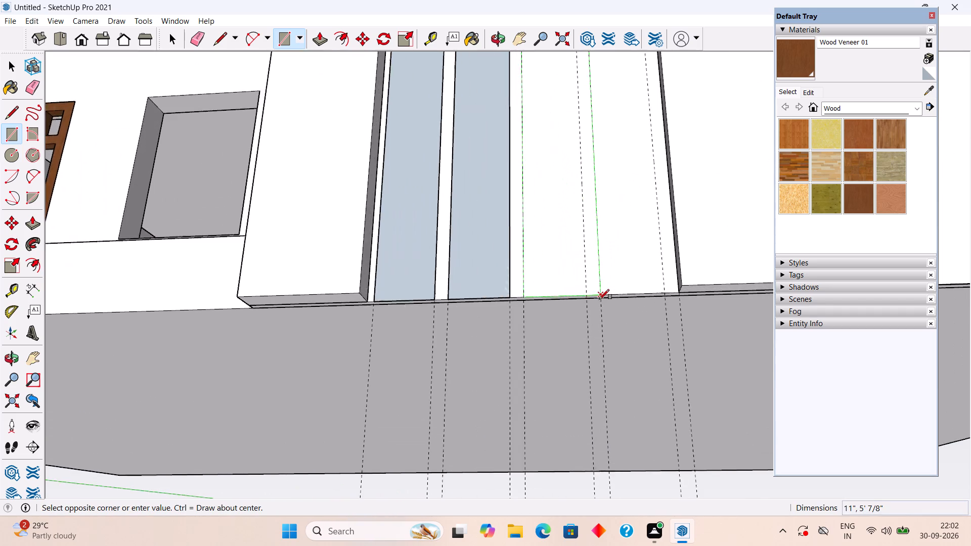
pyautogui.scroll(7, 599, 299)
pyautogui.click(576, 294)
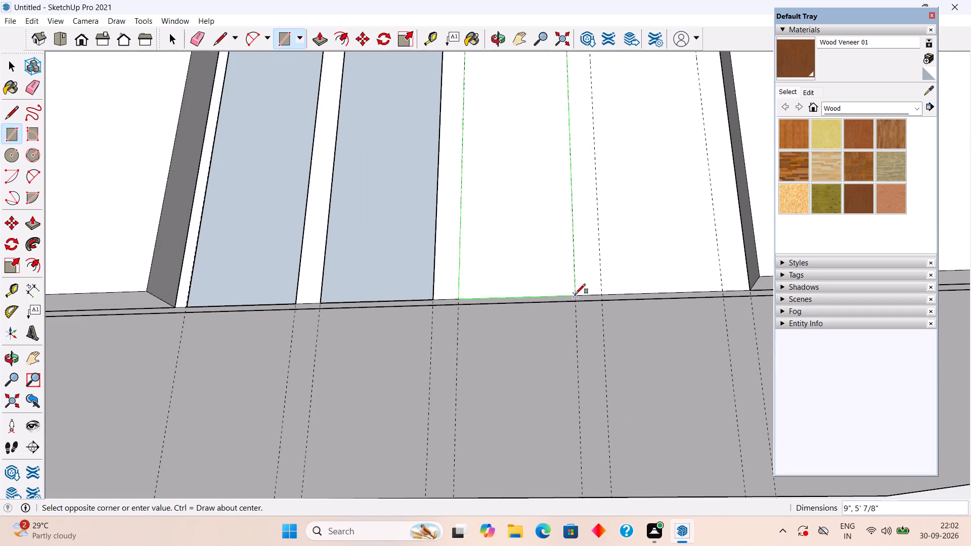
# Draw the fourth 9" by 5' 7/8" rectangle between the last pair of guides, at the panel's end farthest from the pillar.
pyautogui.scroll(1, 576, 294)
pyautogui.scroll(-16, 577, 287)
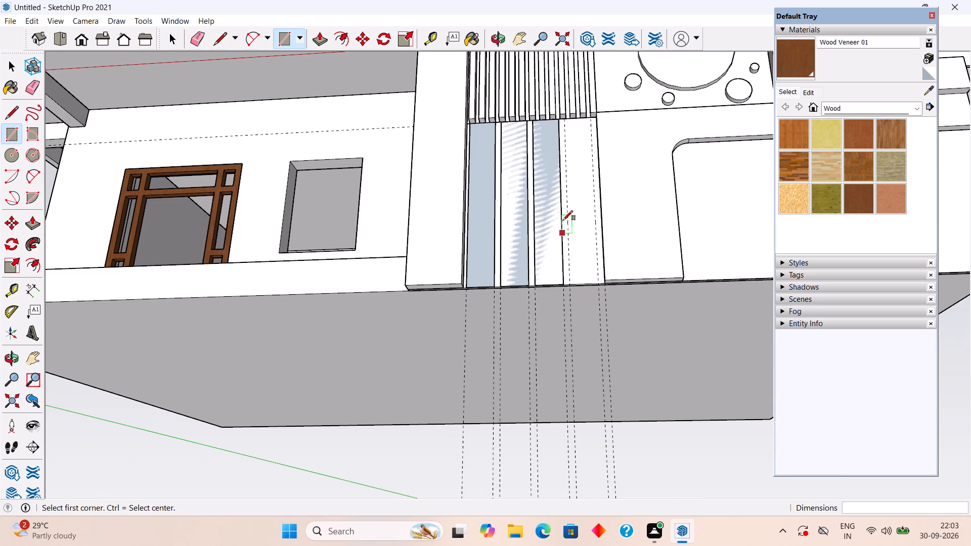
pyautogui.scroll(15, 584, 86)
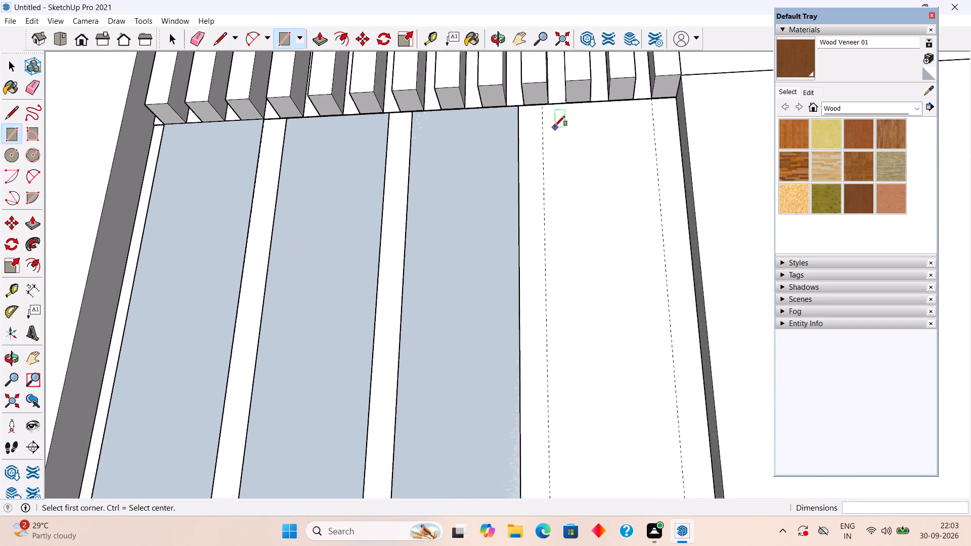
pyautogui.scroll(19, 548, 114)
pyautogui.scroll(2, 538, 101)
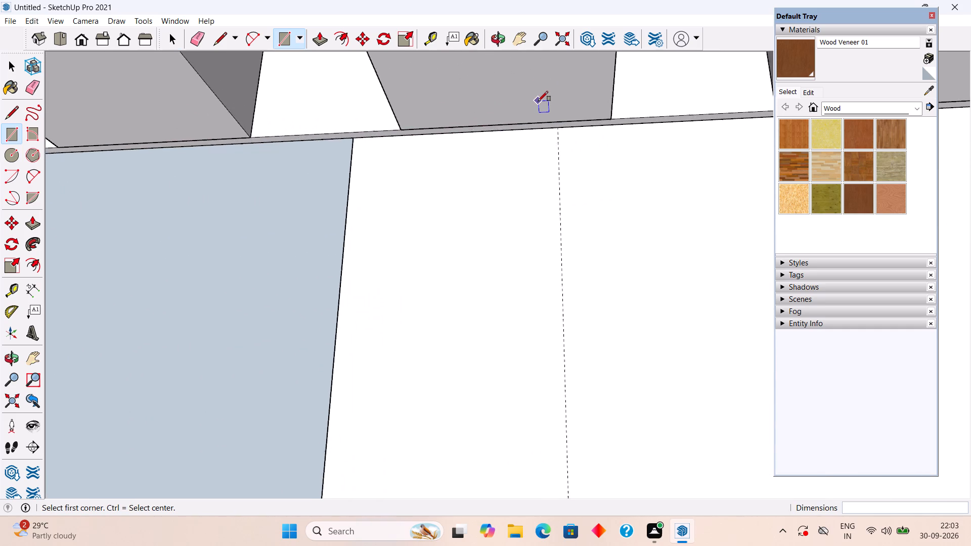
pyautogui.scroll(2, 538, 101)
pyautogui.click(564, 132)
pyautogui.scroll(1, 564, 132)
pyautogui.scroll(-8, 565, 132)
pyautogui.scroll(1, 565, 132)
pyautogui.scroll(-5, 565, 132)
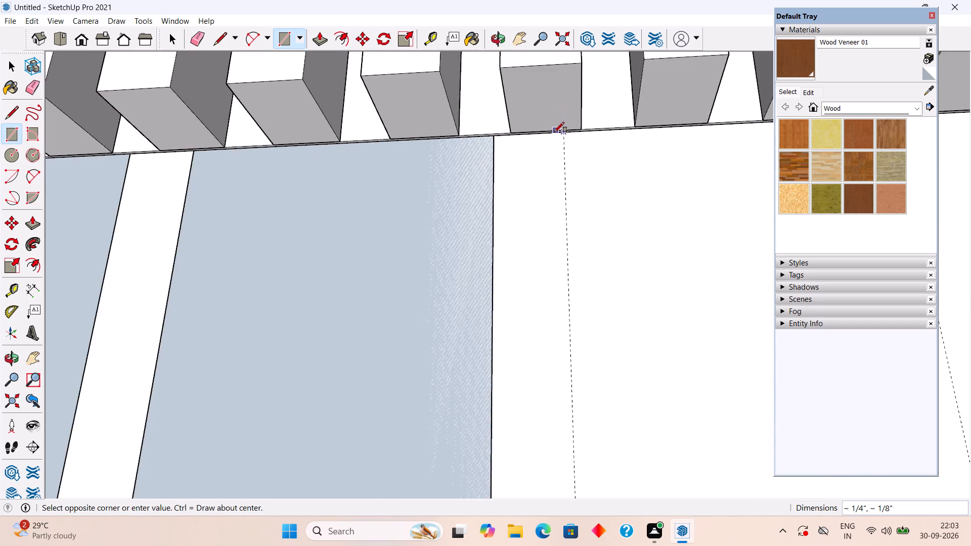
pyautogui.scroll(-20, 554, 132)
pyautogui.scroll(-6, 554, 132)
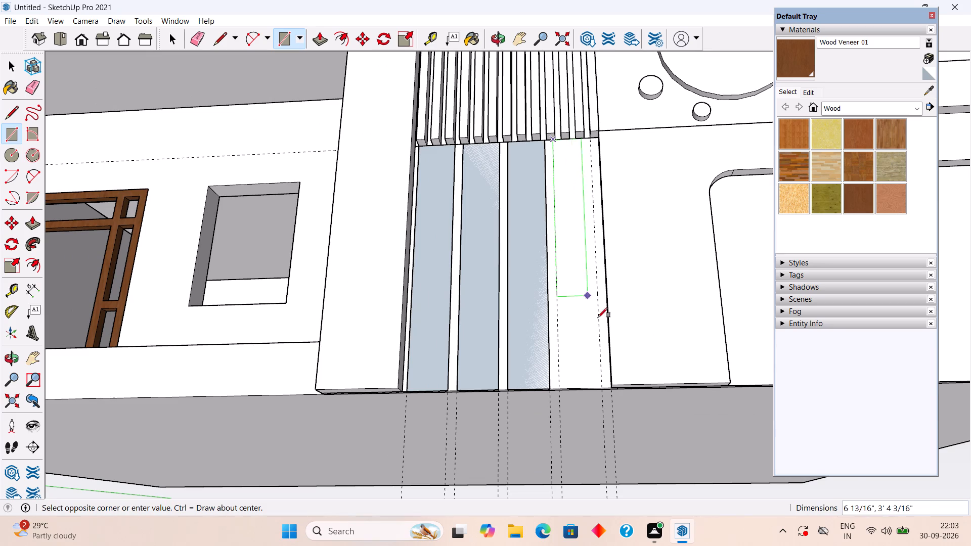
pyautogui.scroll(14, 593, 394)
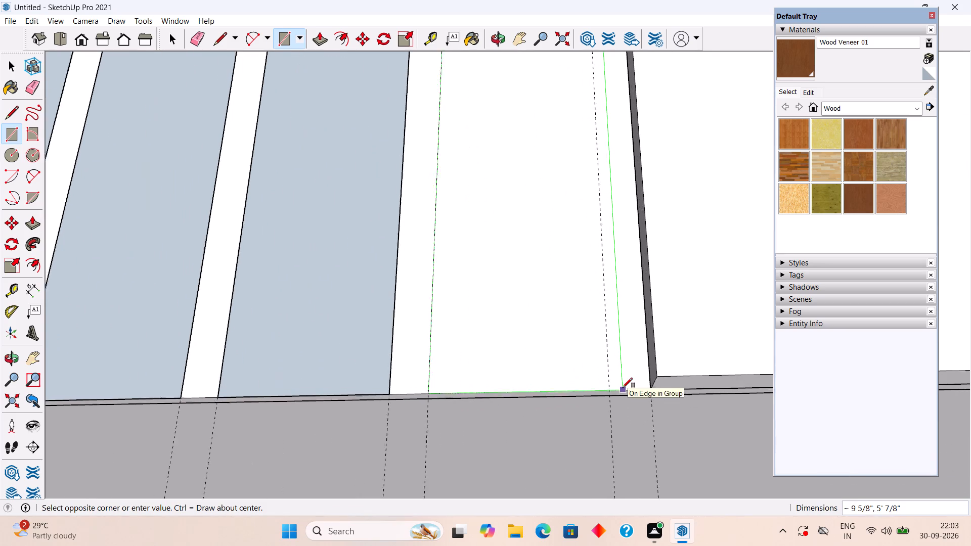
pyautogui.scroll(8, 623, 388)
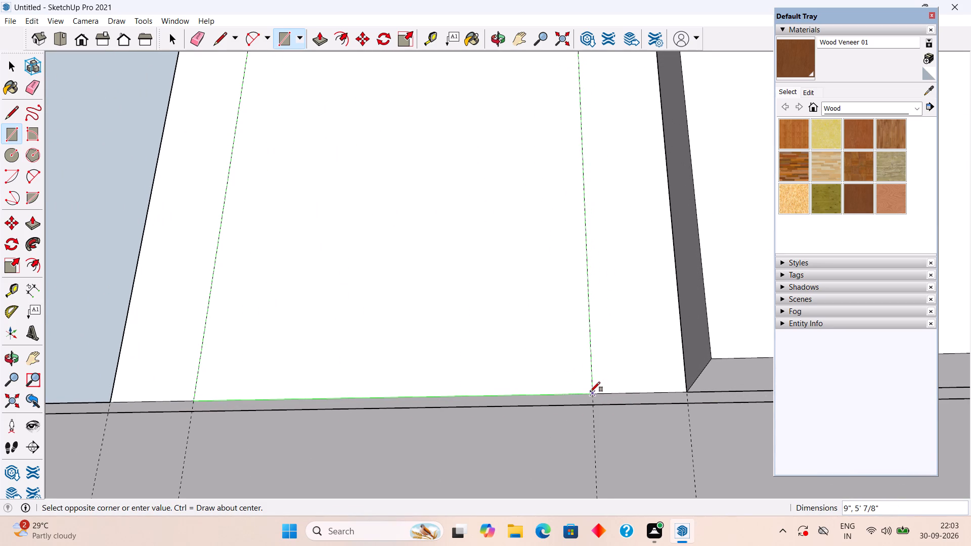
pyautogui.click(590, 392)
pyautogui.press('space')
# Examine the four rectangles on the panel below the slats from the front and from other angles.
pyautogui.scroll(-5, 579, 386)
pyautogui.scroll(-5, 31, 224)
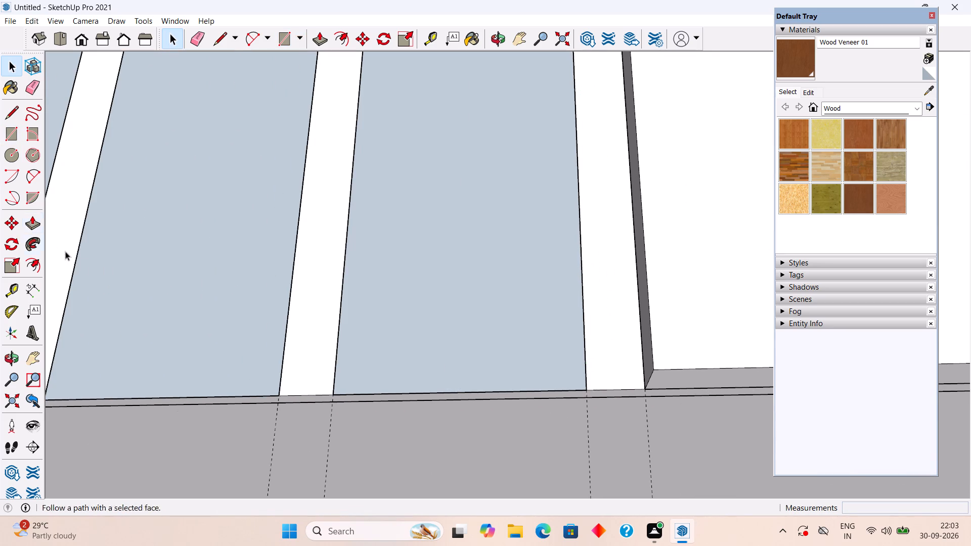
pyautogui.scroll(-5, 107, 267)
pyautogui.scroll(-4, 167, 235)
pyautogui.keyDown('shift'); pyautogui.moveTo(167, 235); pyautogui.dragTo(237, 235, button='middle'); pyautogui.keyUp('shift')
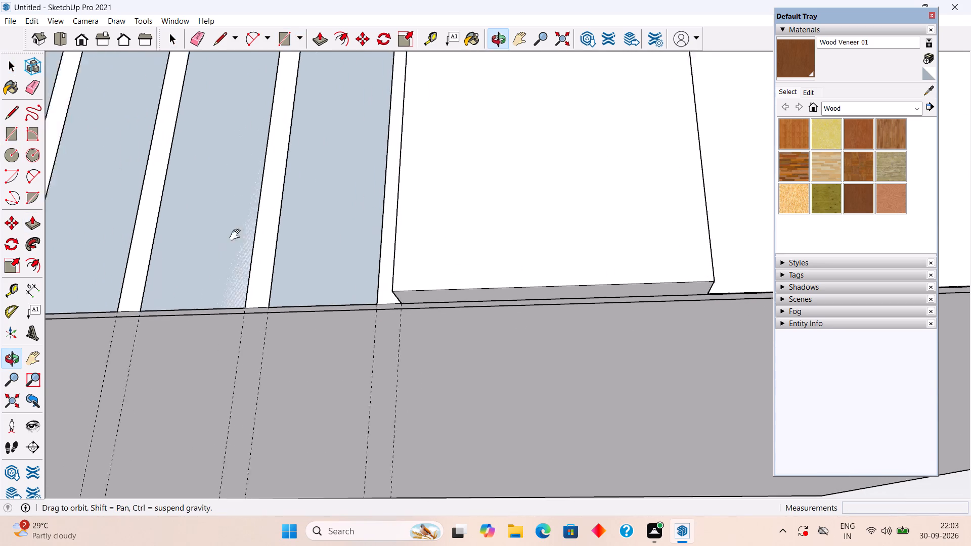
pyautogui.keyDown('shift'); pyautogui.moveTo(237, 235); pyautogui.dragTo(495, 339, button='middle'); pyautogui.keyUp('shift')
pyautogui.keyDown('shift'); pyautogui.scroll(-5, 495, 339); pyautogui.keyUp('shift')
pyautogui.scroll(-2, 494, 329)
pyautogui.moveTo(485, 356); pyautogui.dragTo(483, 475, button='middle')
pyautogui.scroll(-5, 483, 475)
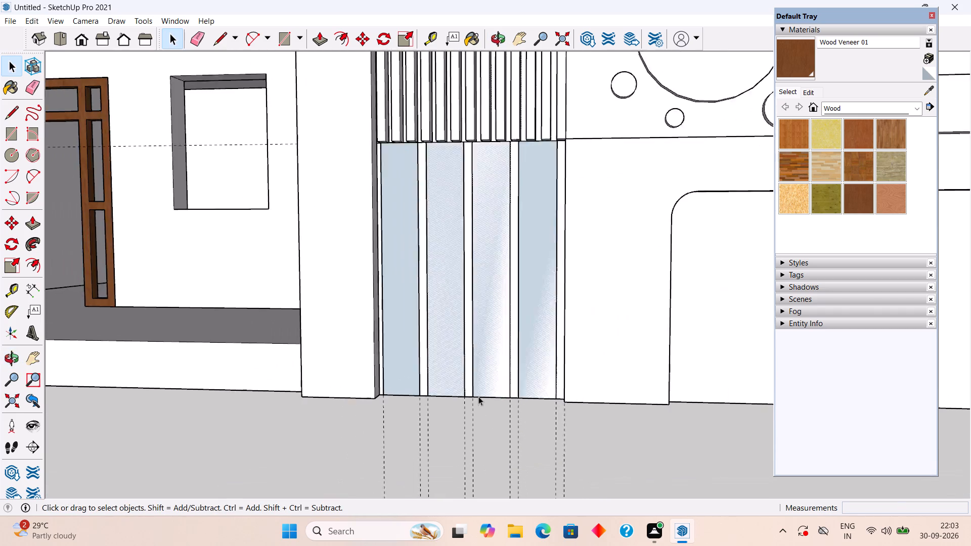
pyautogui.scroll(-1, 468, 164)
pyautogui.moveTo(476, 184); pyautogui.dragTo(506, 276, button='middle')
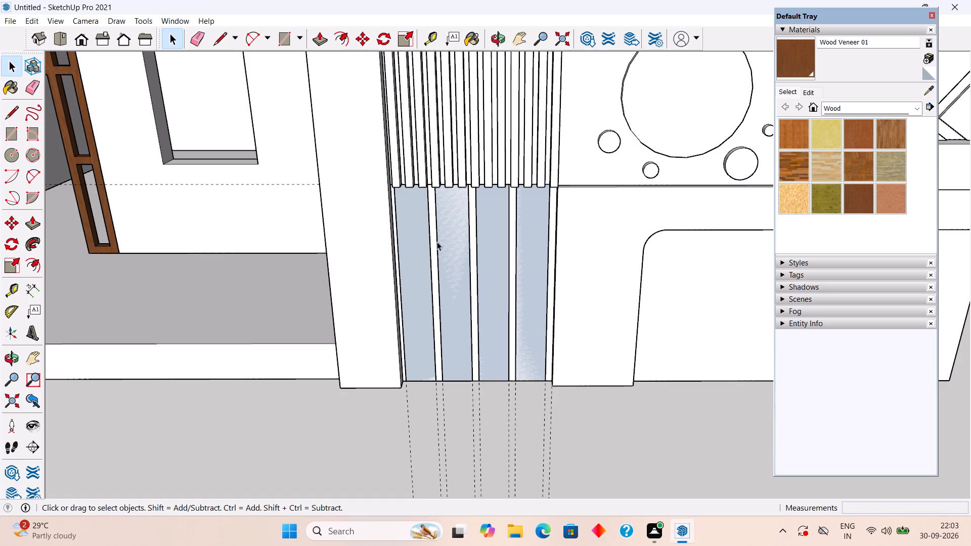
# Extrude the three 9" strips nearest the pillar outward by 3" with Push/Pull.
pyautogui.press('p')
pyautogui.click(406, 242)
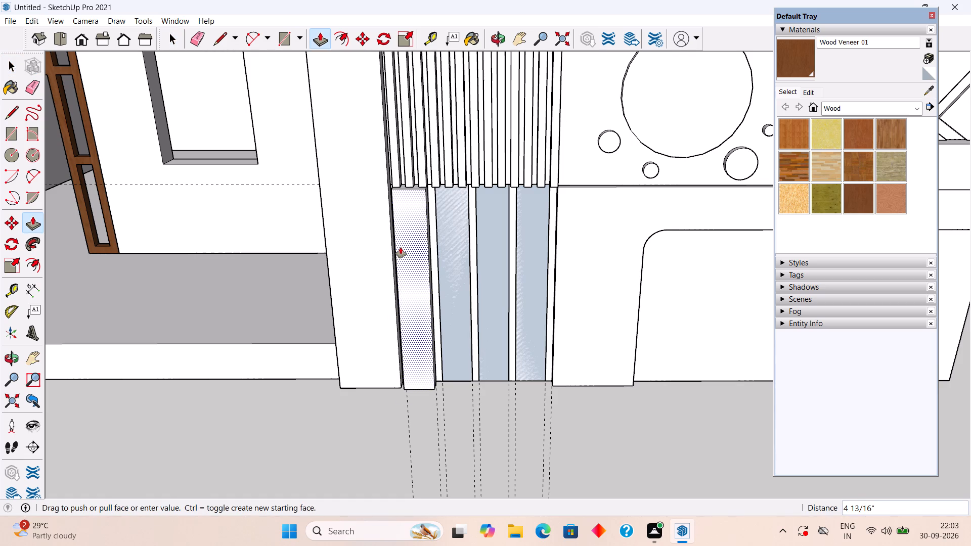
pyautogui.write('3"')
pyautogui.press('Return')
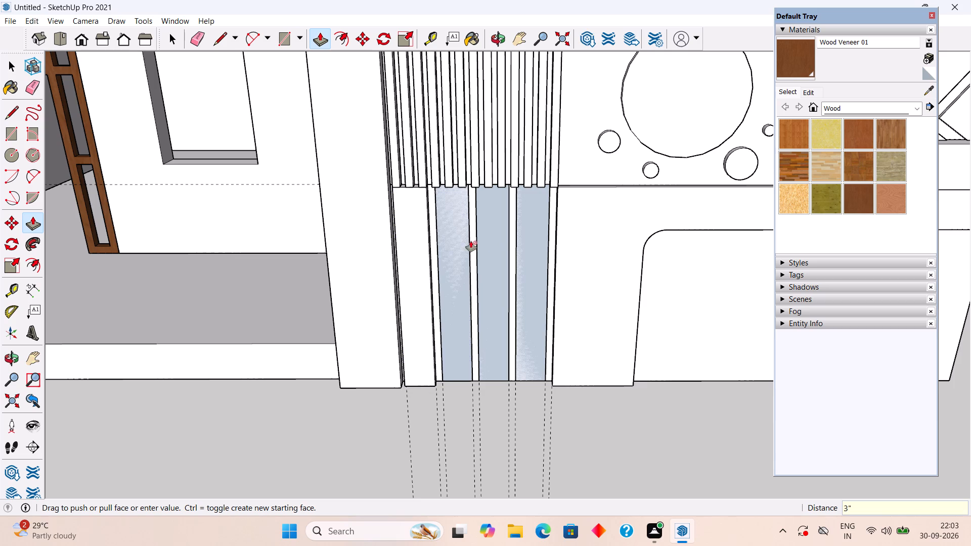
pyautogui.doubleClick(463, 244)
pyautogui.doubleClick(485, 241)
# Extrude the fourth strip, farthest from the pillar, flush with the front faces of the neighbouring strips.
pyautogui.doubleClick(523, 243)
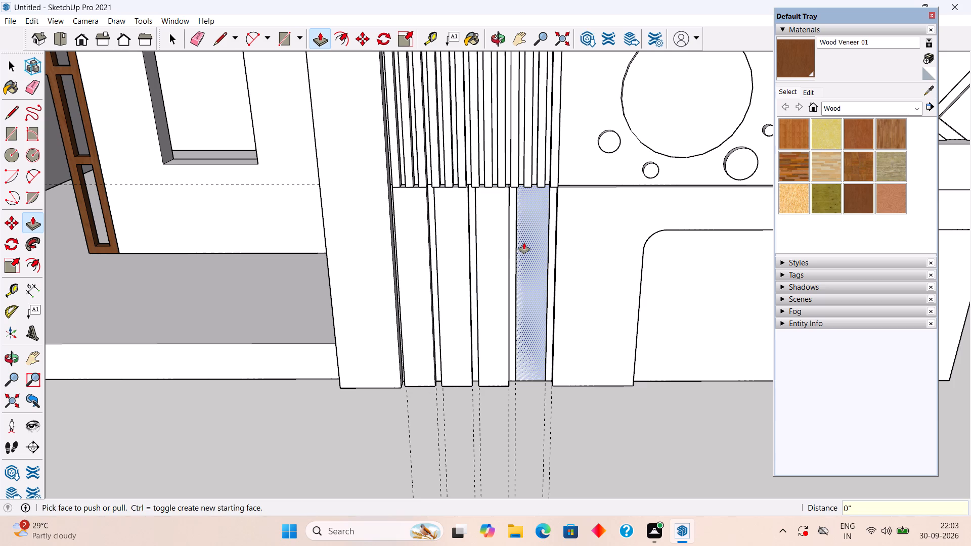
pyautogui.doubleClick(526, 242)
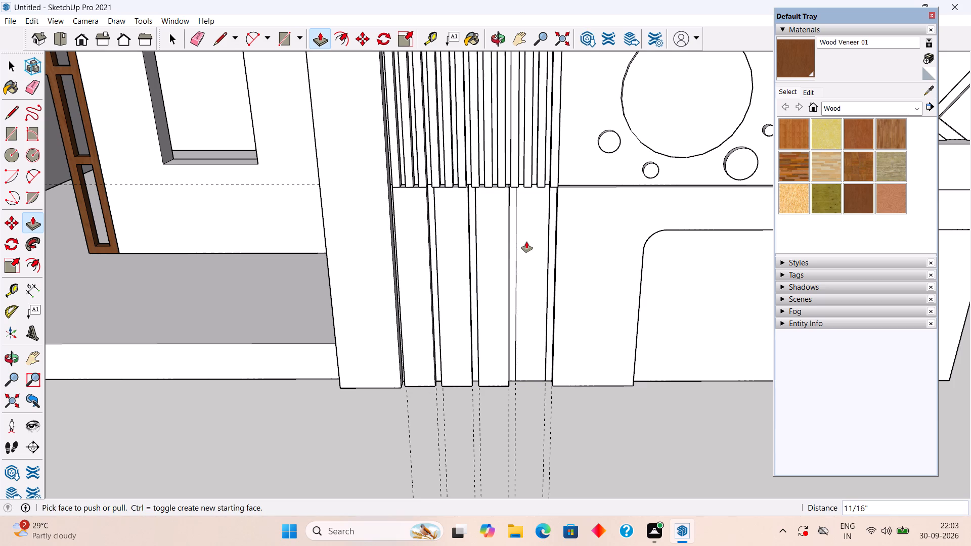
pyautogui.scroll(-4, 526, 246)
pyautogui.moveTo(526, 246); pyautogui.dragTo(436, 314, button='middle')
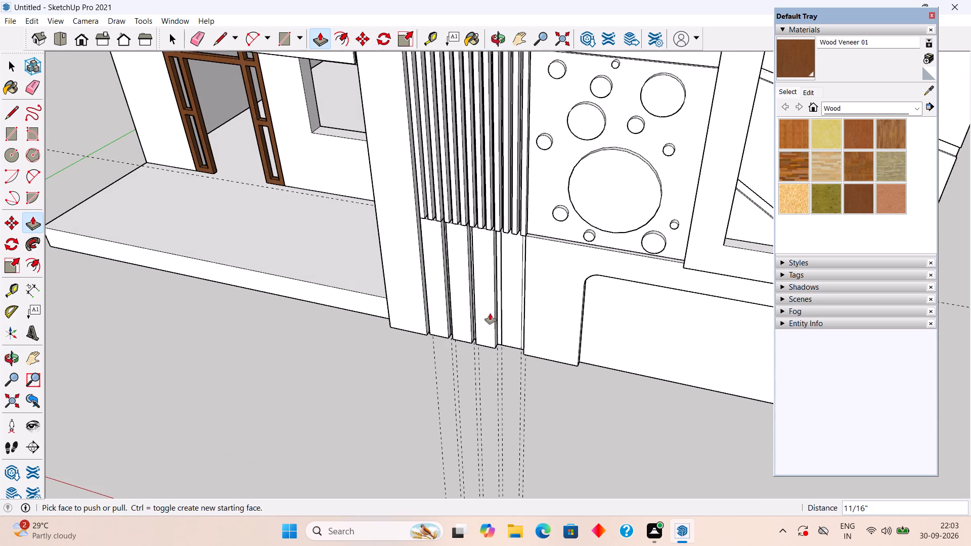
pyautogui.doubleClick(507, 292)
pyautogui.click(506, 293)
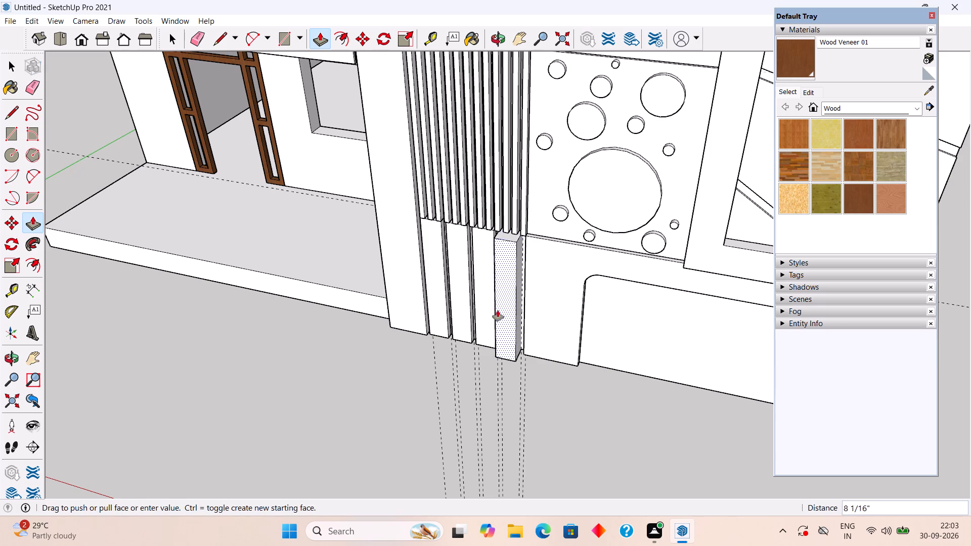
pyautogui.click(489, 288)
pyautogui.moveTo(501, 288); pyautogui.dragTo(852, 269, button='middle')
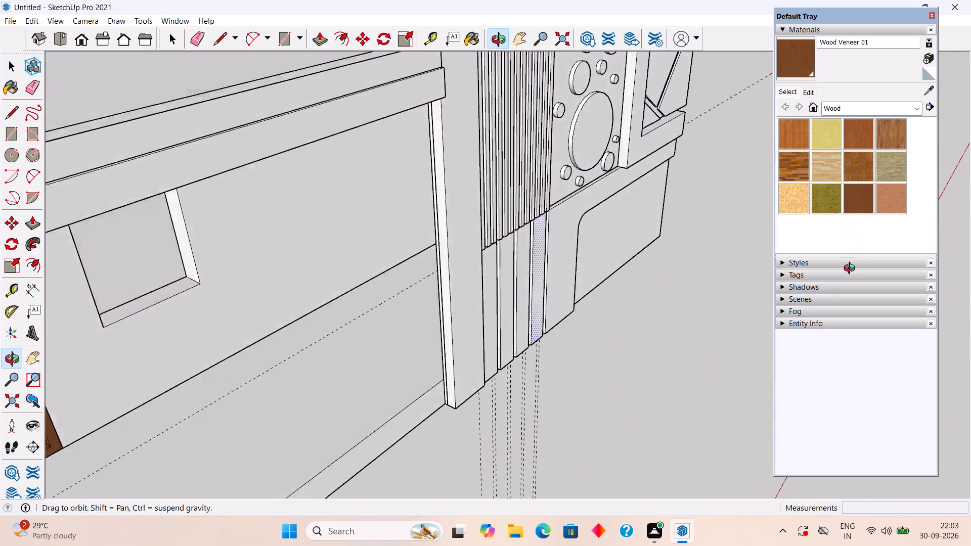
pyautogui.moveTo(852, 269); pyautogui.dragTo(584, 311, button='middle')
pyautogui.scroll(12, 510, 296)
pyautogui.moveTo(473, 276); pyautogui.dragTo(299, 306, button='middle')
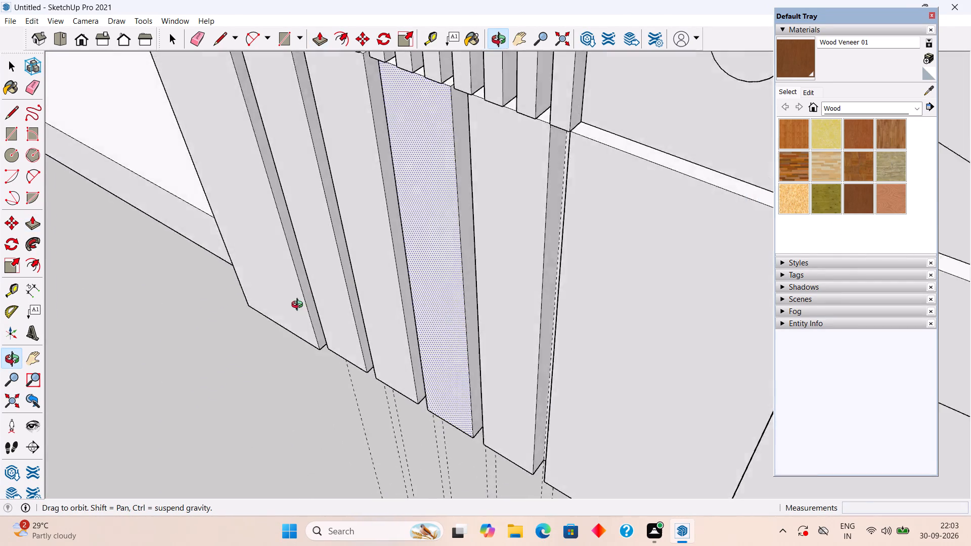
pyautogui.moveTo(299, 306); pyautogui.dragTo(235, 317, button='middle')
pyautogui.click(496, 281)
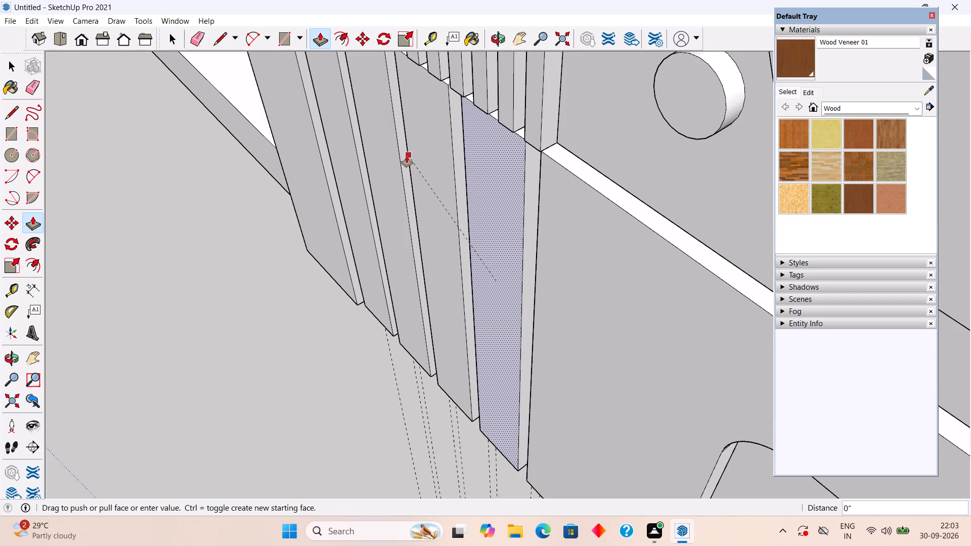
pyautogui.click(407, 156)
pyautogui.scroll(-5, 531, 363)
pyautogui.press('space')
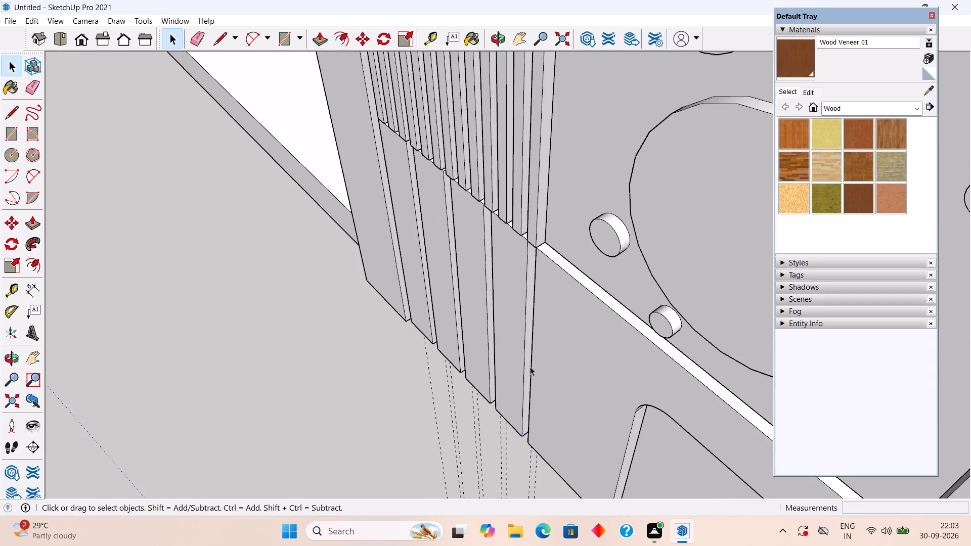
# Select the four extruded strips below the slats with their connected faces and edges, and make them one group.
pyautogui.scroll(-4, 524, 373)
pyautogui.click(506, 379)
pyautogui.tripleClick(506, 379)
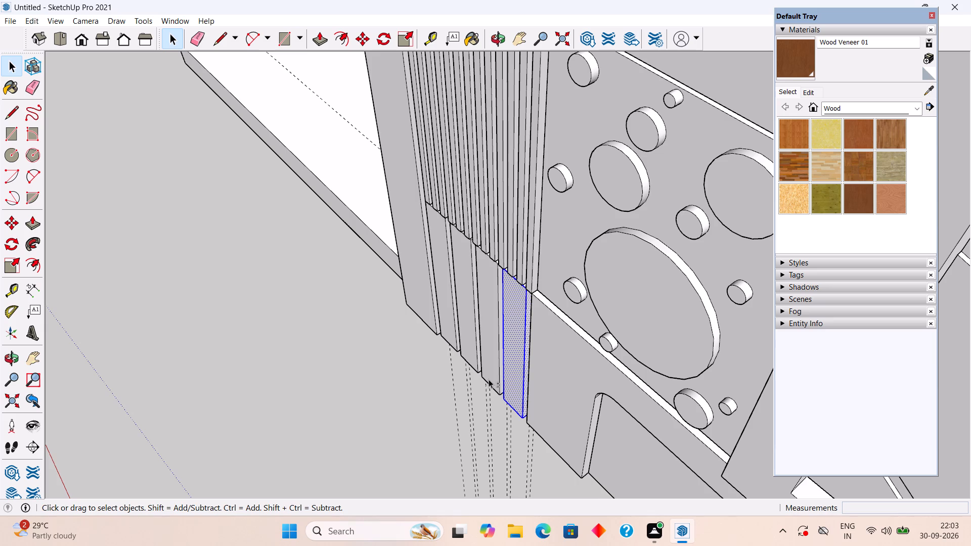
pyautogui.keyDown('shift'); pyautogui.tripleClick(489, 379); pyautogui.keyUp('shift')
pyautogui.keyDown('shift'); pyautogui.tripleClick(473, 360); pyautogui.keyUp('shift')
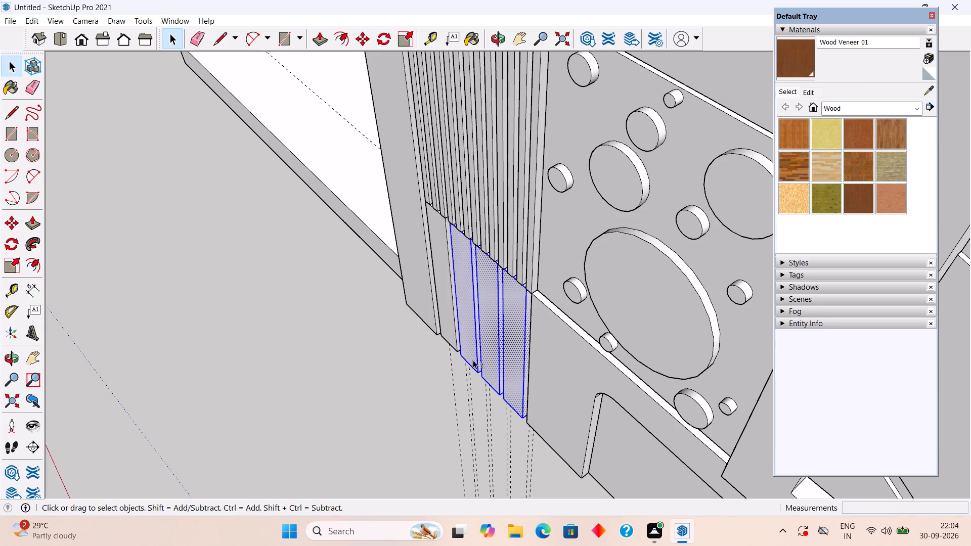
pyautogui.keyDown('shift'); pyautogui.tripleClick(443, 321); pyautogui.keyUp('shift')
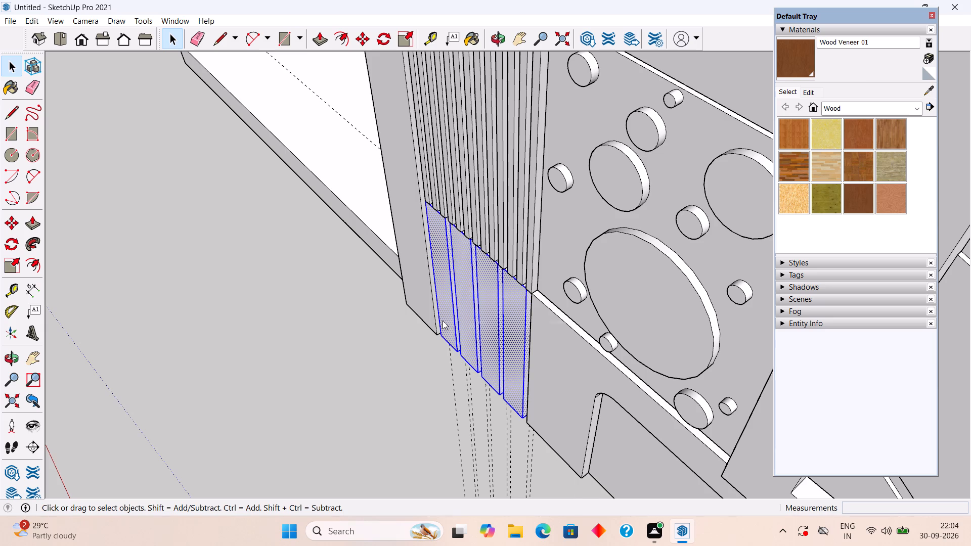
pyautogui.rightClick(443, 321)
pyautogui.click(487, 425)
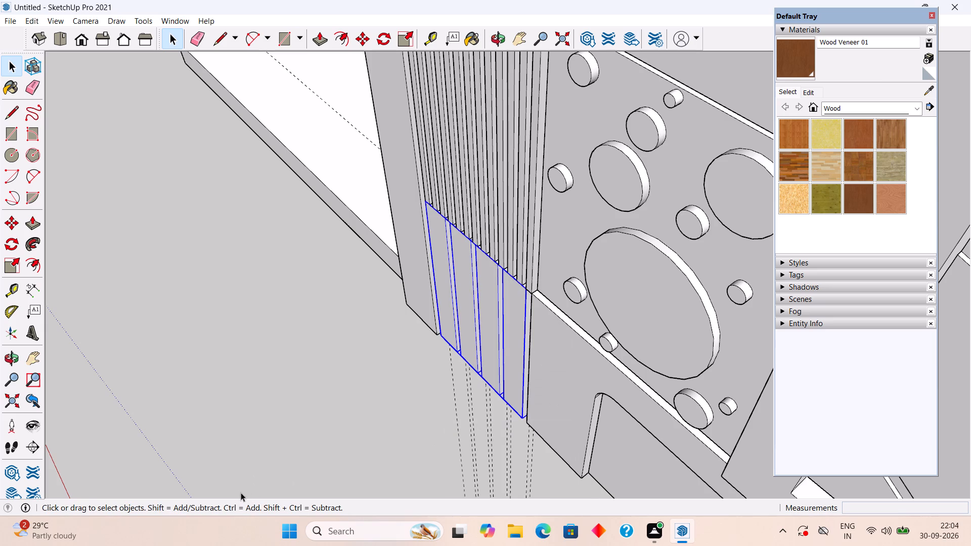
pyautogui.click(267, 446)
# Delete all the guides in the model.
pyautogui.moveTo(328, 398); pyautogui.dragTo(564, 345, button='middle')
pyautogui.scroll(-9, 562, 346)
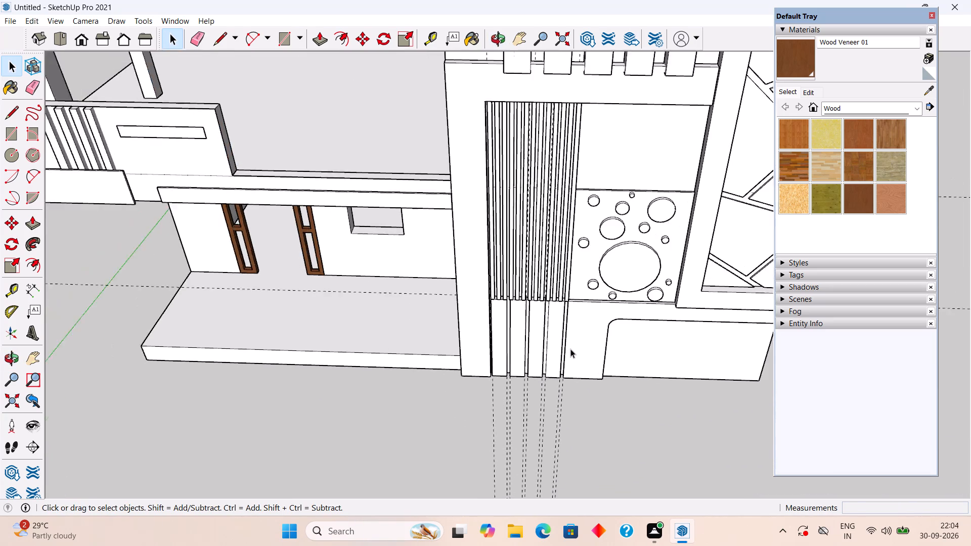
pyautogui.scroll(-1, 570, 349)
pyautogui.moveTo(622, 389); pyautogui.dragTo(671, 299, button='middle')
pyautogui.scroll(-6, 670, 310)
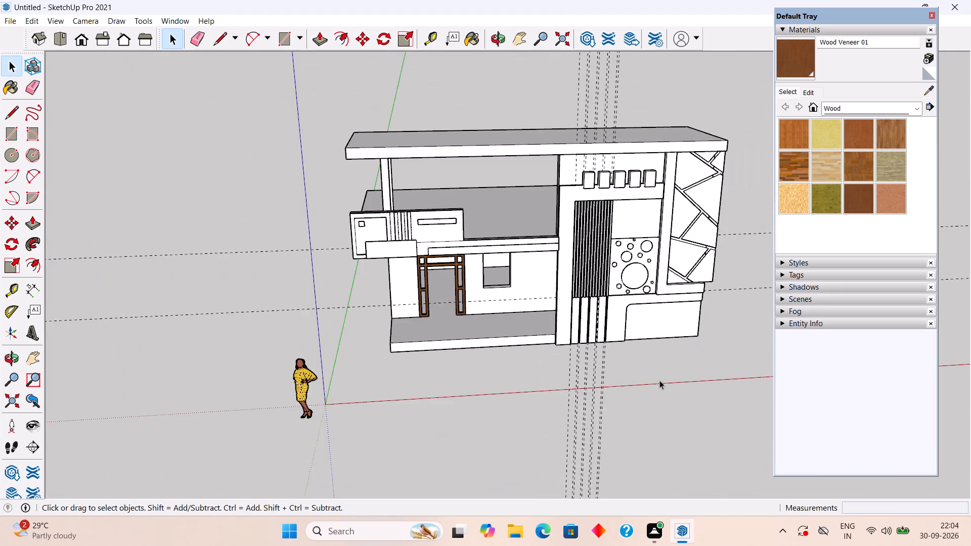
pyautogui.moveTo(660, 377); pyautogui.dragTo(612, 196, button='middle')
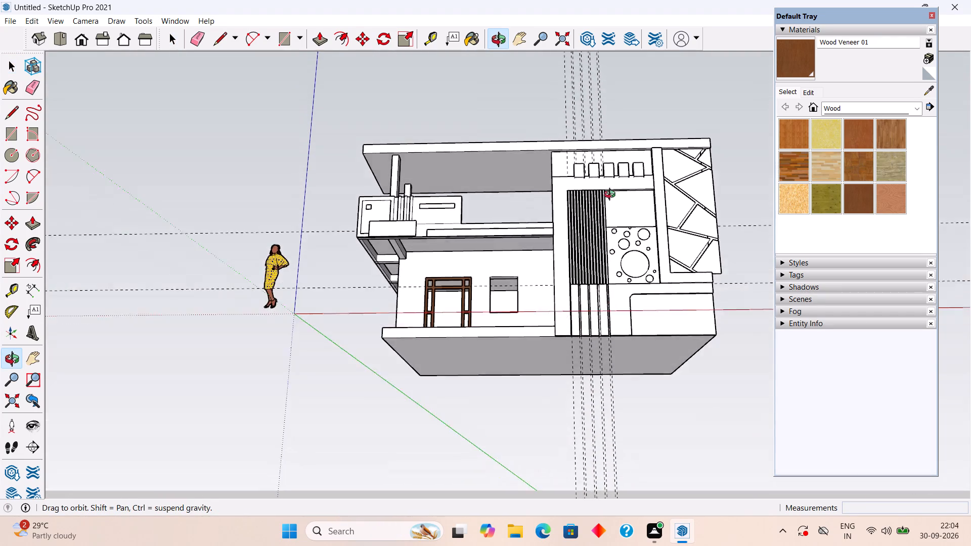
pyautogui.moveTo(612, 196); pyautogui.dragTo(608, 274, button='middle')
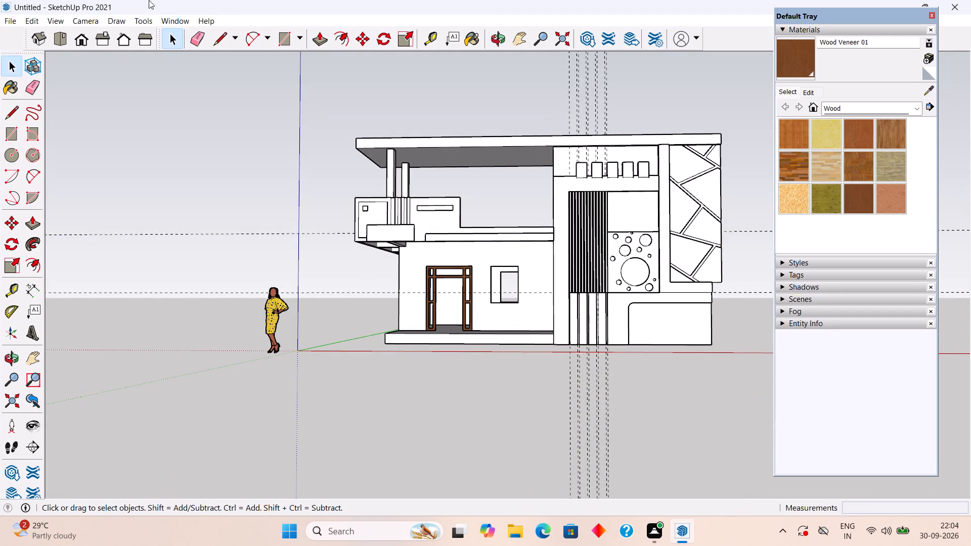
pyautogui.click(29, 21)
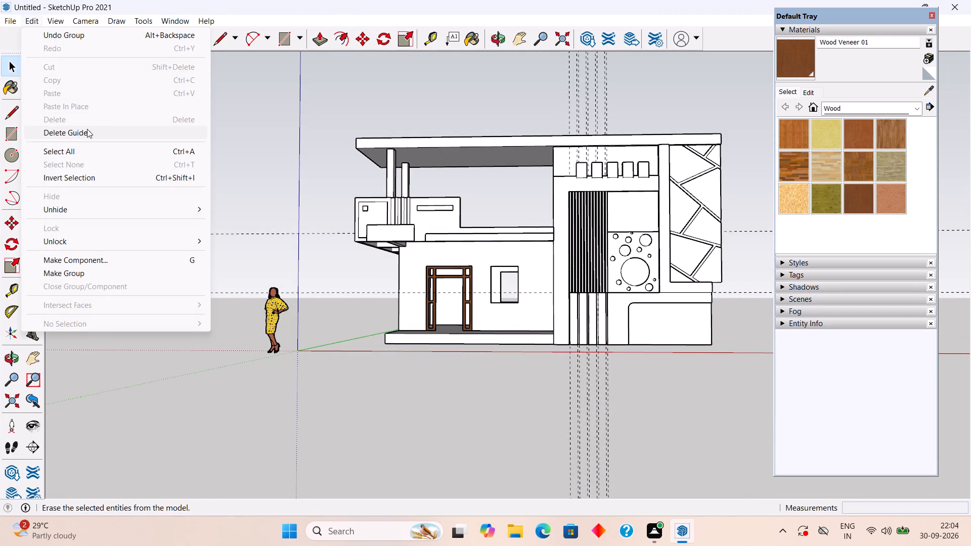
pyautogui.click(87, 129)
# Examine the whole house, especially the front facade with its slats and strips, from different angles and distances.
pyautogui.scroll(-4, 389, 226)
pyautogui.scroll(4, 611, 251)
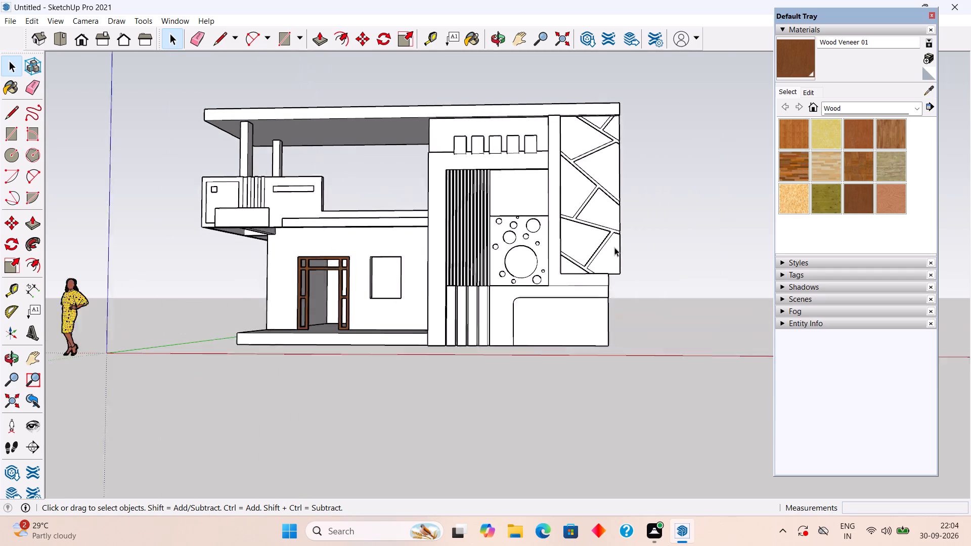
pyautogui.scroll(2, 614, 247)
pyautogui.moveTo(622, 240); pyautogui.dragTo(654, 359, button='middle')
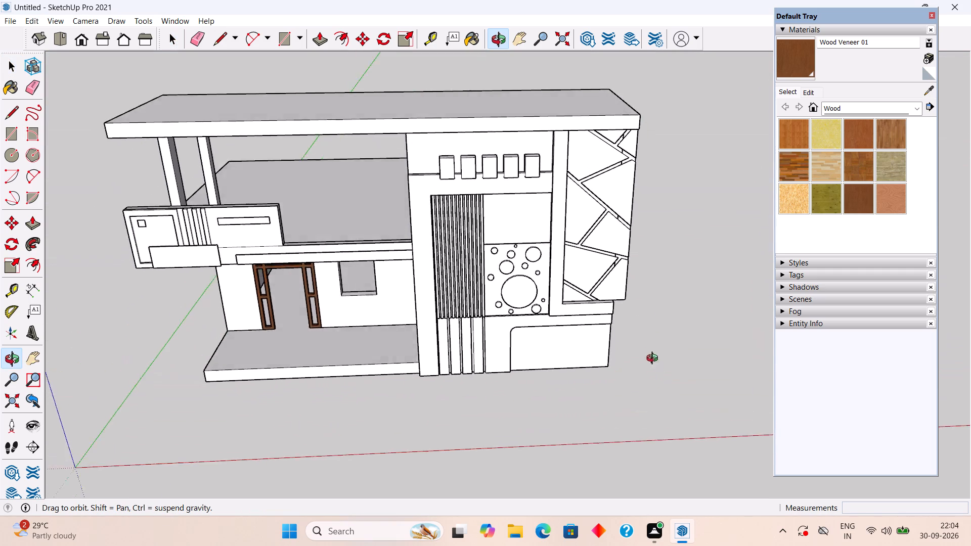
pyautogui.moveTo(654, 359); pyautogui.dragTo(172, 287, button='middle')
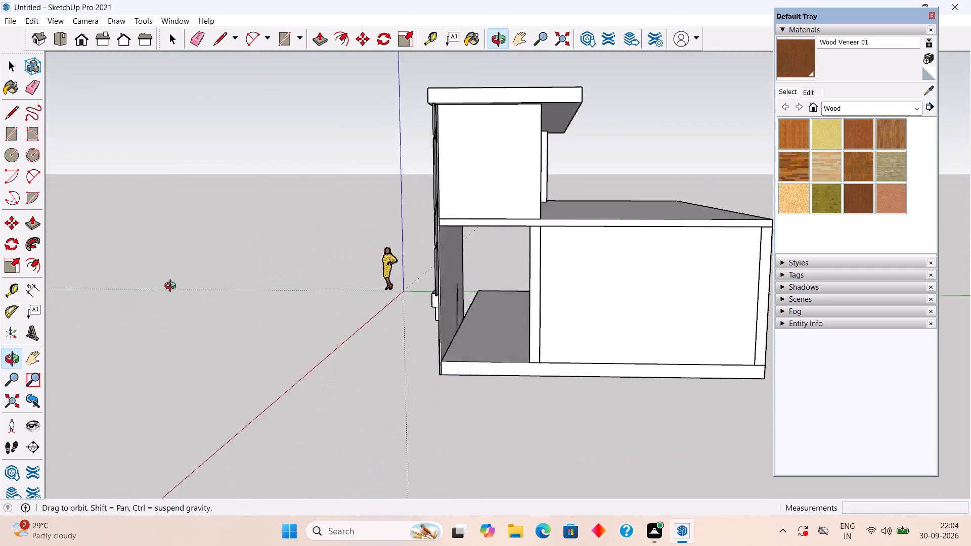
pyautogui.moveTo(172, 287); pyautogui.dragTo(675, 279, button='middle')
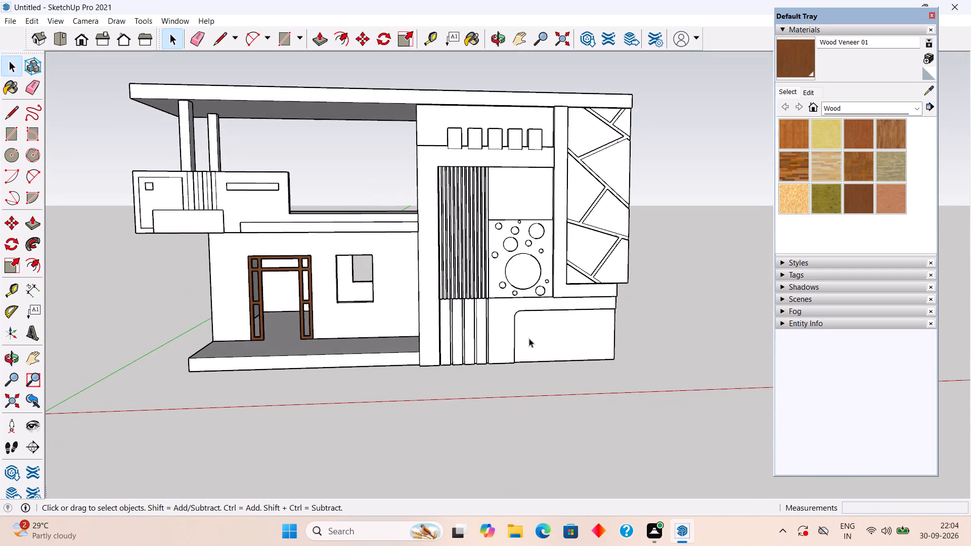
pyautogui.moveTo(459, 356); pyautogui.dragTo(499, 286, button='middle')
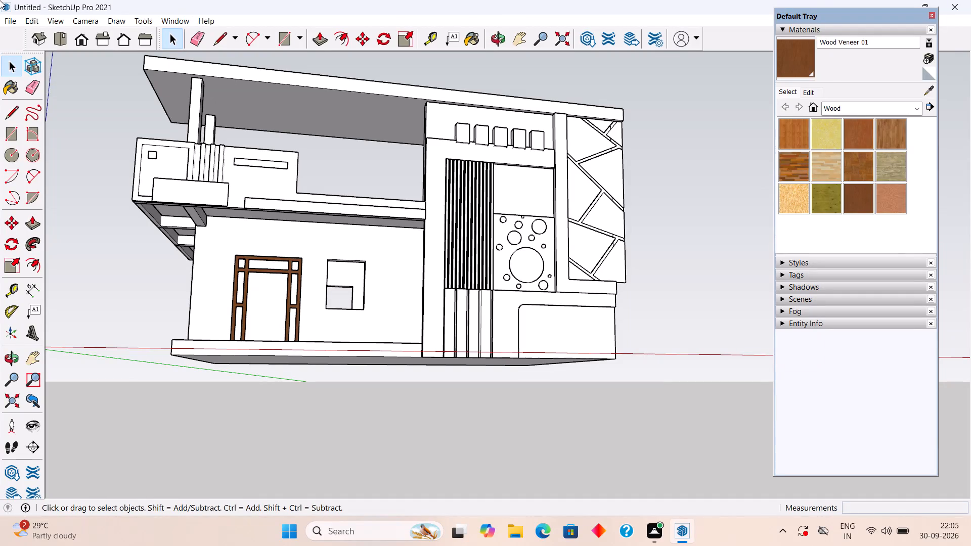
pyautogui.scroll(-6, 0, 7)
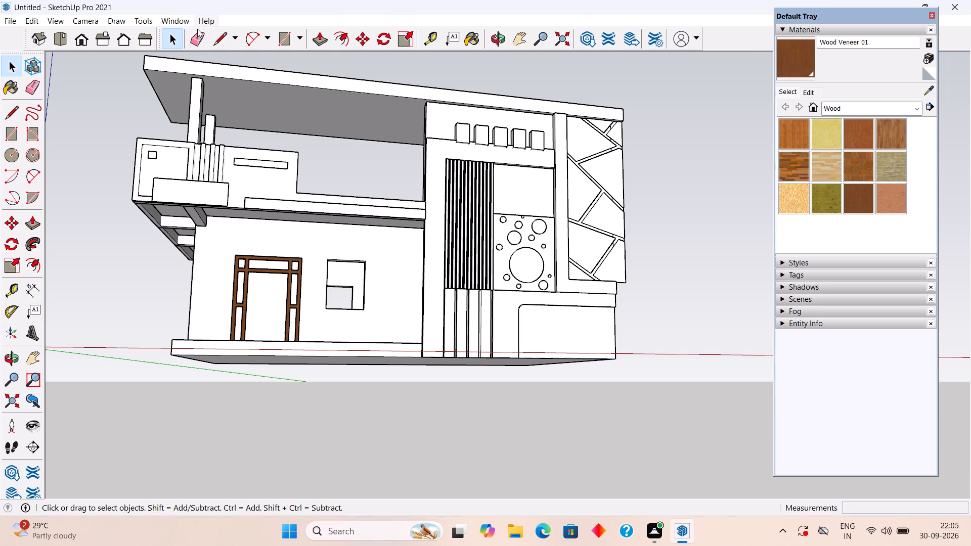
pyautogui.scroll(-3, 403, 247)
pyautogui.moveTo(348, 222); pyautogui.dragTo(352, 344, button='middle')
pyautogui.scroll(-2, 352, 344)
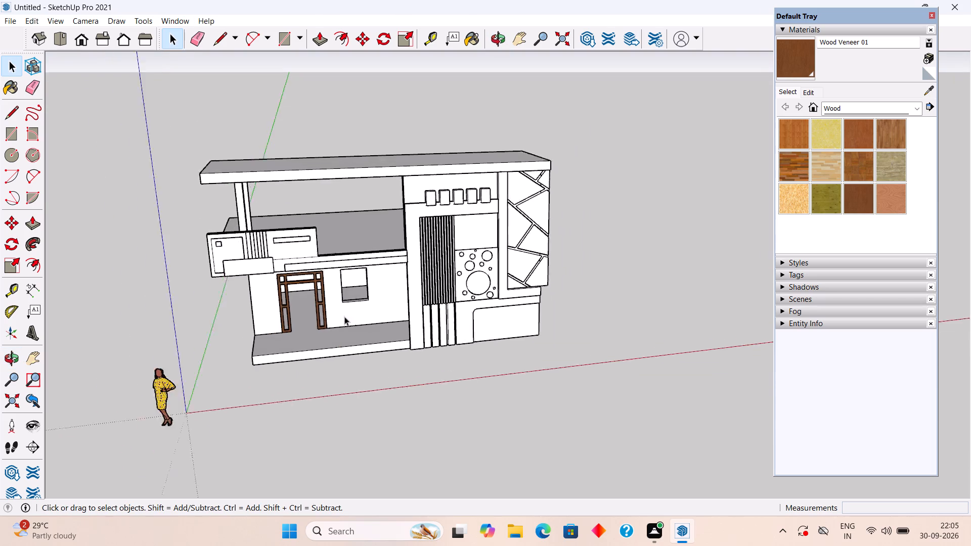
pyautogui.scroll(-1, 344, 316)
pyautogui.scroll(3, 351, 281)
pyautogui.moveTo(341, 274); pyautogui.dragTo(224, 214, button='middle')
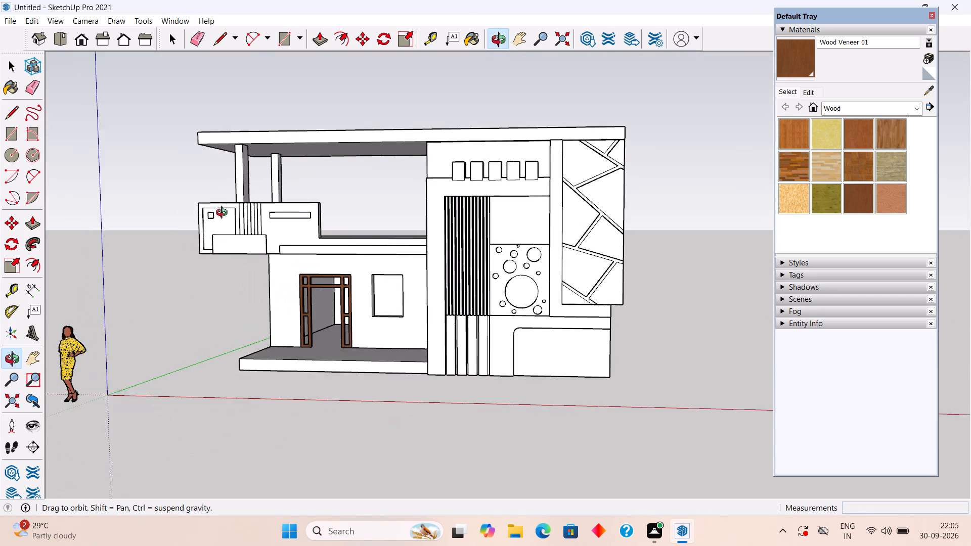
pyautogui.moveTo(224, 214); pyautogui.dragTo(267, 247, button='middle')
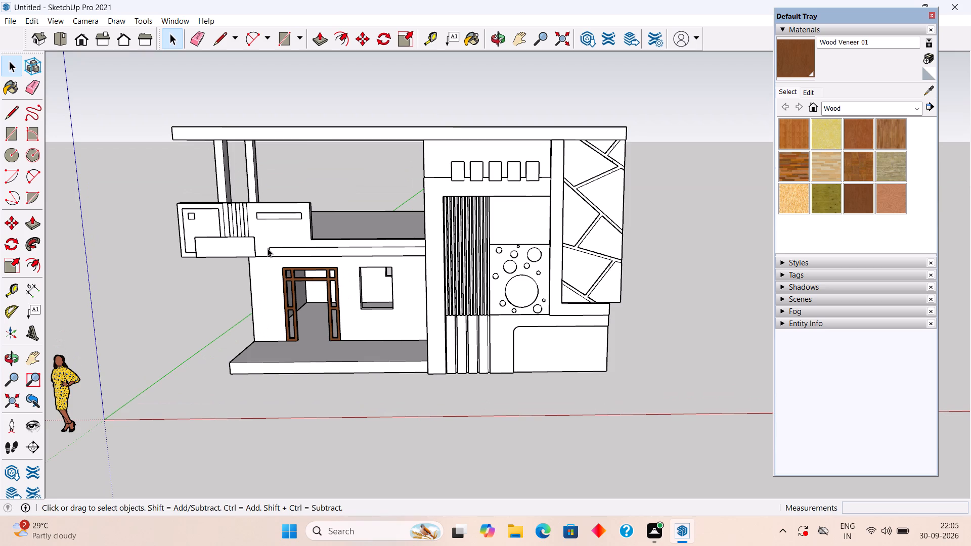
pyautogui.moveTo(315, 223); pyautogui.dragTo(281, 248, button='middle')
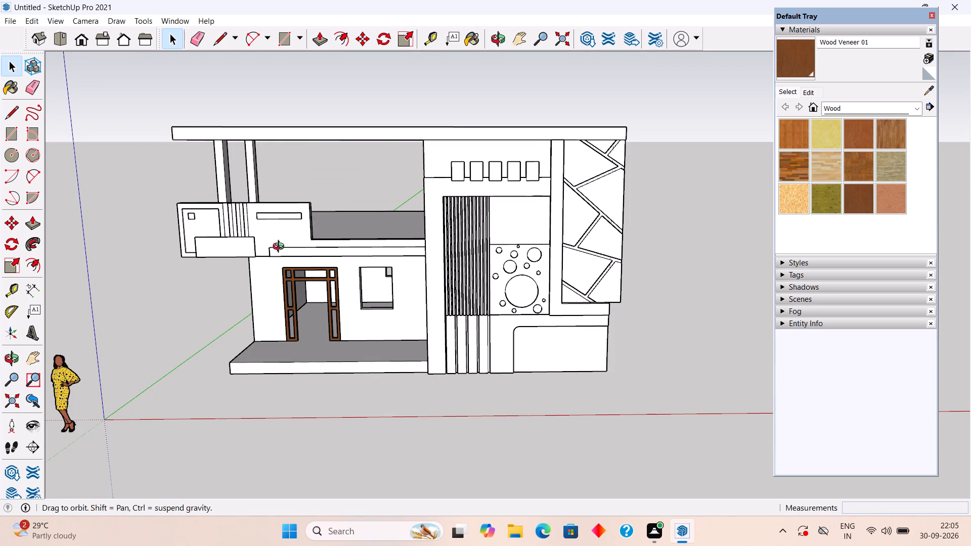
pyautogui.moveTo(281, 248); pyautogui.dragTo(272, 253, button='middle')
pyautogui.moveTo(320, 239); pyautogui.dragTo(238, 274, button='middle')
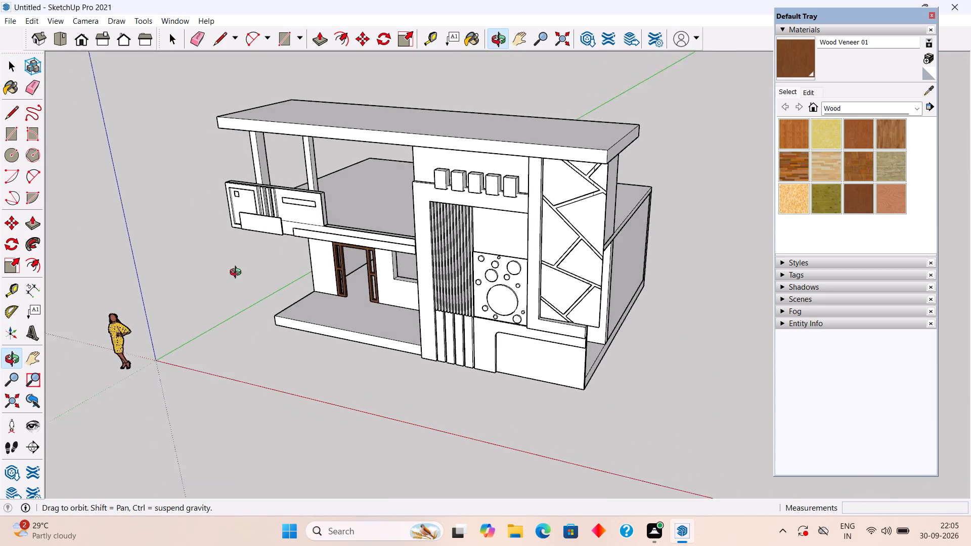
pyautogui.moveTo(238, 274); pyautogui.dragTo(356, 220, button='middle')
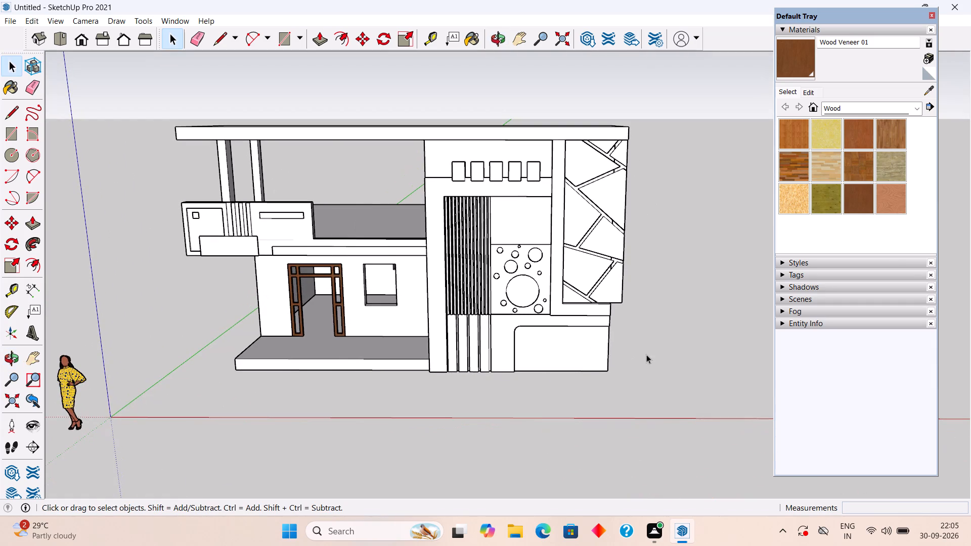
pyautogui.scroll(5, 532, 269)
pyautogui.scroll(-4, 532, 257)
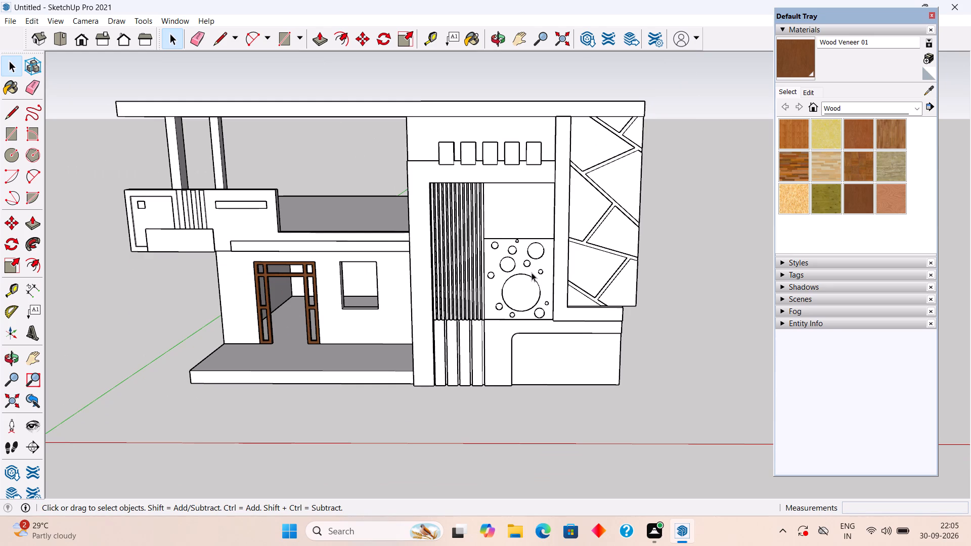
pyautogui.scroll(-4, 532, 272)
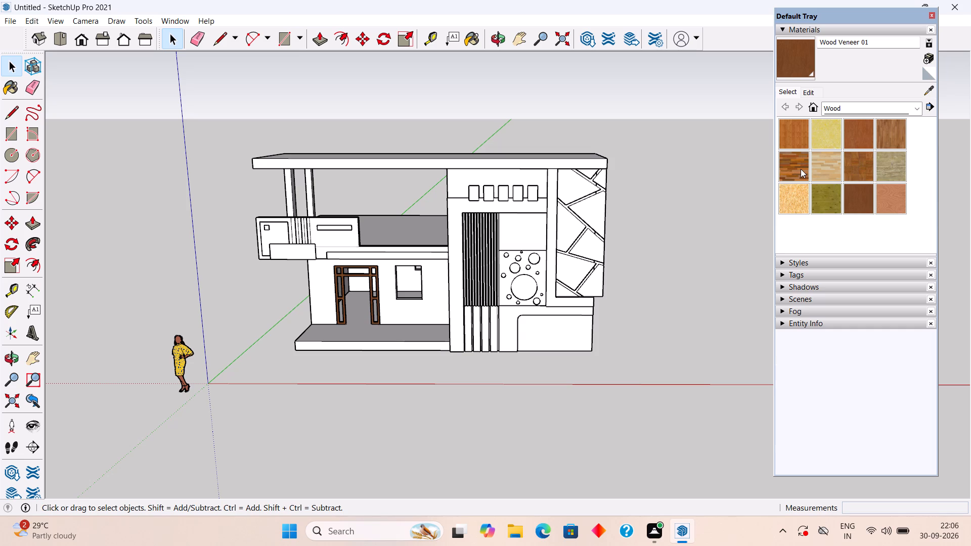
pyautogui.moveTo(768, 165); pyautogui.dragTo(761, 183, button='middle')
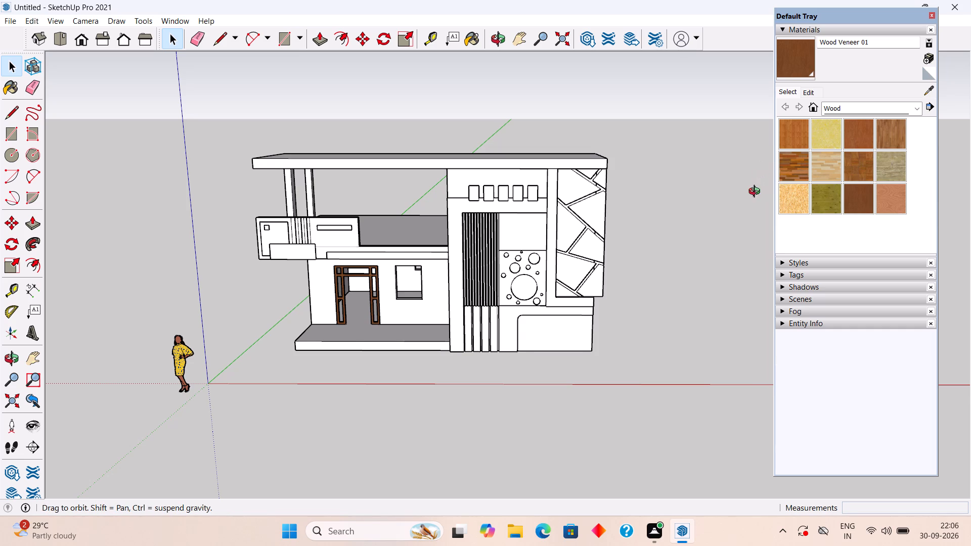
# Place a guide 9" inward from the floor slab's outer edge in the open side bay behind the front facade.
pyautogui.moveTo(639, 300); pyautogui.dragTo(614, 225, button='middle')
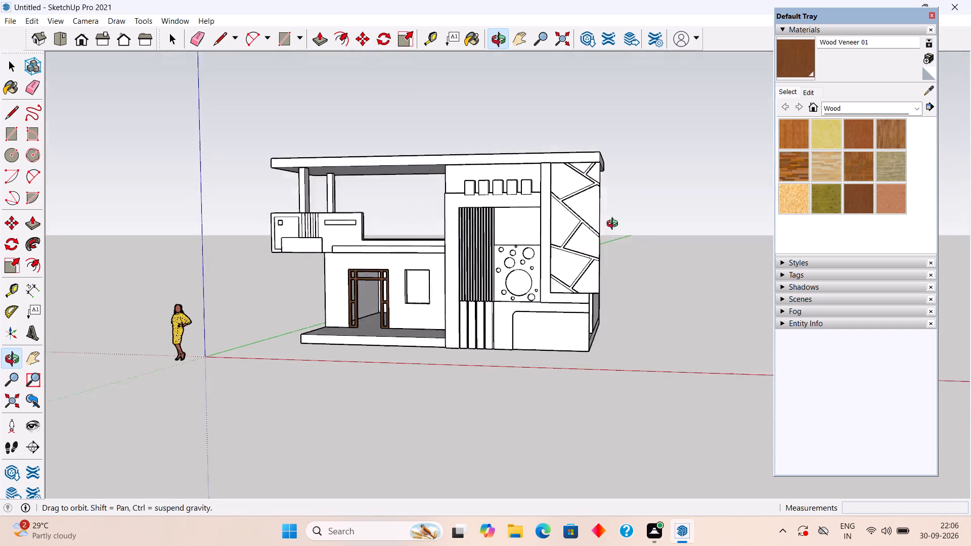
pyautogui.moveTo(614, 225); pyautogui.dragTo(328, 318, button='middle')
pyautogui.moveTo(673, 275); pyautogui.dragTo(473, 203, button='middle')
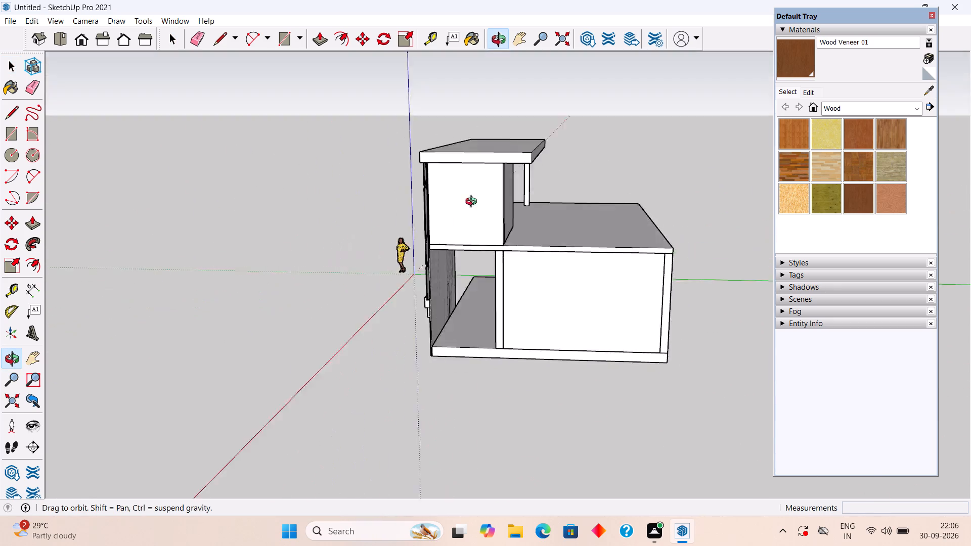
pyautogui.moveTo(473, 203); pyautogui.dragTo(458, 170, button='middle')
pyautogui.scroll(7, 444, 239)
pyautogui.middleClick(427, 264)
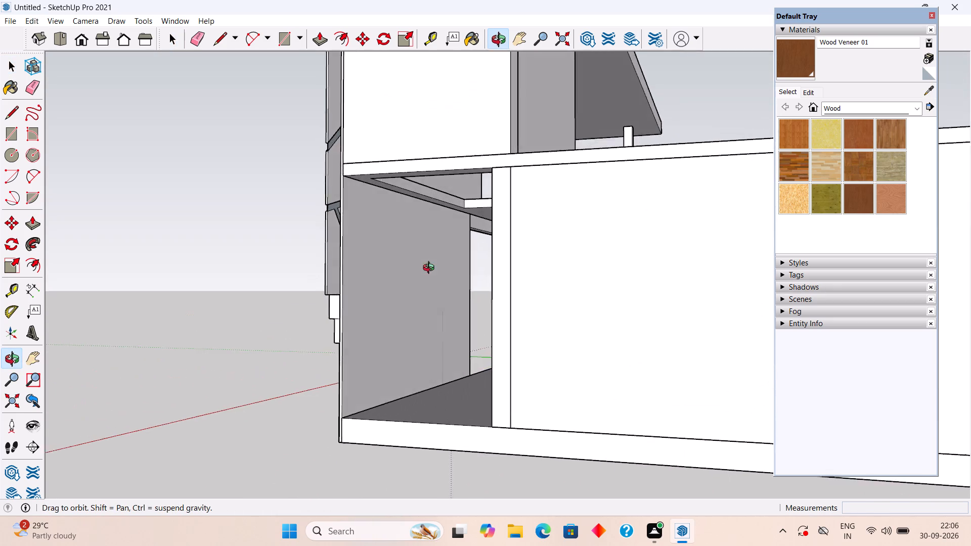
pyautogui.scroll(4, 387, 445)
pyautogui.middleClick(387, 445)
pyautogui.moveTo(392, 398); pyautogui.dragTo(386, 490, button='middle')
pyautogui.scroll(-4, 414, 391)
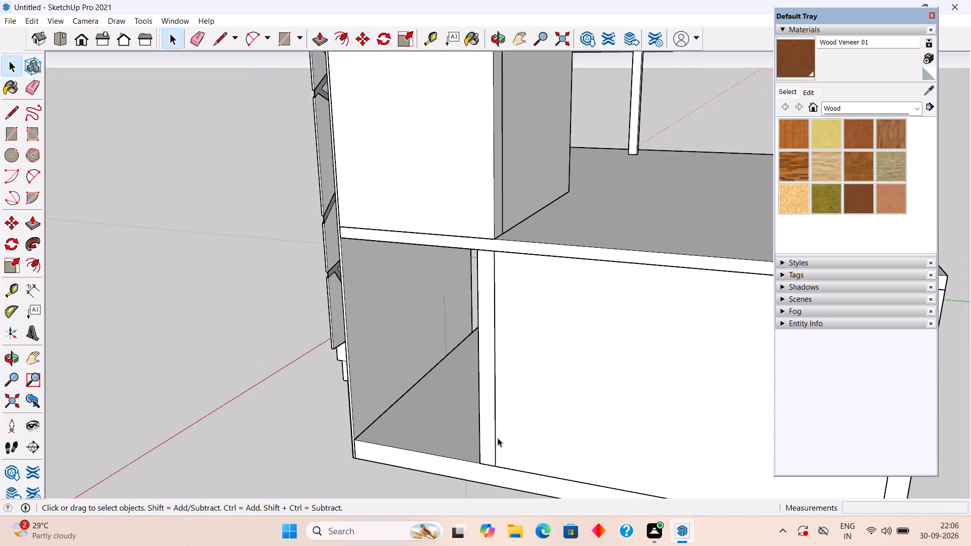
pyautogui.press('t')
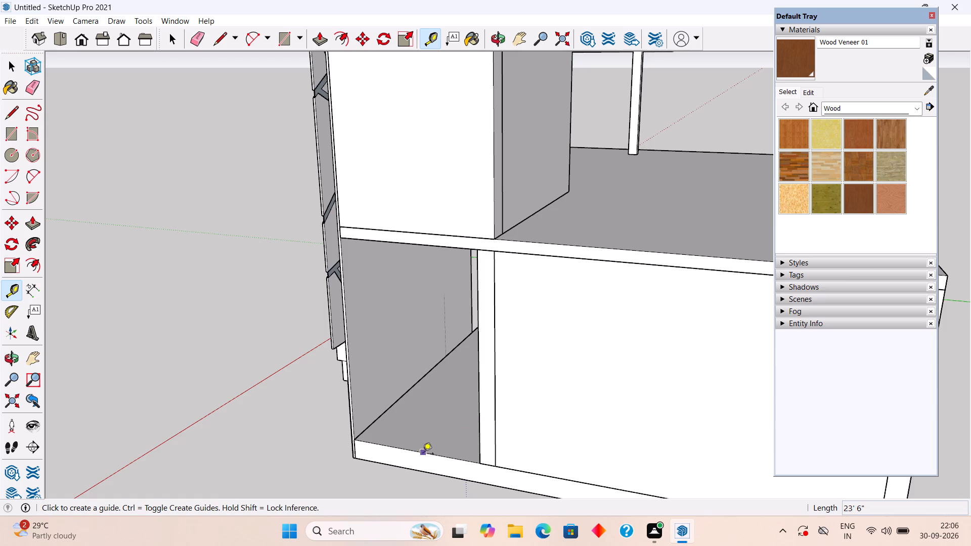
pyautogui.click(423, 454)
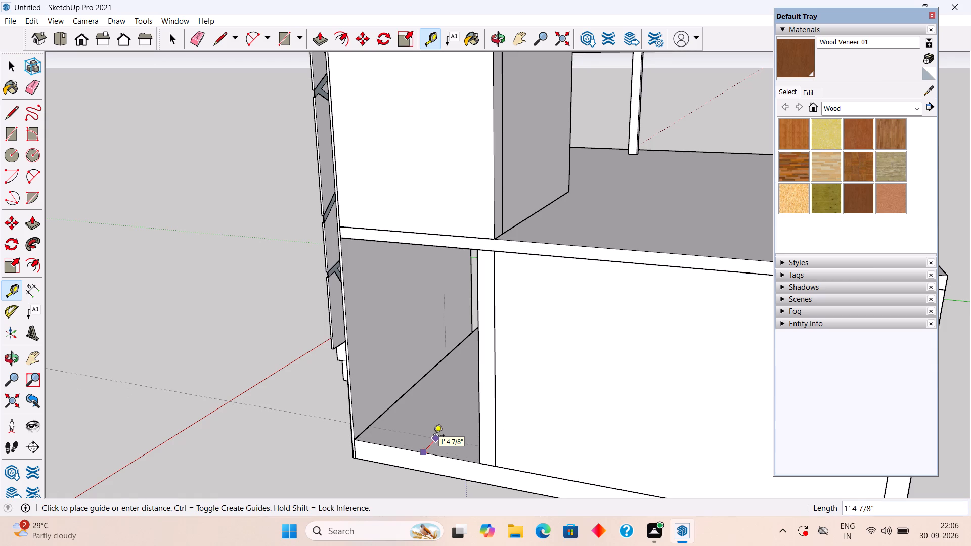
pyautogui.press('9')
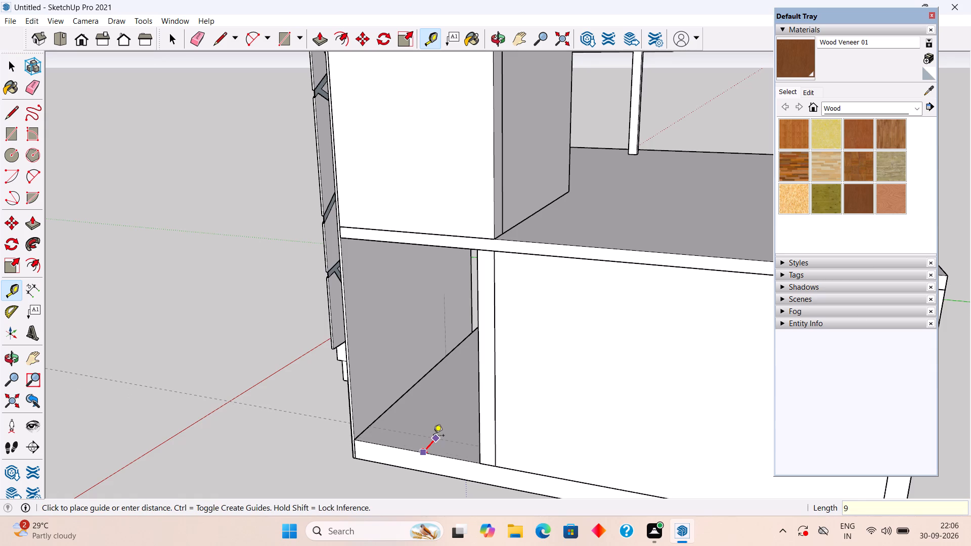
pyautogui.hotkey('shift', '"')
pyautogui.press('Return')
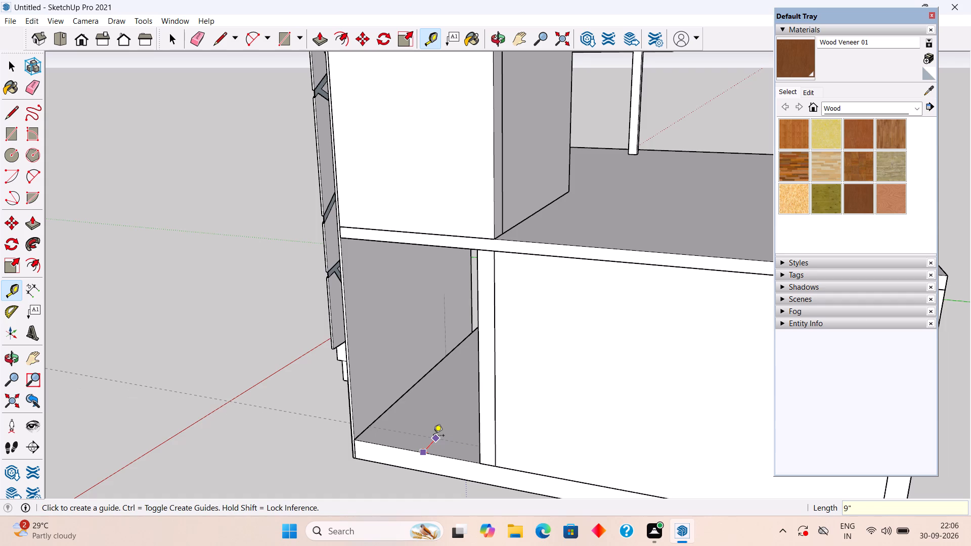
# Draw a 9" by 6' 6" rectangle on the floor between the guide and the slab's outer edge in the side bay.
pyautogui.press('r')
pyautogui.scroll(5, 410, 444)
pyautogui.scroll(5, 337, 448)
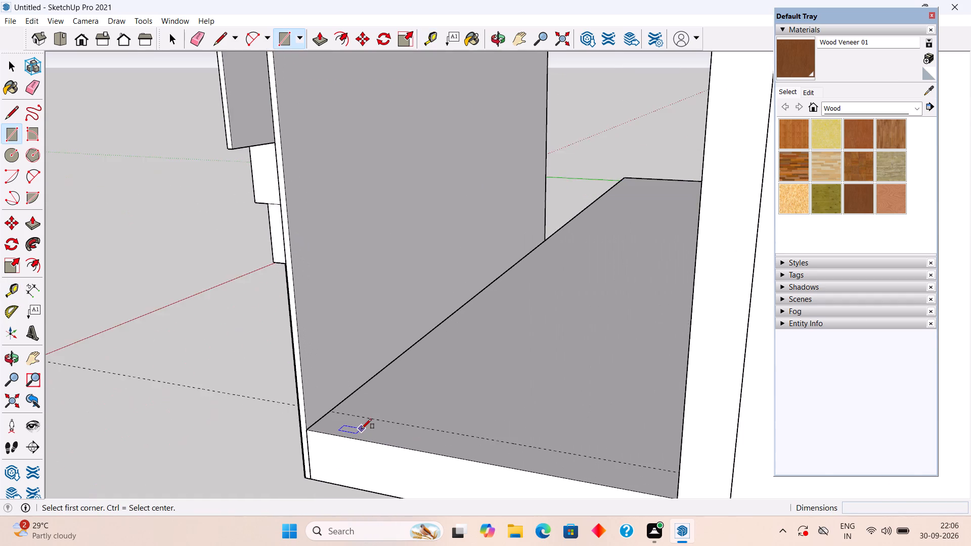
pyautogui.scroll(3, 362, 429)
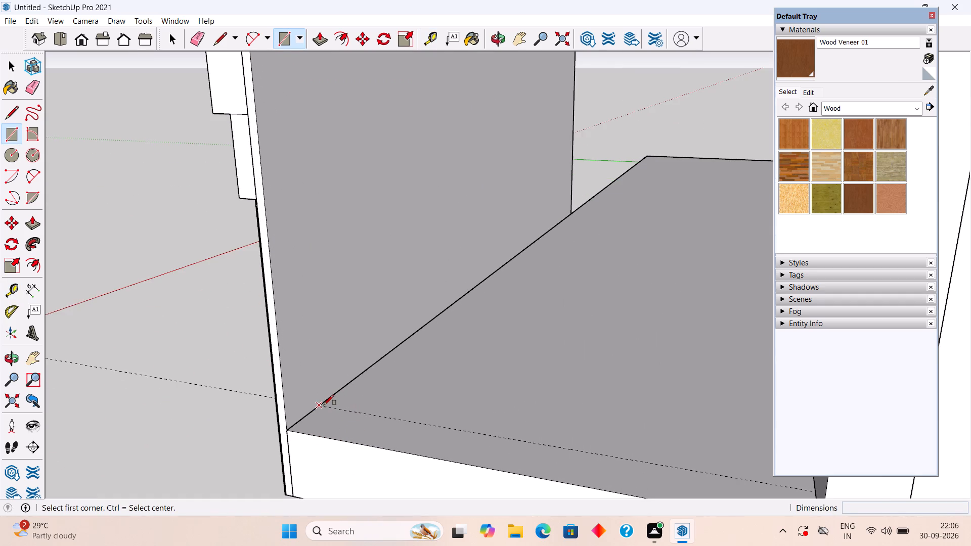
pyautogui.click(324, 405)
pyautogui.scroll(-10, 470, 459)
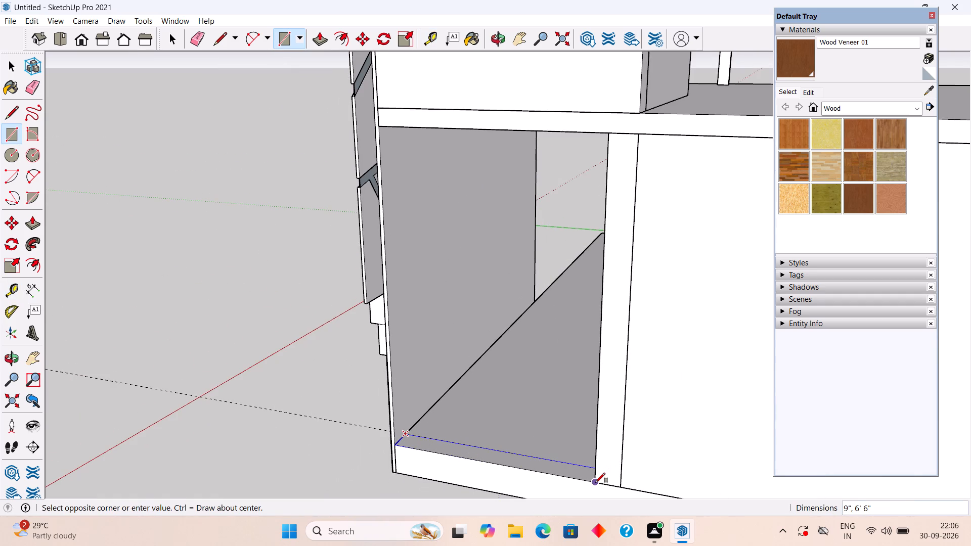
pyautogui.click(595, 483)
pyautogui.press('space')
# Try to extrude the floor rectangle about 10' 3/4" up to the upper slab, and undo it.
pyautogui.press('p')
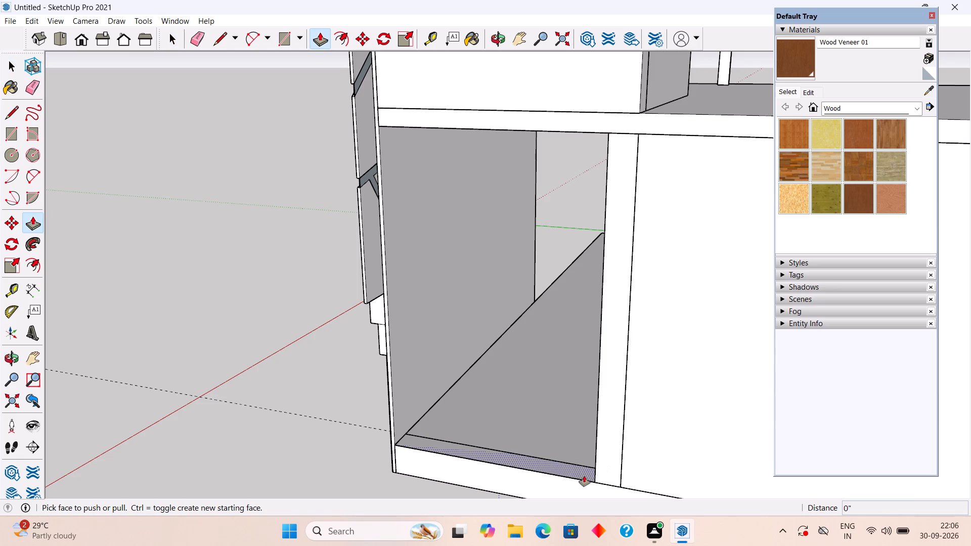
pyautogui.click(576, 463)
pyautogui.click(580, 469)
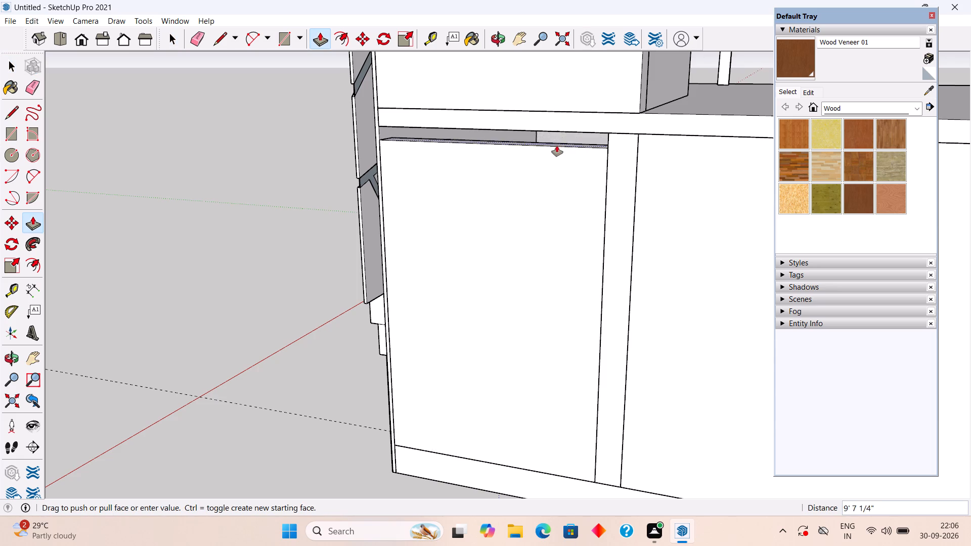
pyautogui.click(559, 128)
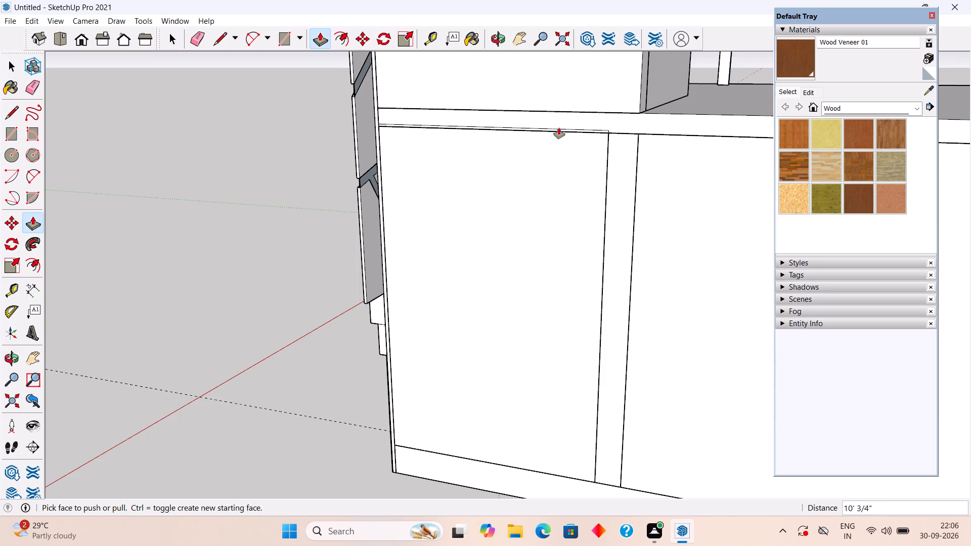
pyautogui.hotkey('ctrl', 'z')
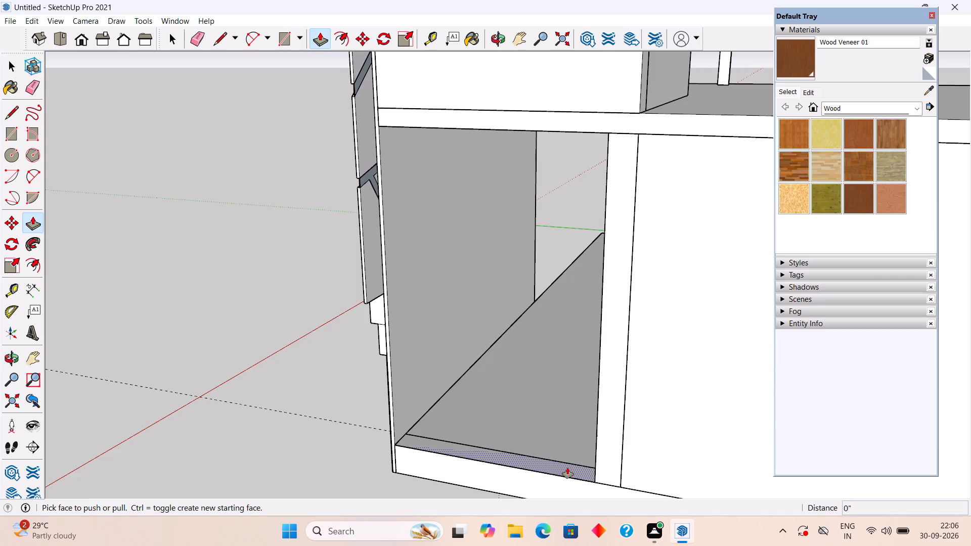
# Extrude the floor rectangle 10' up to the underside of the upper slab to close the side bay.
pyautogui.click(567, 468)
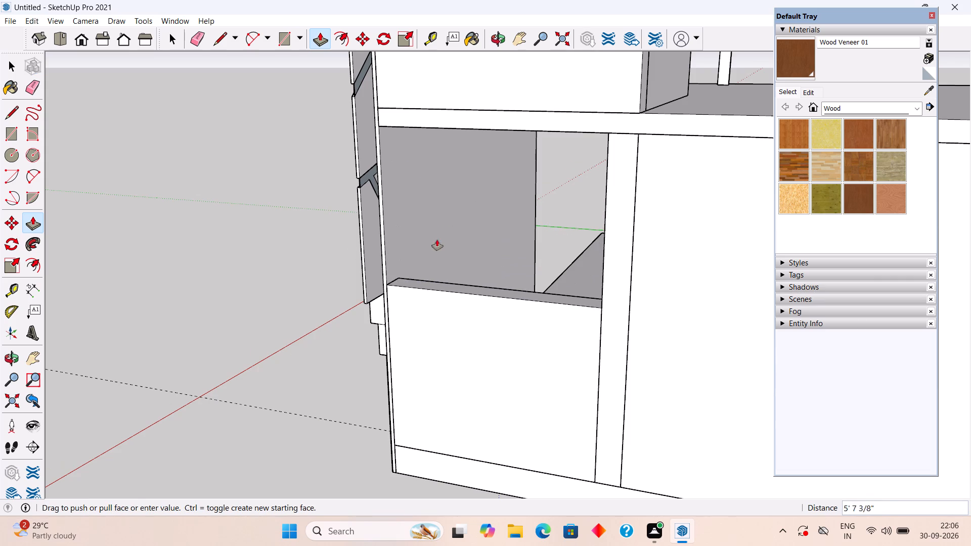
pyautogui.click(615, 133)
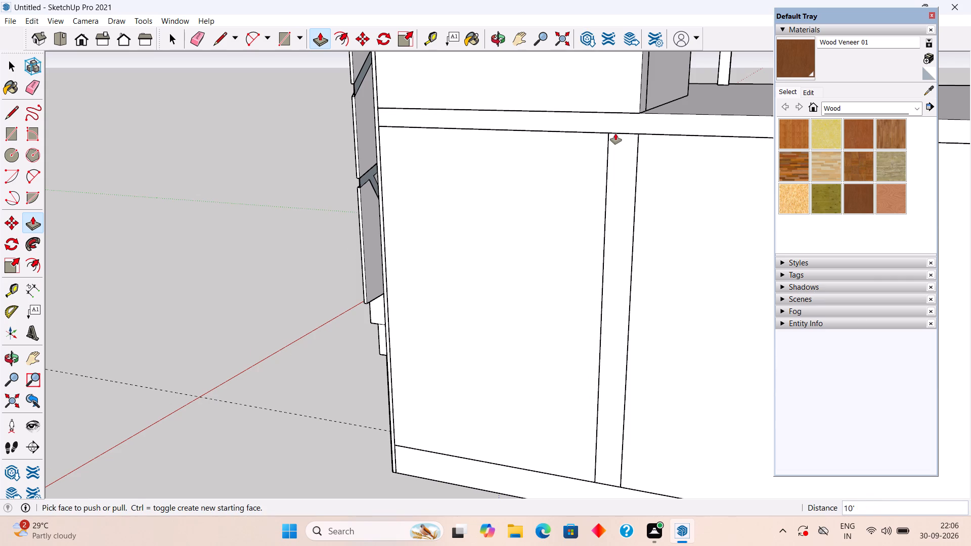
pyautogui.press('space')
# Select the whole new side wall with its connected faces and edges, make it a group, and clear the selection.
pyautogui.tripleClick(537, 259)
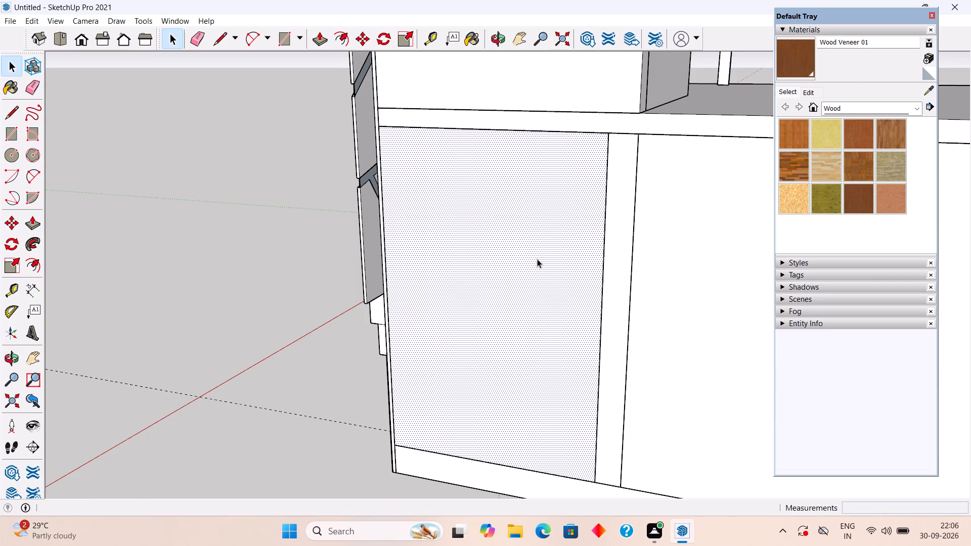
pyautogui.rightClick(537, 259)
pyautogui.click(584, 362)
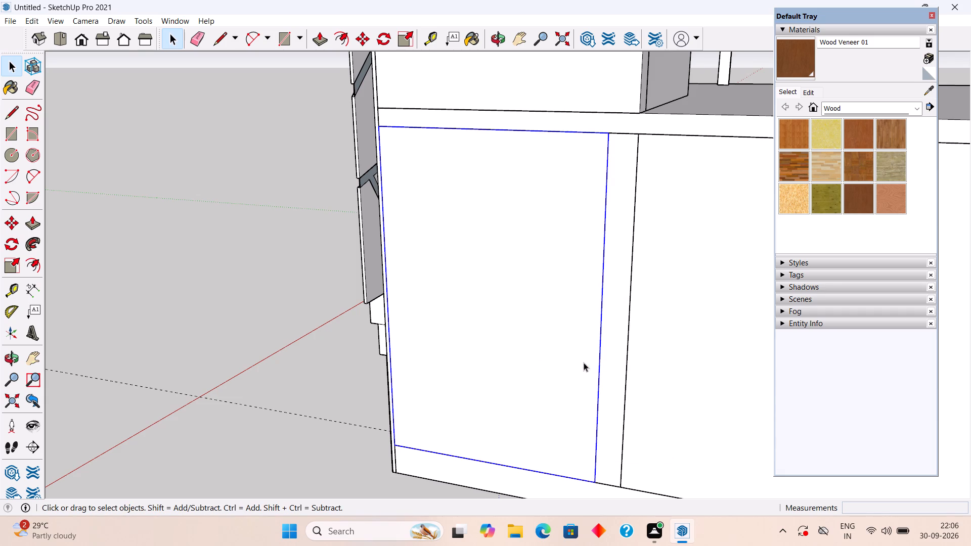
pyautogui.scroll(-6, 584, 362)
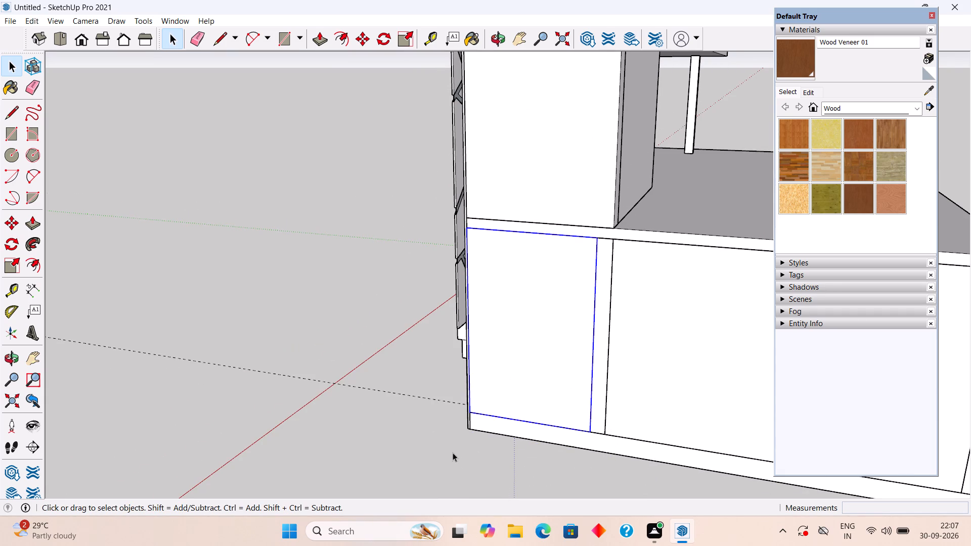
pyautogui.click(456, 464)
# Place a guide 4" inside the open terrace slab's side edge, on the side of the upper room.
pyautogui.scroll(-6, 456, 464)
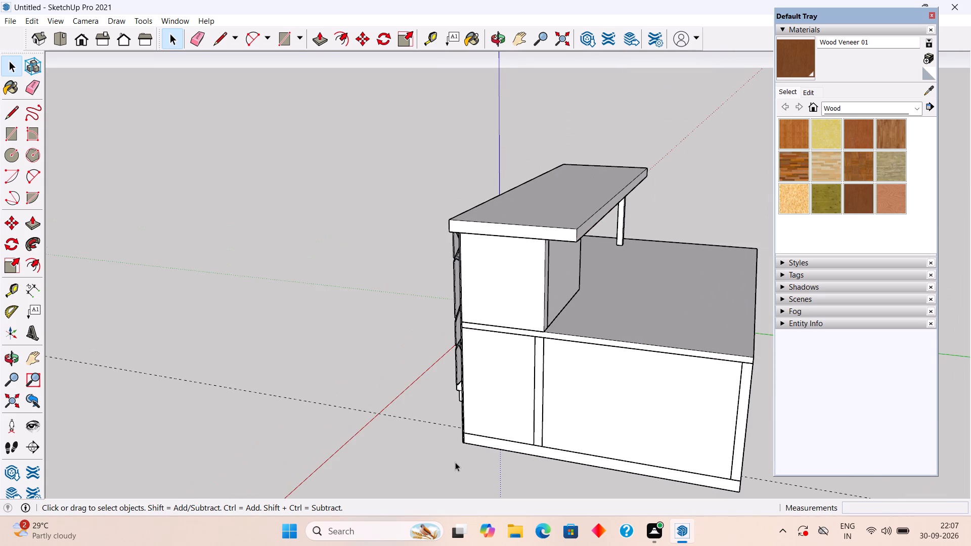
pyautogui.scroll(2, 457, 461)
pyautogui.scroll(-10, 519, 389)
pyautogui.moveTo(530, 379); pyautogui.dragTo(674, 368, button='middle')
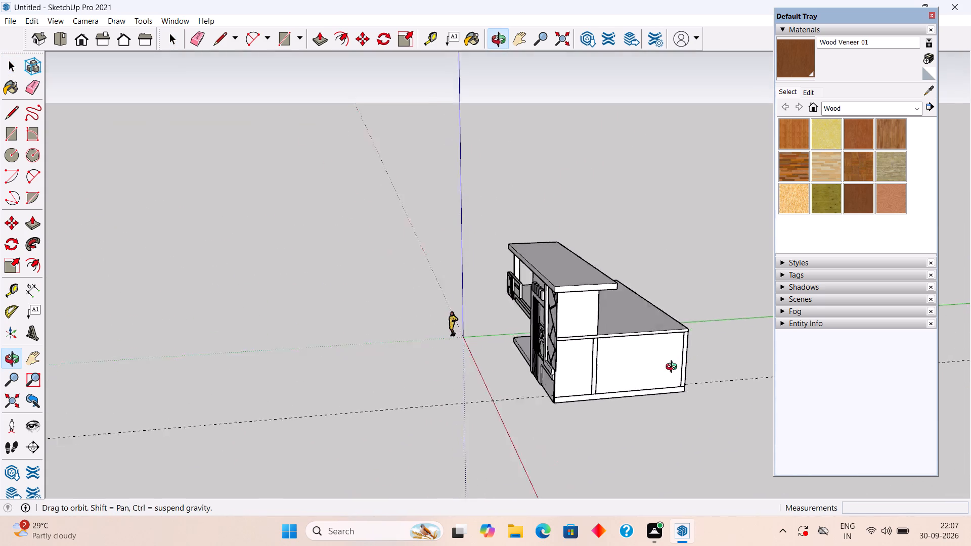
pyautogui.moveTo(674, 368); pyautogui.dragTo(239, 386, button='middle')
pyautogui.moveTo(447, 349); pyautogui.dragTo(422, 364, button='middle')
pyautogui.scroll(6, 421, 364)
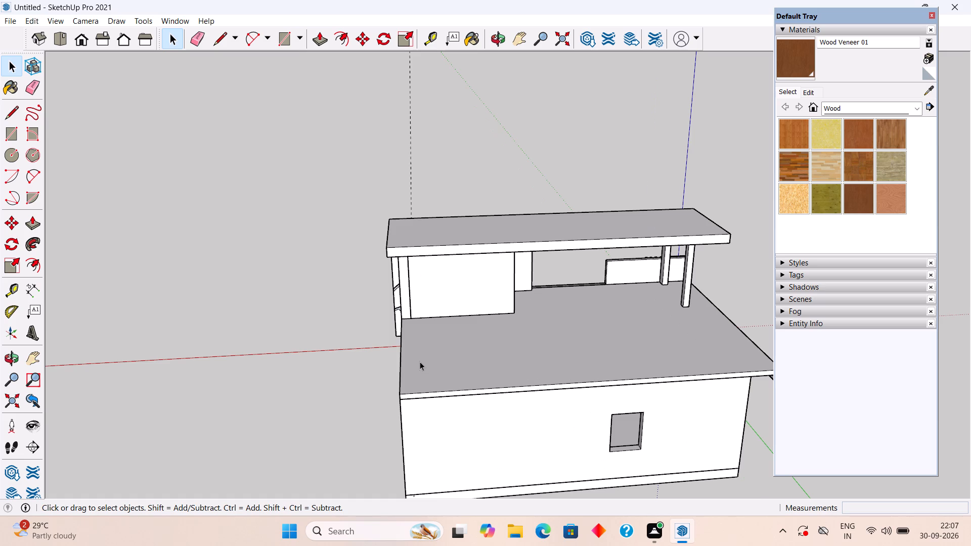
pyautogui.press('t')
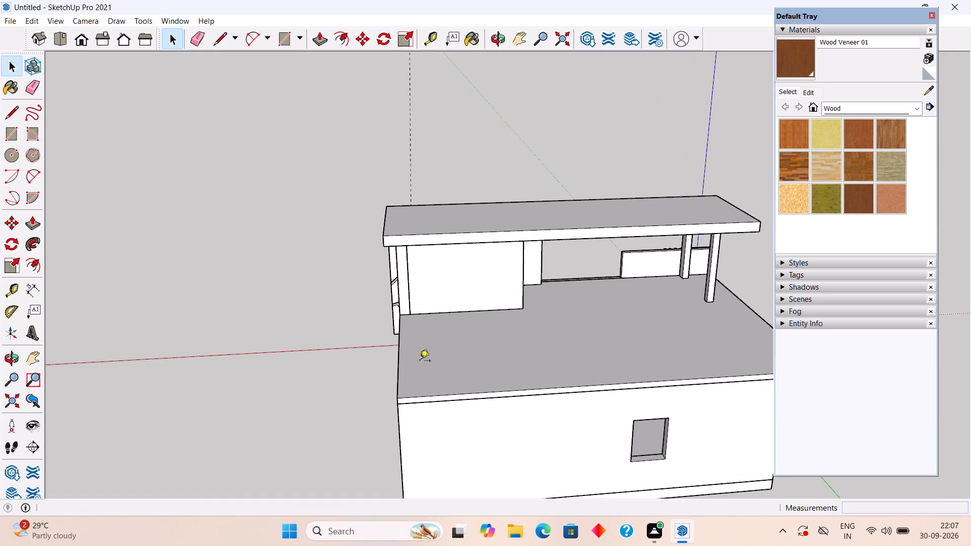
pyautogui.click(400, 369)
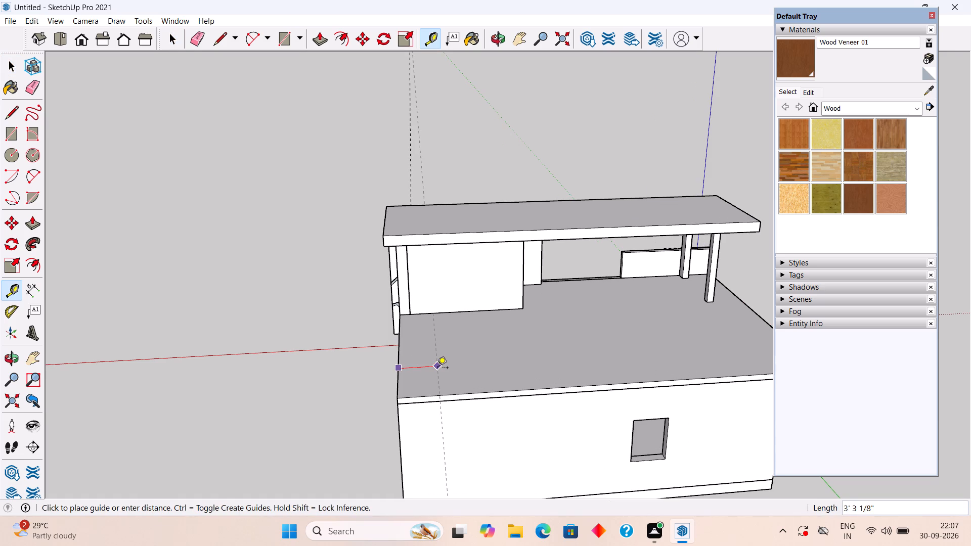
pyautogui.write('4"')
pyautogui.press('Return')
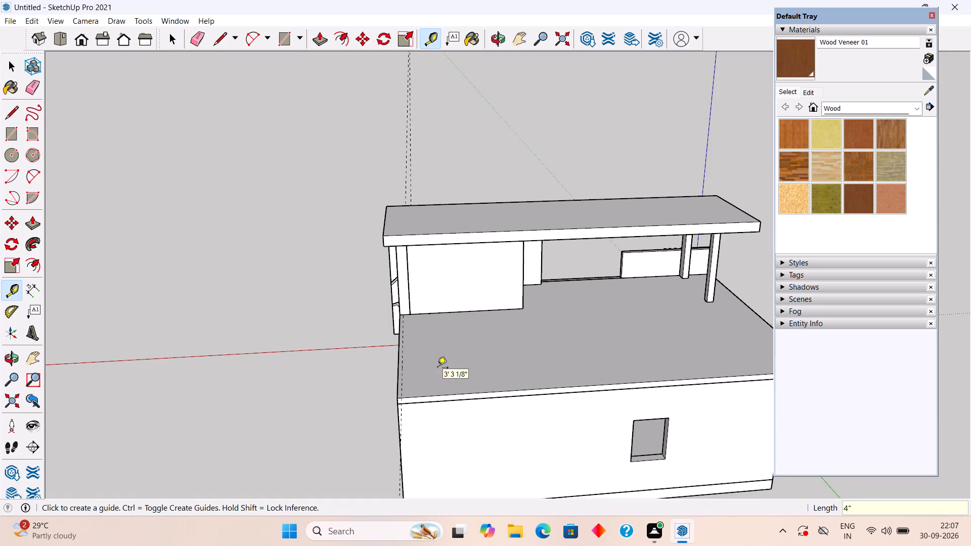
# Place a guide 4" inside the terrace slab's rear edge, above the wall with the small window.
pyautogui.click(445, 396)
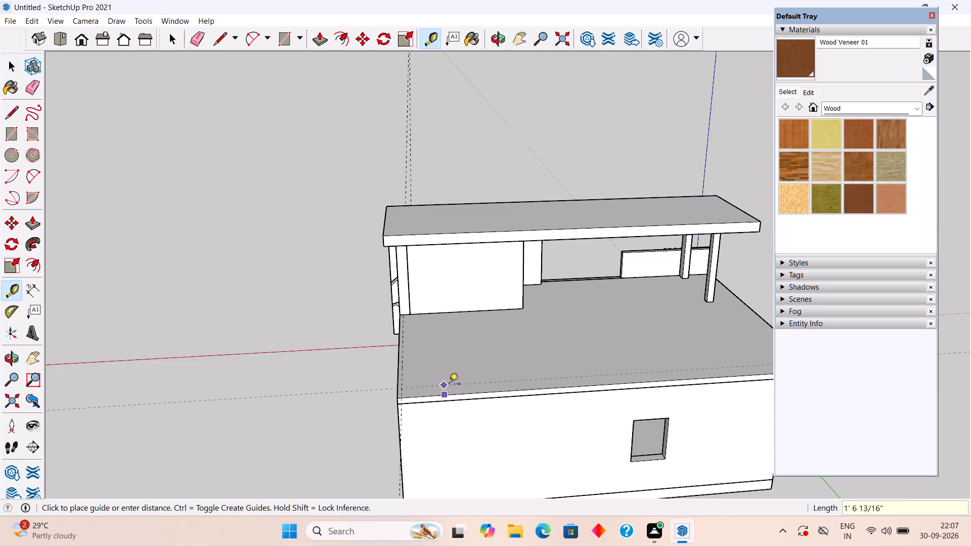
pyautogui.write('4"')
pyautogui.press('Return')
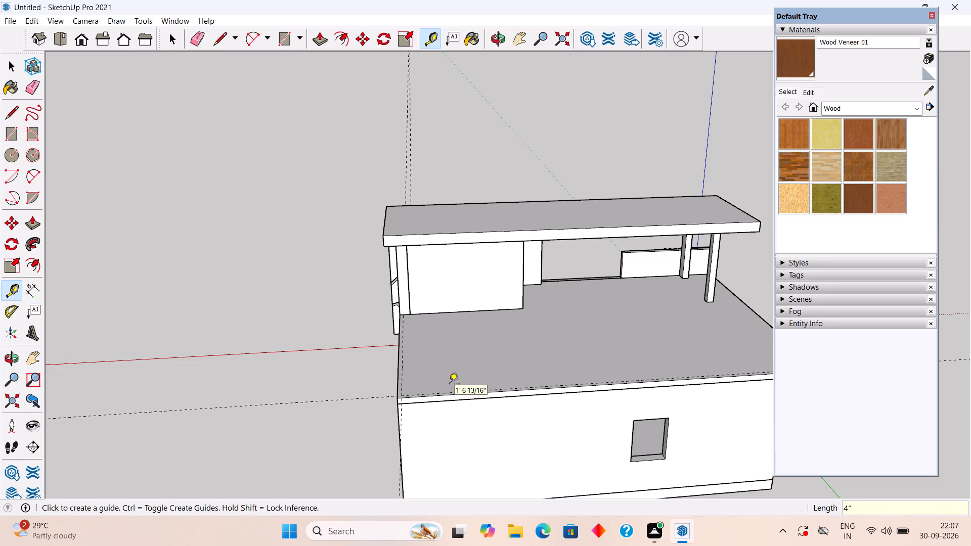
# Place a guide 4" inside the terrace slab's opposite side edge, next to the two roof posts.
pyautogui.scroll(-6, 443, 373)
pyautogui.scroll(9, 687, 318)
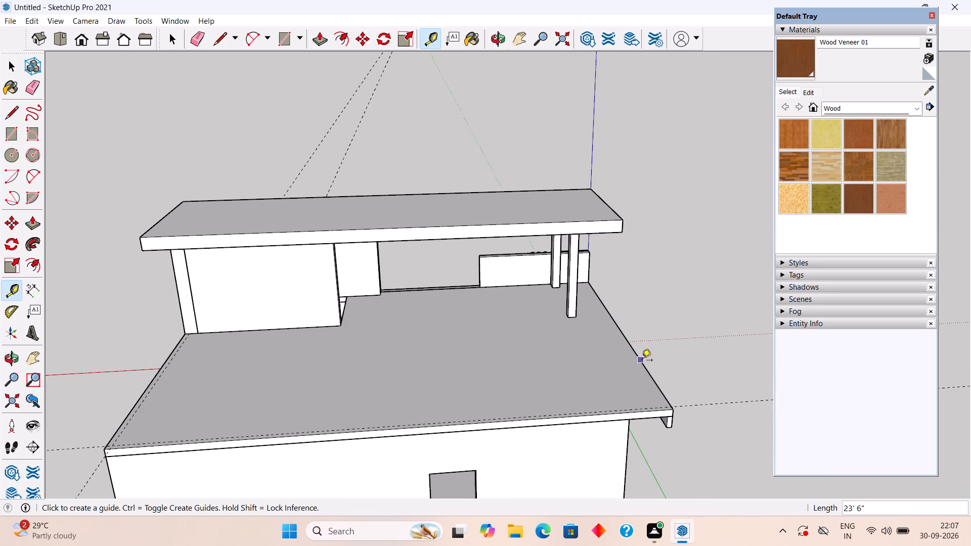
pyautogui.click(642, 363)
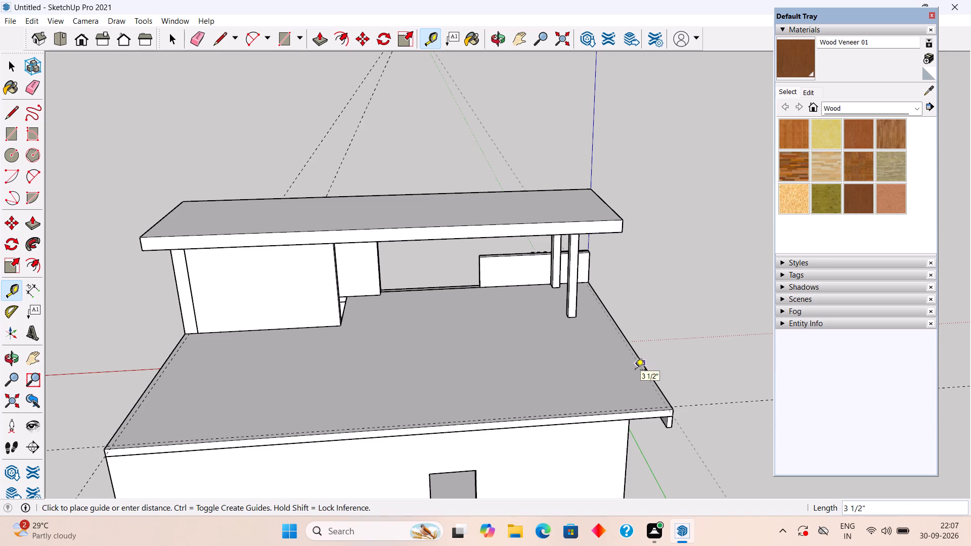
pyautogui.write('4"')
pyautogui.press('Return')
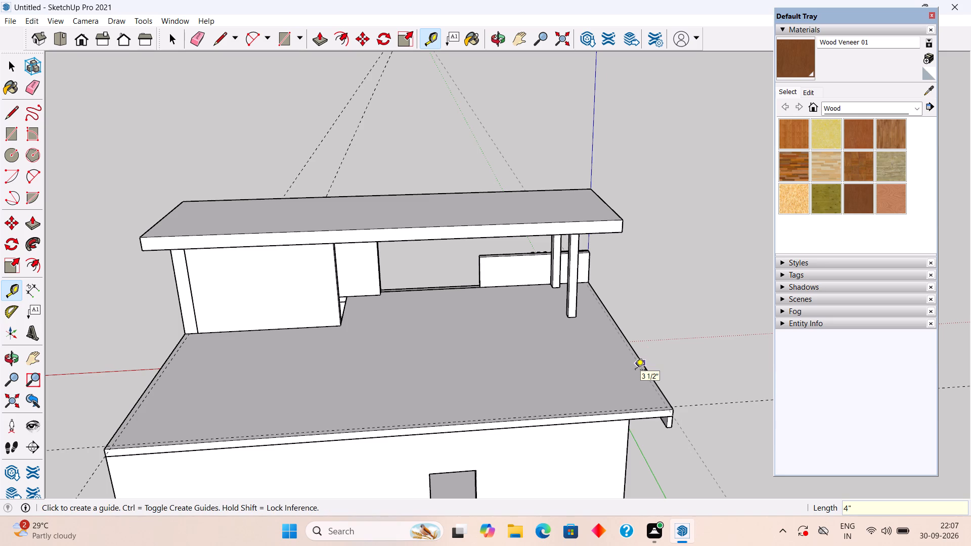
pyautogui.press('space')
# Draw a 4" by 23' 6" rectangle along the terrace slab's side edge beside the two roof posts, between the edge and its guide.
pyautogui.scroll(4, 638, 338)
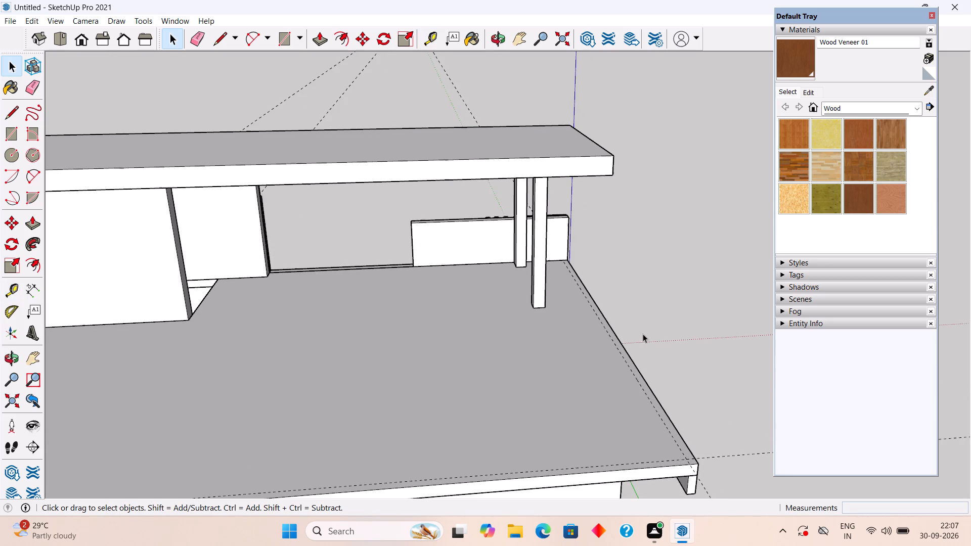
pyautogui.moveTo(642, 334); pyautogui.dragTo(325, 478, button='middle')
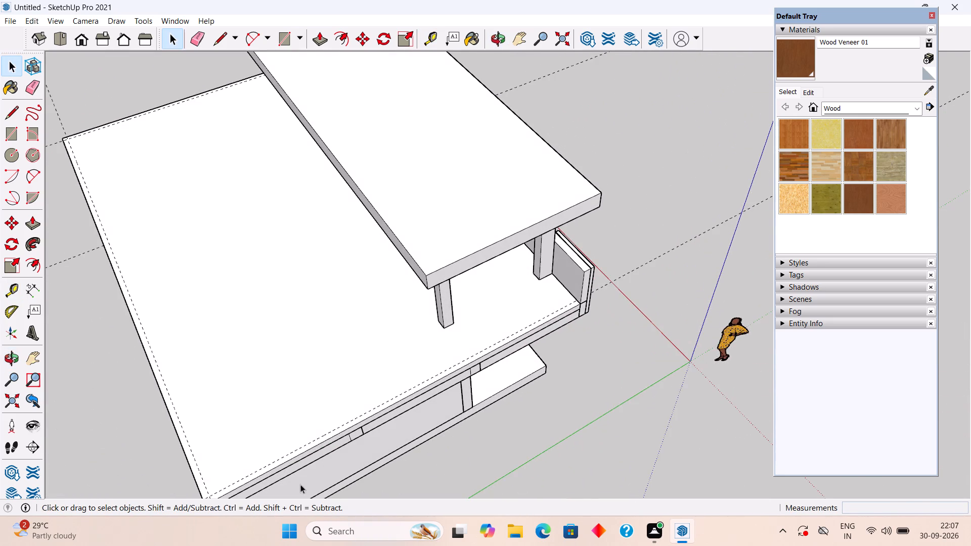
pyautogui.scroll(4, 621, 307)
pyautogui.scroll(7, 554, 315)
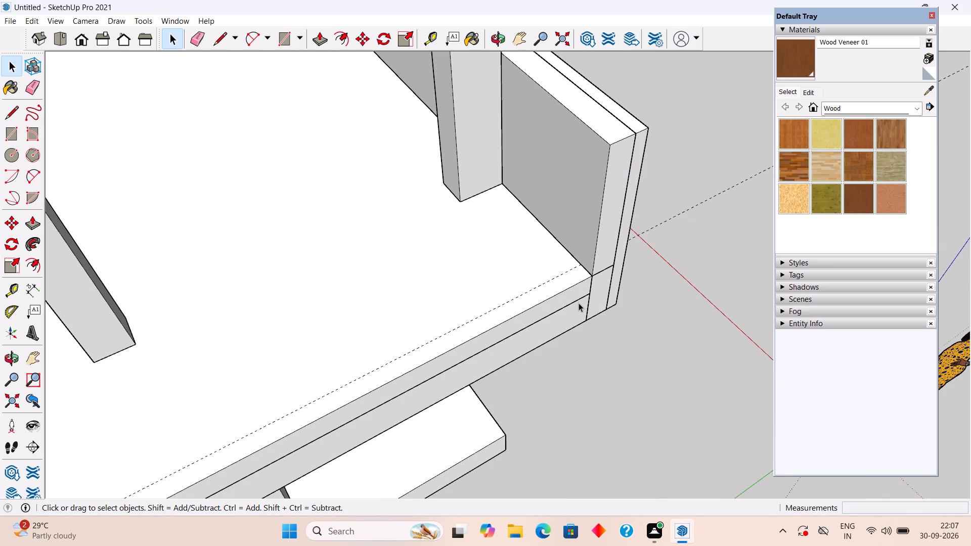
pyautogui.press('r')
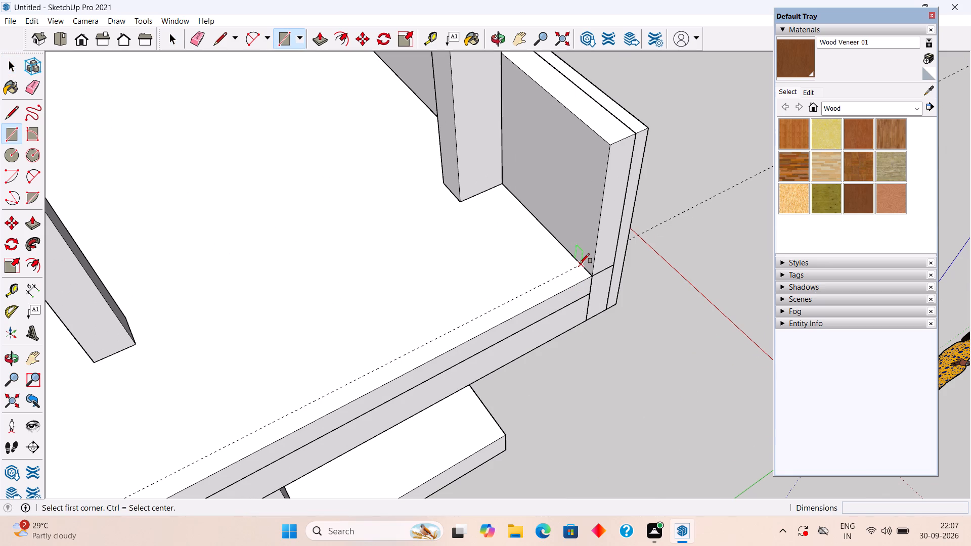
pyautogui.click(580, 263)
pyautogui.scroll(-19, 570, 291)
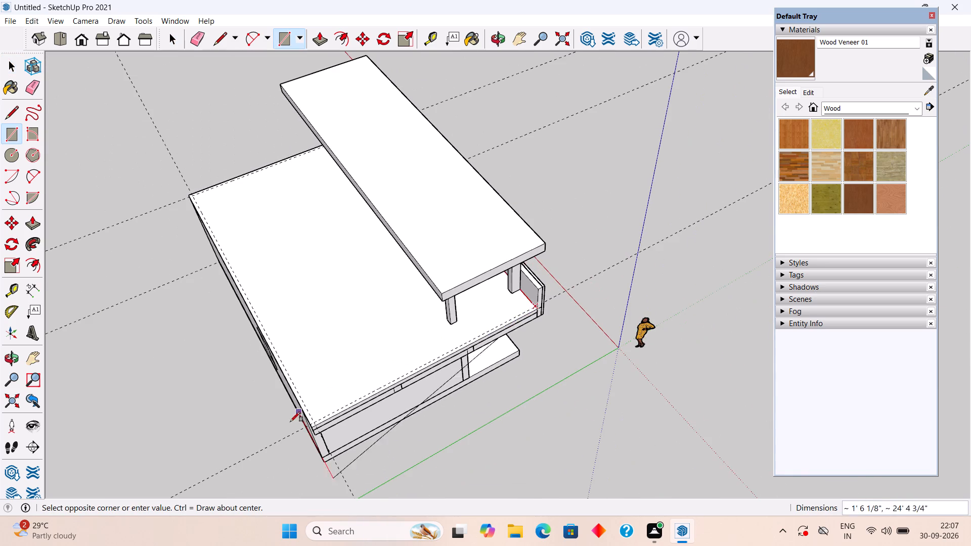
pyautogui.scroll(13, 307, 433)
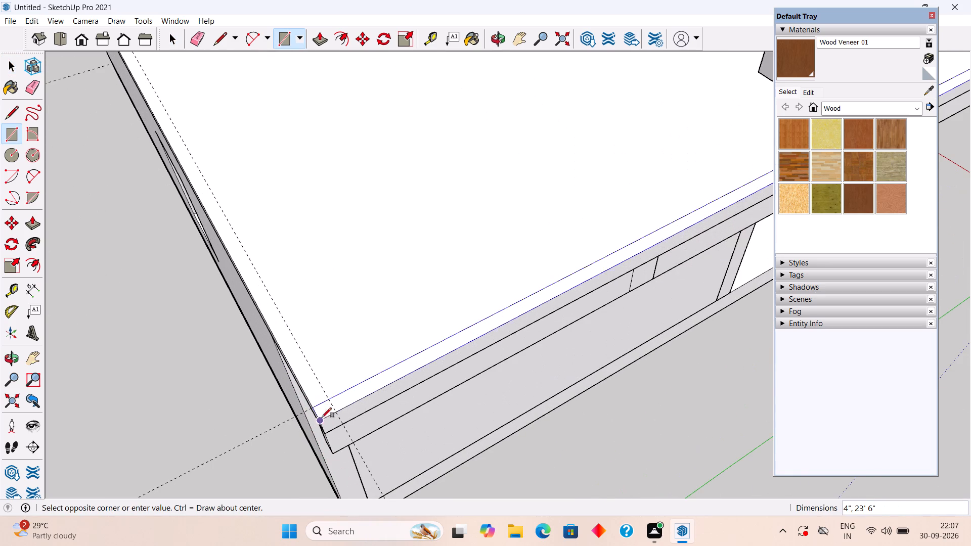
pyautogui.click(320, 426)
pyautogui.scroll(-5, 322, 419)
pyautogui.press('space')
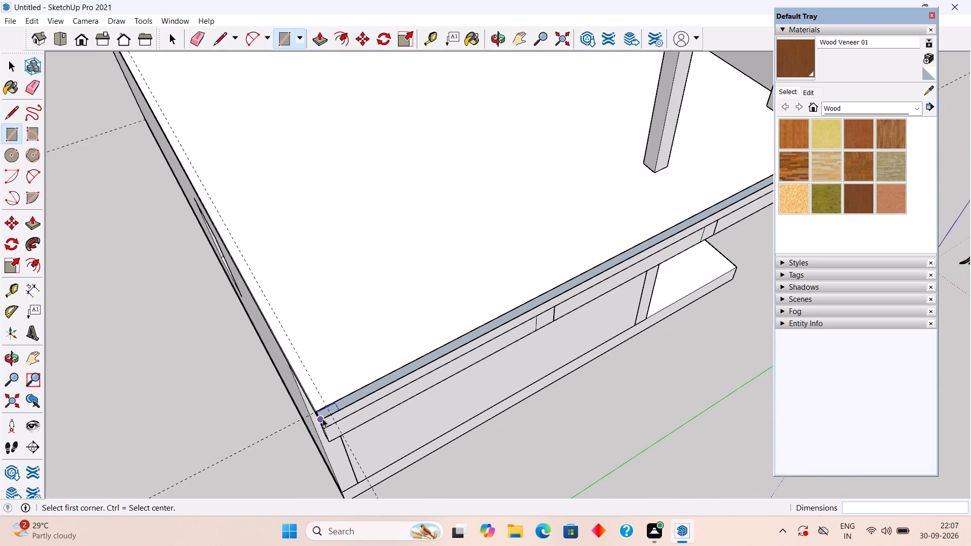
# Push/Pull the narrow strip beside the roof posts up 3' to form the first side parapet.
pyautogui.press('p')
pyautogui.click(508, 315)
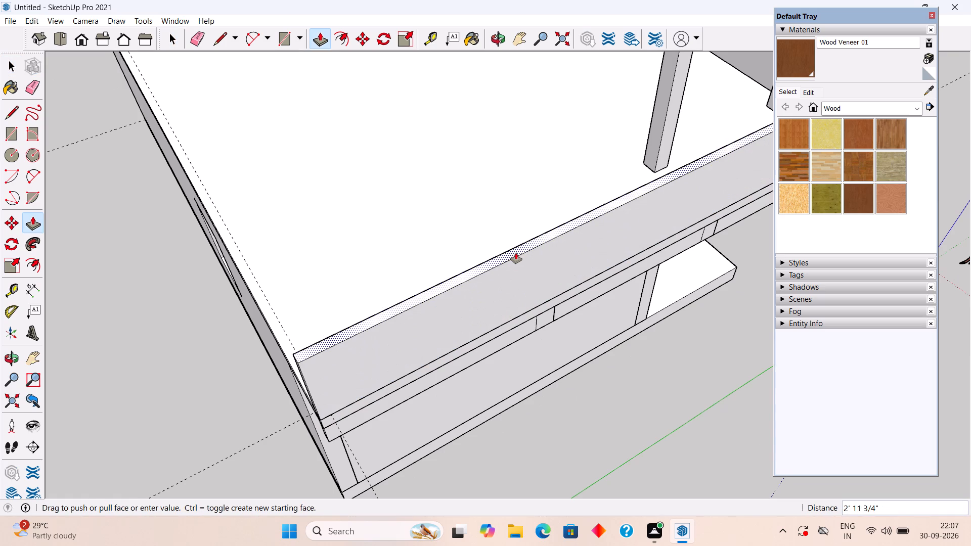
pyautogui.write("3'")
pyautogui.press('Return')
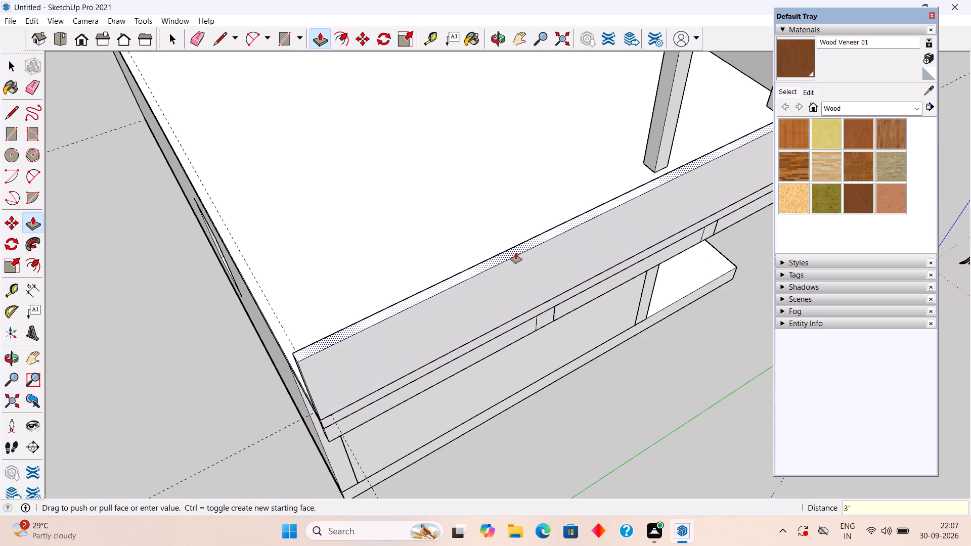
pyautogui.press('space')
# Select all connected geometry of the parapet beside the roof posts and make it a group.
pyautogui.tripleClick(550, 275)
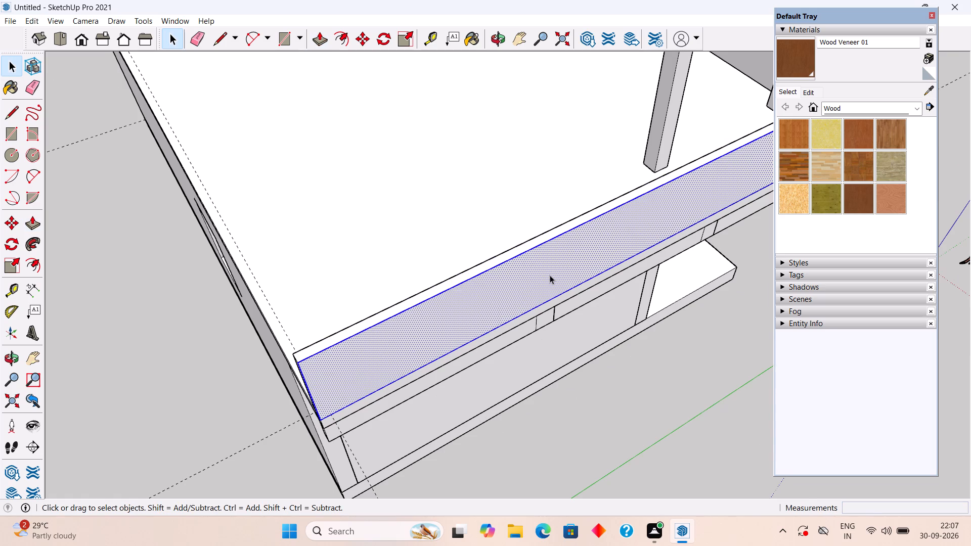
pyautogui.rightClick(550, 275)
pyautogui.click(586, 383)
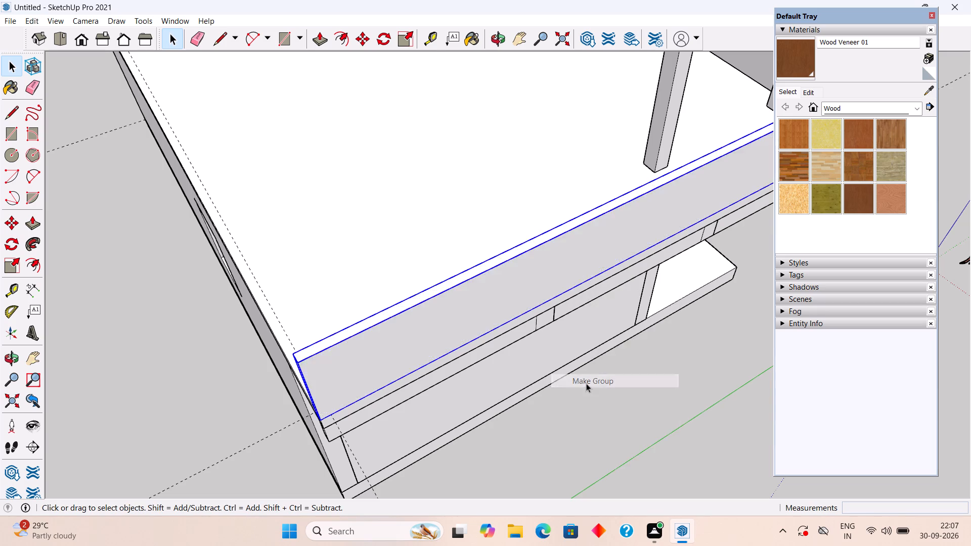
# Draw a 34' 7" by 4" rectangle along the terrace's rear edge, from the opposite side edge to the grouped side parapet.
pyautogui.scroll(-6, 534, 383)
pyautogui.moveTo(326, 380); pyautogui.dragTo(732, 304, button='middle')
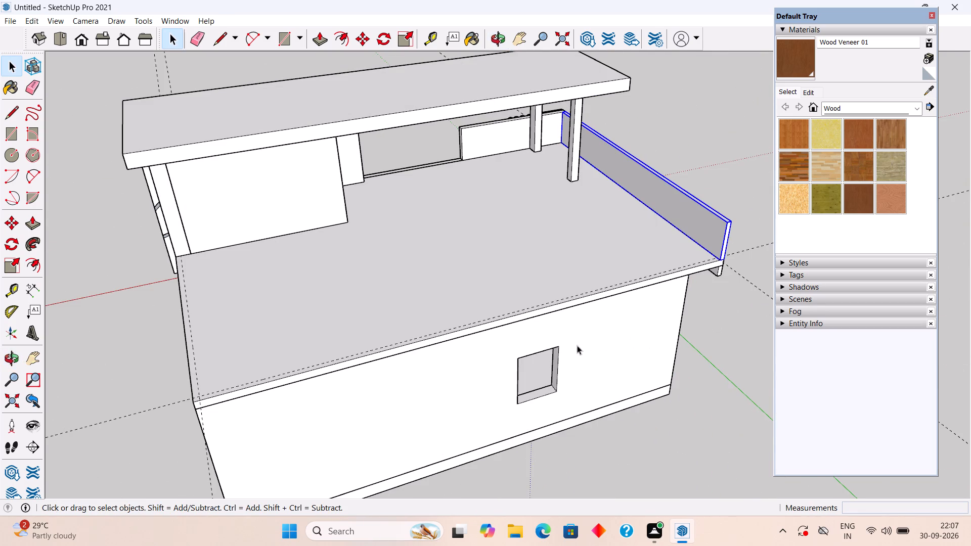
pyautogui.press('r')
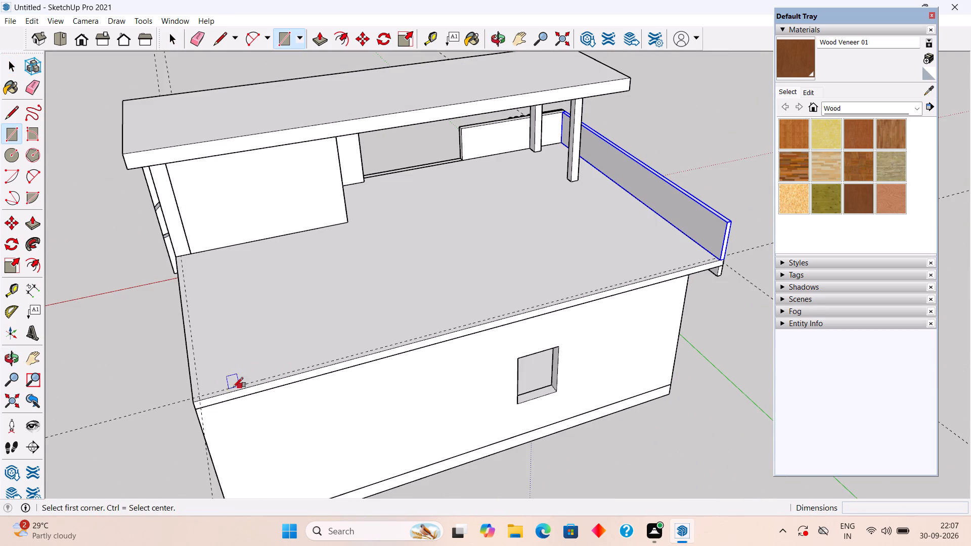
pyautogui.scroll(4, 192, 408)
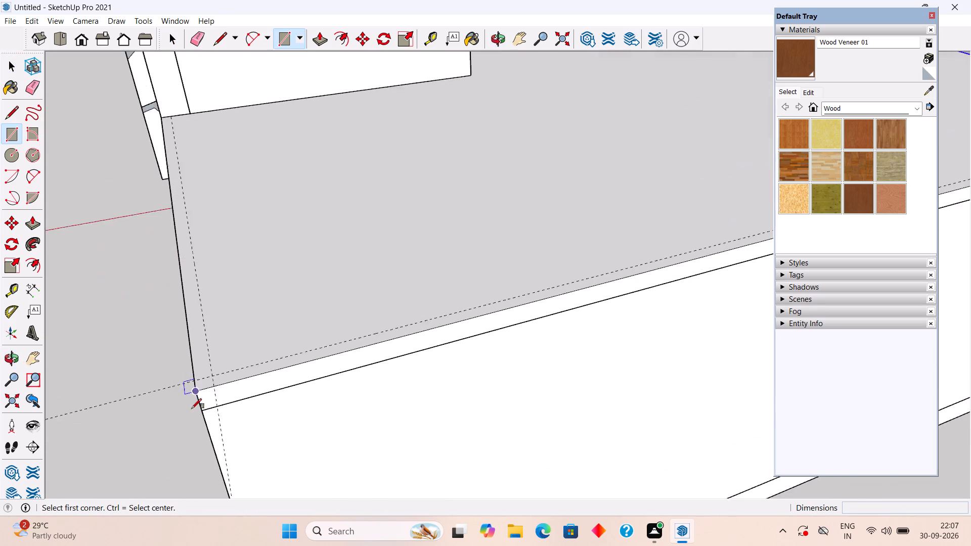
pyautogui.scroll(10, 192, 408)
pyautogui.click(192, 373)
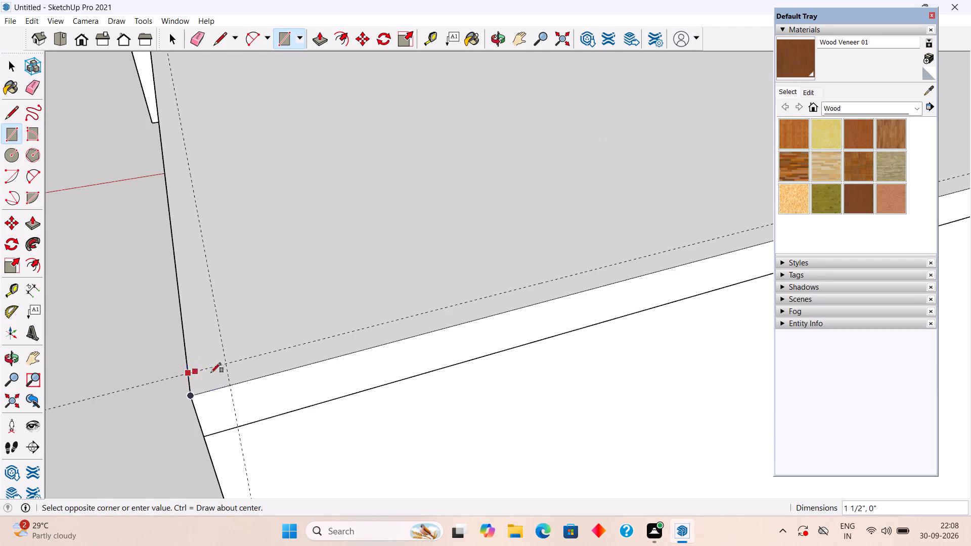
pyautogui.scroll(-10, 413, 365)
pyautogui.scroll(-14, 452, 326)
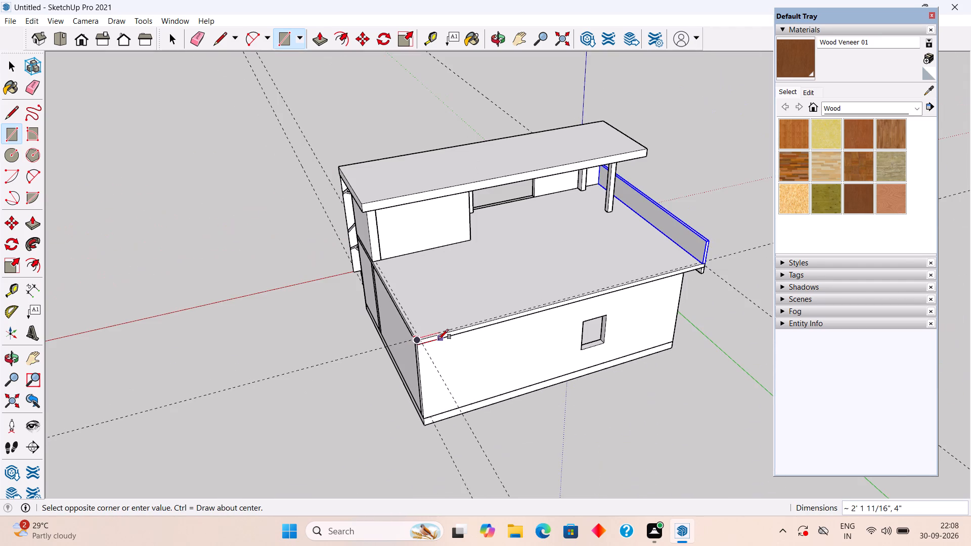
pyautogui.scroll(7, 941, 235)
pyautogui.scroll(5, 743, 236)
pyautogui.scroll(6, 610, 295)
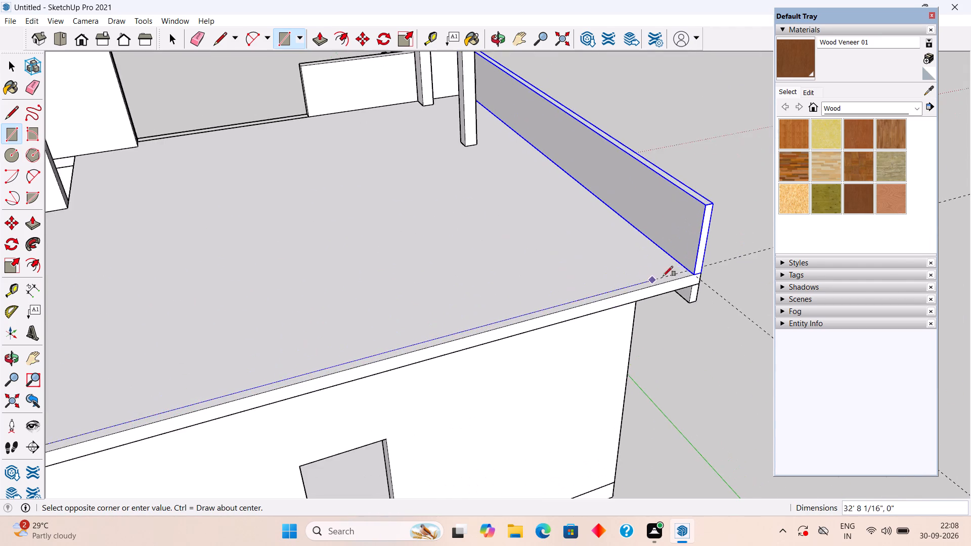
pyautogui.scroll(5, 680, 278)
pyautogui.click(704, 270)
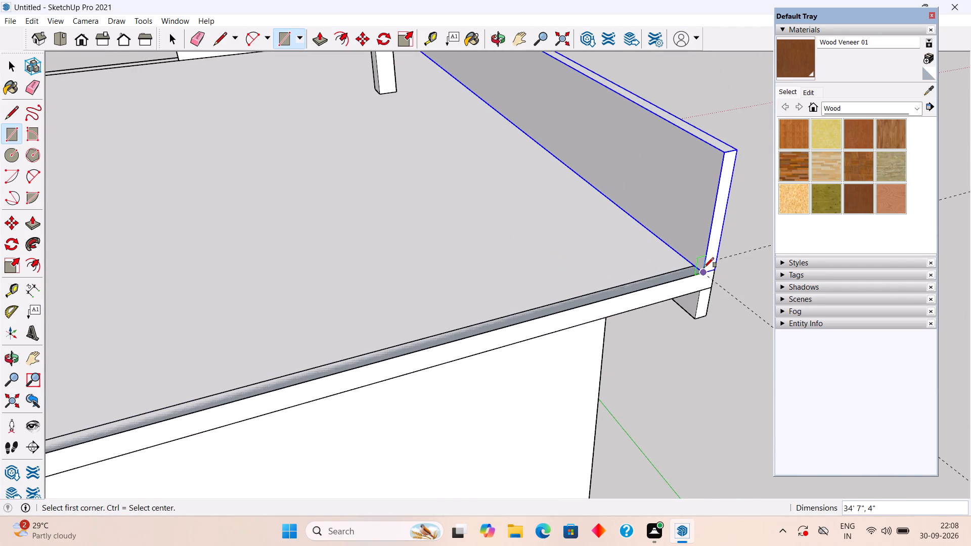
pyautogui.press('space')
# Push/Pull the rear edge strip up 3', level with the top of the side parapet.
pyautogui.write('p')
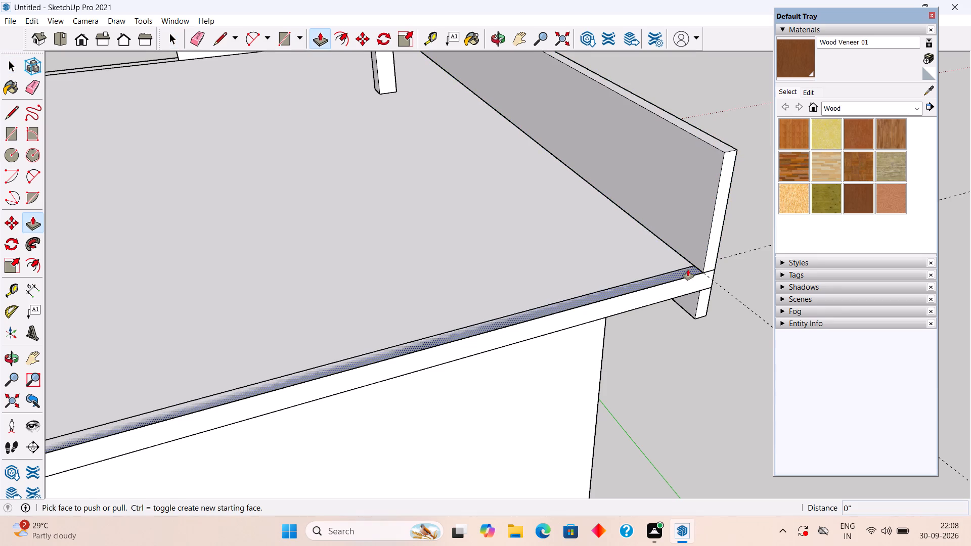
pyautogui.click(688, 269)
pyautogui.click(726, 149)
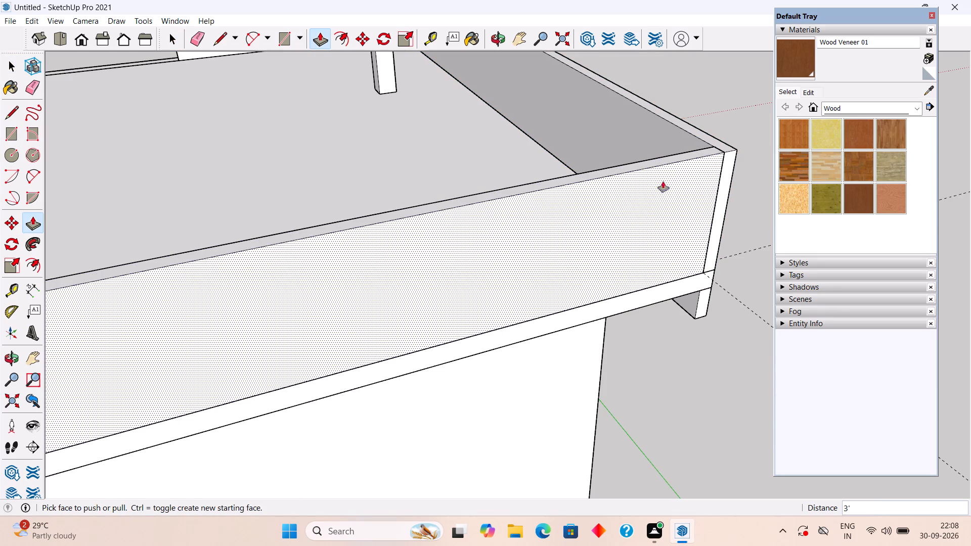
pyautogui.press('space')
# Select all connected geometry of the rear parapet, make it a group, and clear the selection.
pyautogui.tripleClick(595, 233)
pyautogui.rightClick(595, 233)
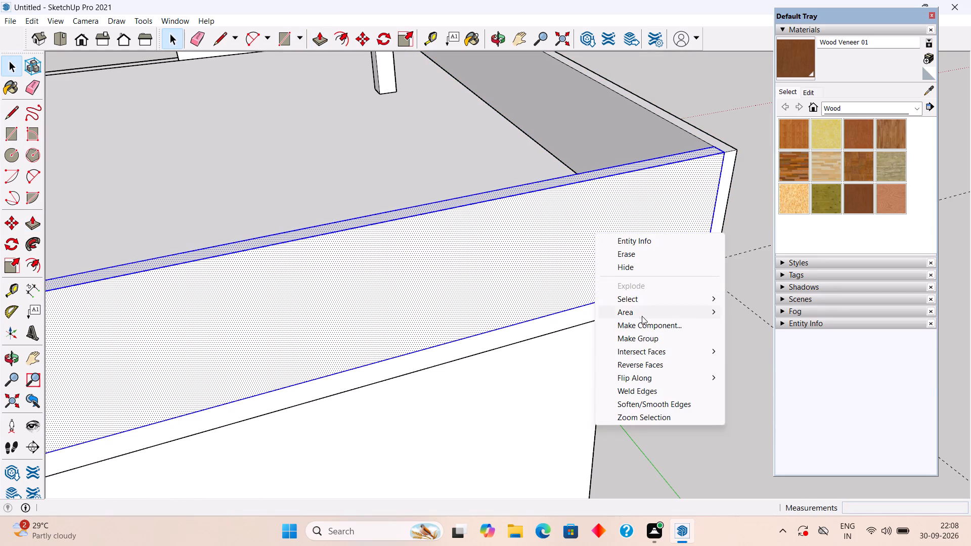
pyautogui.click(654, 337)
pyautogui.scroll(-7, 661, 353)
pyautogui.click(668, 354)
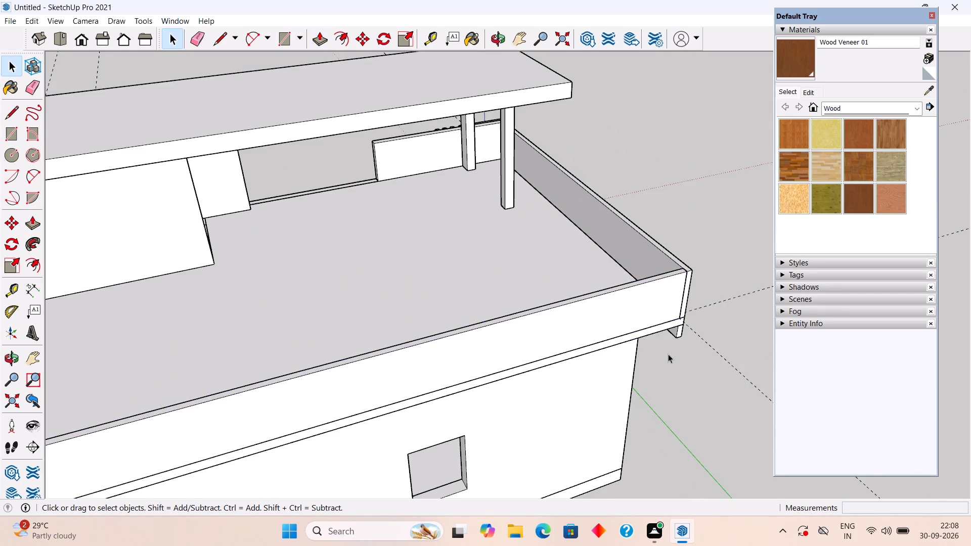
# Draw a 4" by 15' 11" rectangle along the remaining terrace side edge, from the upper room's wall to the rear parapet.
pyautogui.scroll(-11, 541, 360)
pyautogui.moveTo(297, 404); pyautogui.dragTo(594, 257, button='middle')
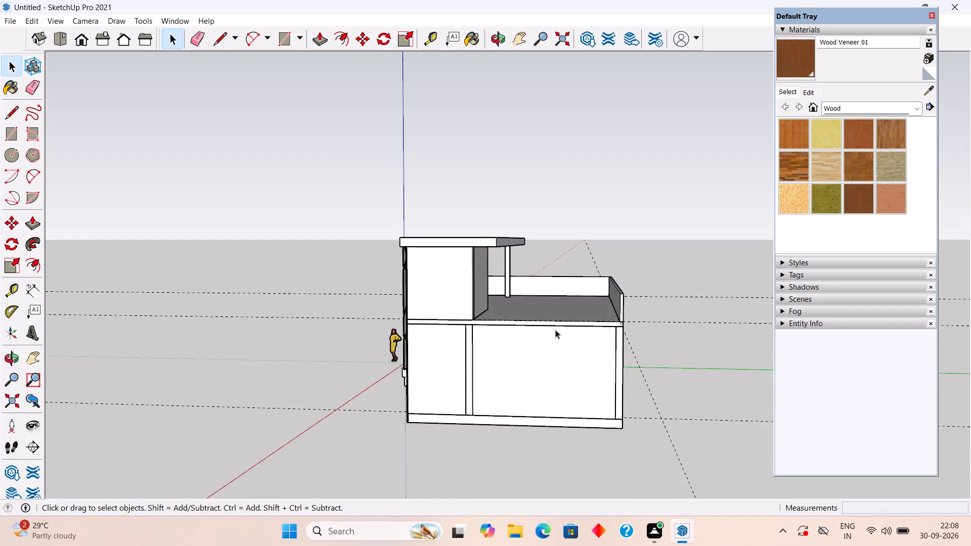
pyautogui.scroll(4, 553, 327)
pyautogui.moveTo(536, 327); pyautogui.dragTo(537, 419, button='middle')
pyautogui.scroll(6, 378, 376)
pyautogui.scroll(-3, 483, 397)
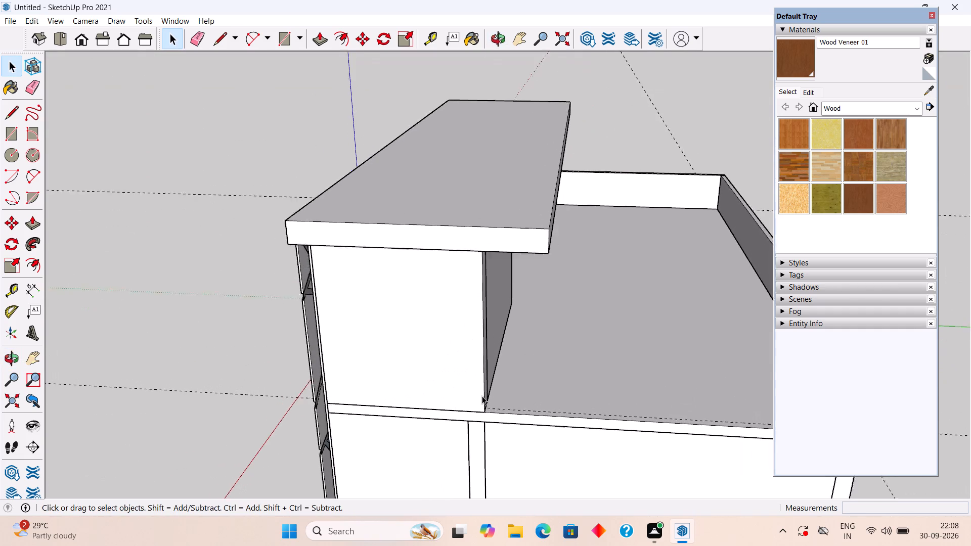
pyautogui.scroll(-1, 482, 396)
pyautogui.press('r')
pyautogui.scroll(7, 492, 414)
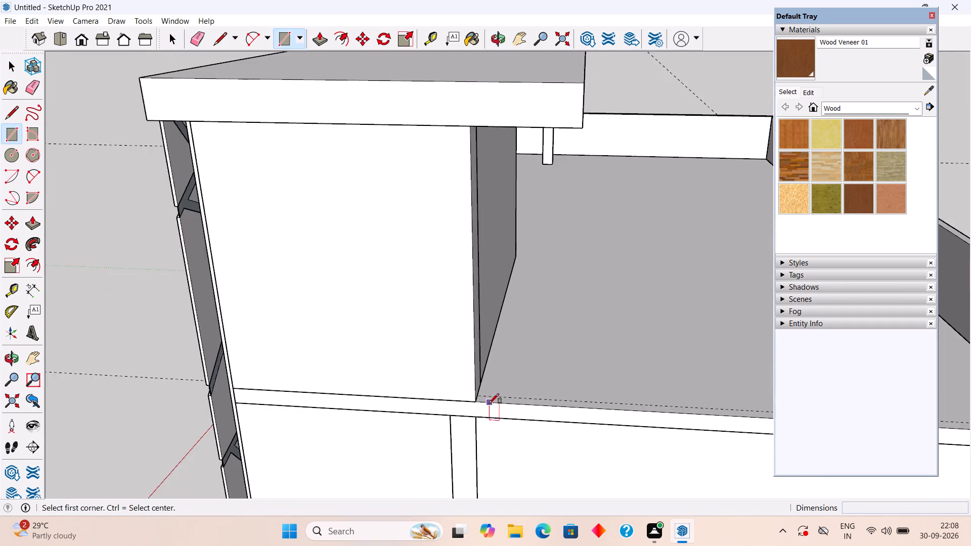
pyautogui.scroll(4, 489, 403)
pyautogui.click(475, 391)
pyautogui.scroll(-7, 475, 392)
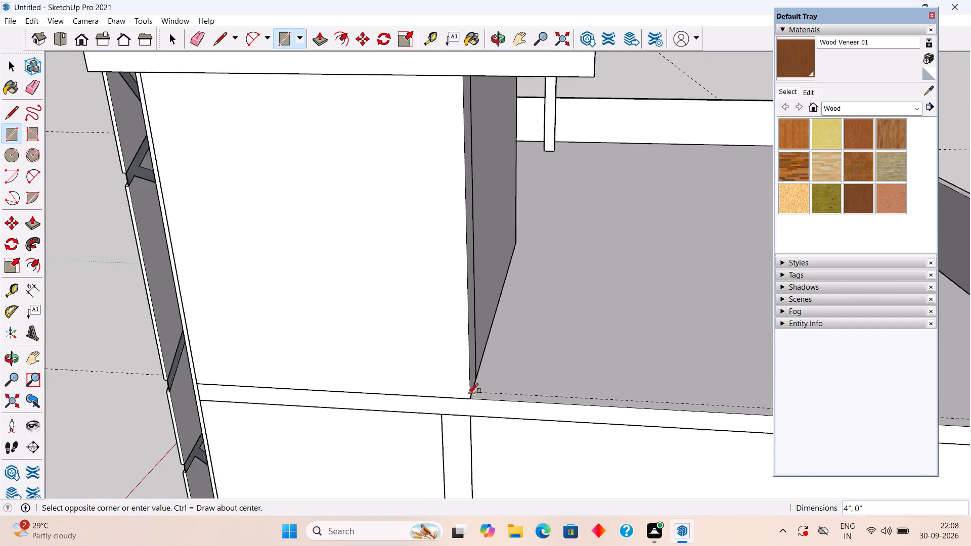
pyautogui.scroll(-9, 468, 393)
pyautogui.scroll(9, 709, 416)
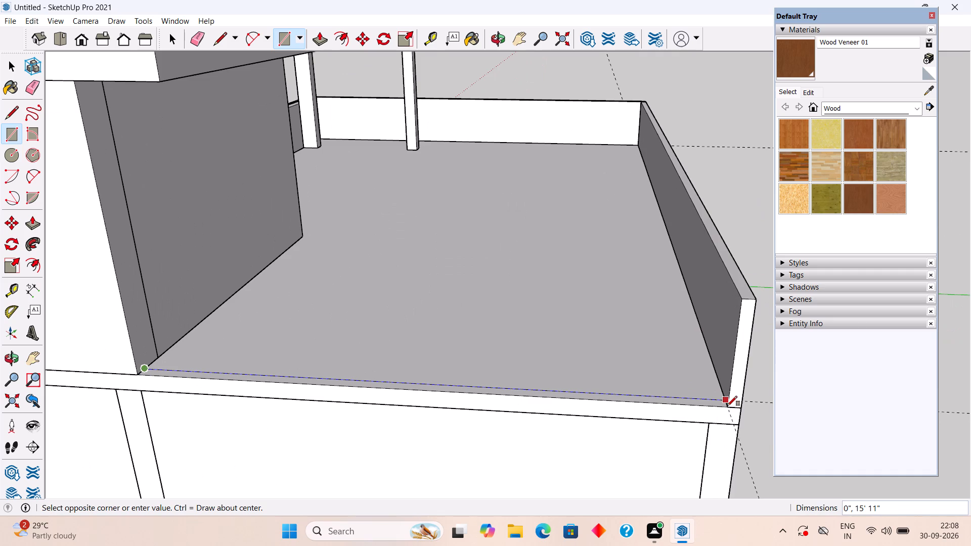
pyautogui.click(729, 409)
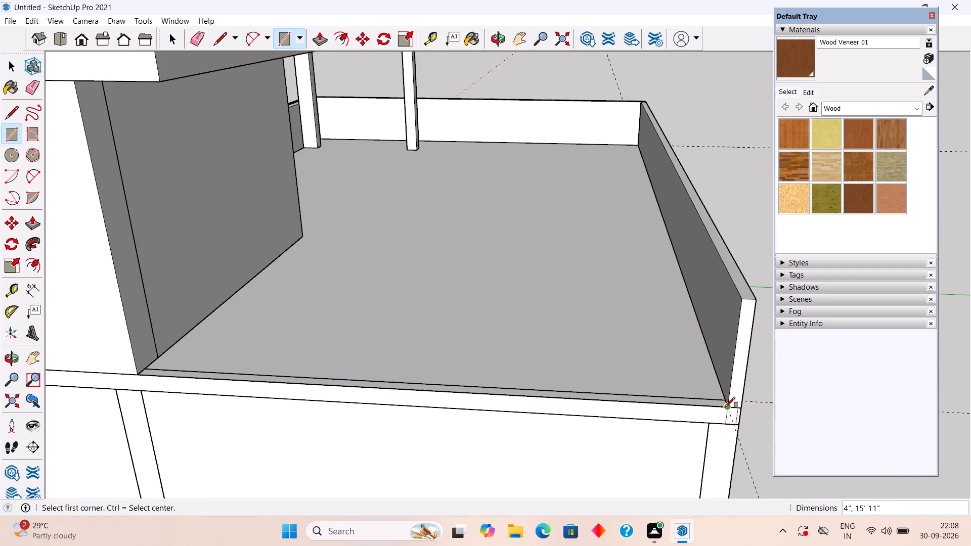
pyautogui.press('space')
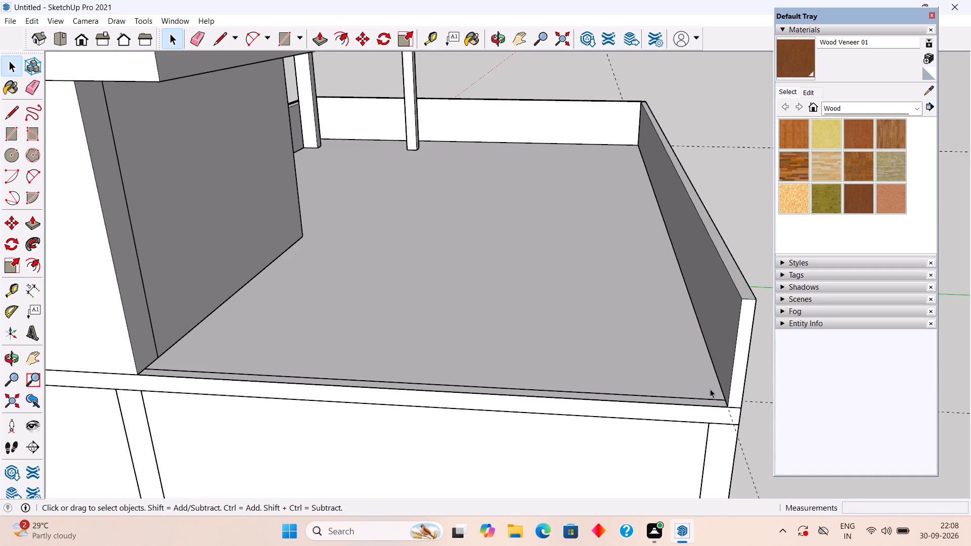
# Push/Pull the strip beside the upper room up to the height of the rear parapet's top.
pyautogui.press('p')
pyautogui.scroll(8, 714, 394)
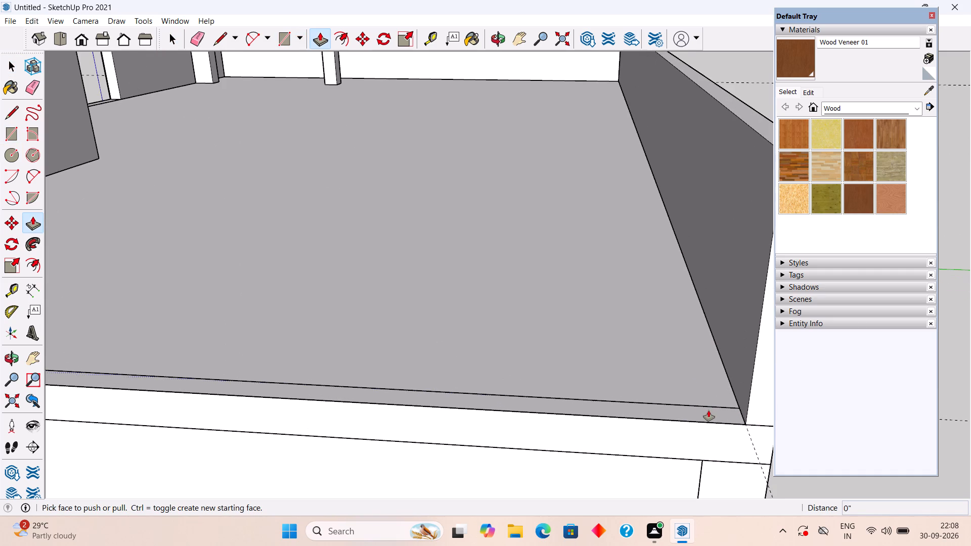
pyautogui.scroll(1, 725, 413)
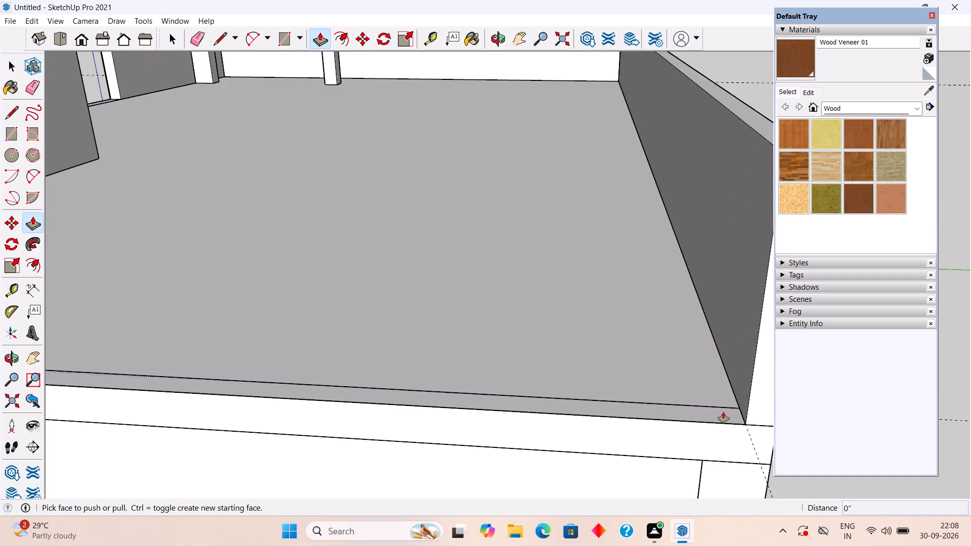
pyautogui.click(723, 412)
pyautogui.scroll(-6, 731, 339)
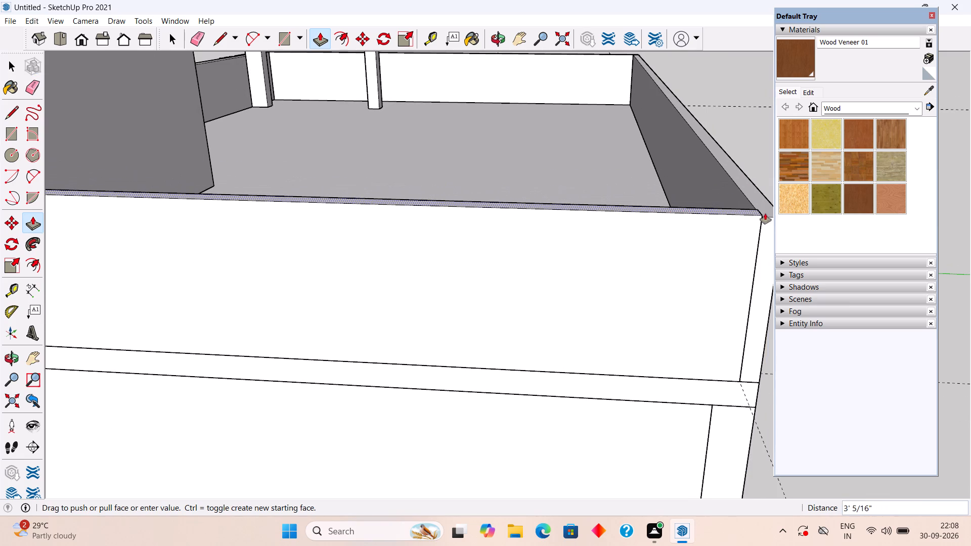
pyautogui.click(766, 216)
pyautogui.press('space')
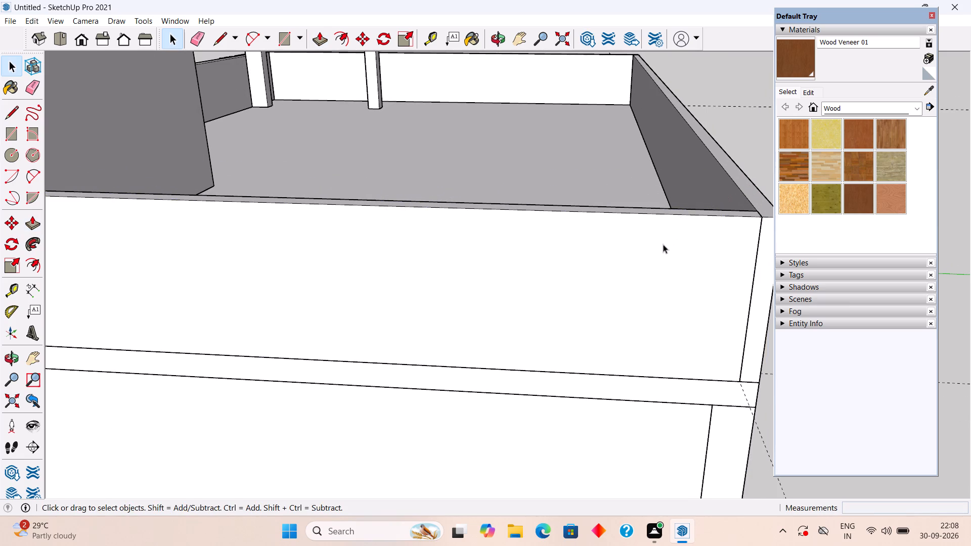
# Select all connected geometry of the parapet beside the upper room, make it a group, and clear the selection.
pyautogui.tripleClick(661, 247)
pyautogui.rightClick(661, 247)
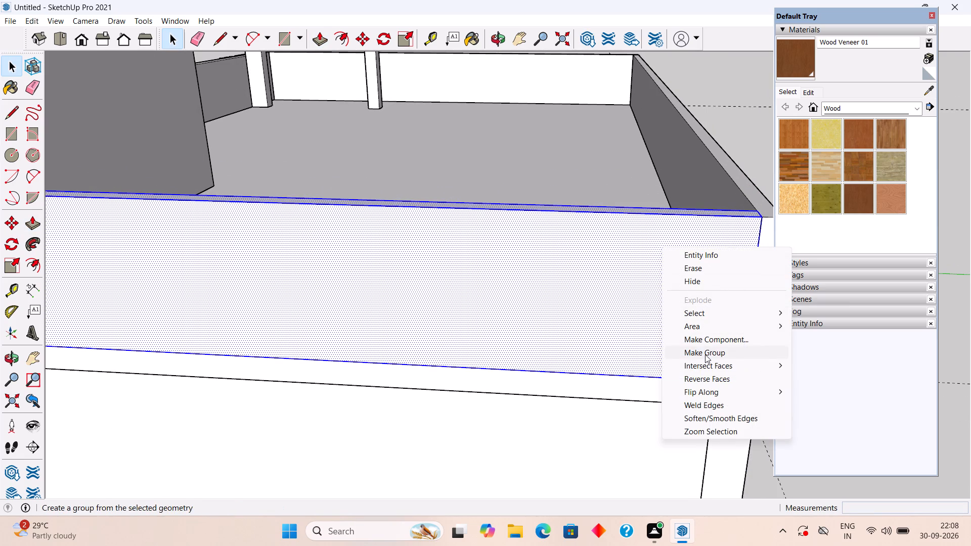
pyautogui.click(705, 354)
pyautogui.scroll(-11, 704, 357)
pyautogui.click(747, 233)
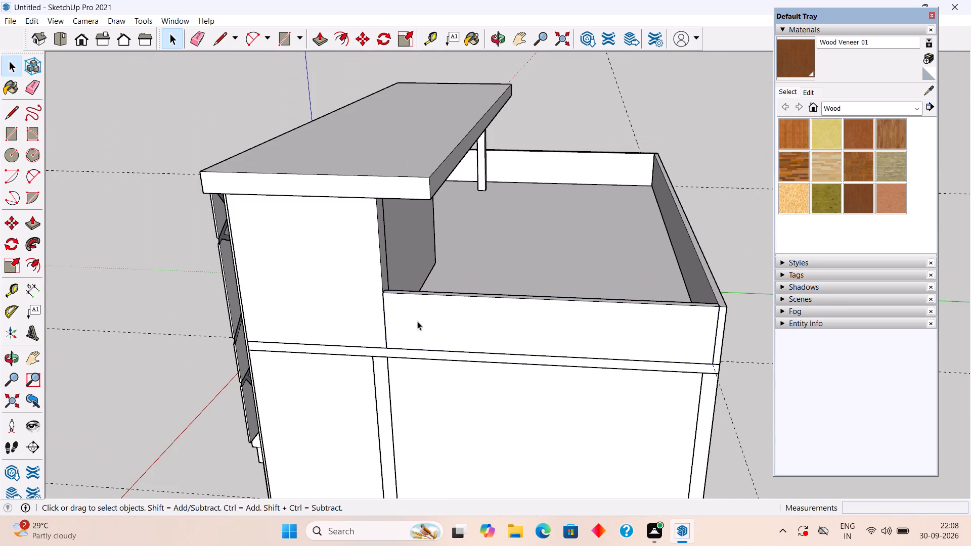
# Delete all construction guides from the model.
pyautogui.scroll(-6, 362, 341)
pyautogui.moveTo(342, 347); pyautogui.dragTo(744, 291, button='middle')
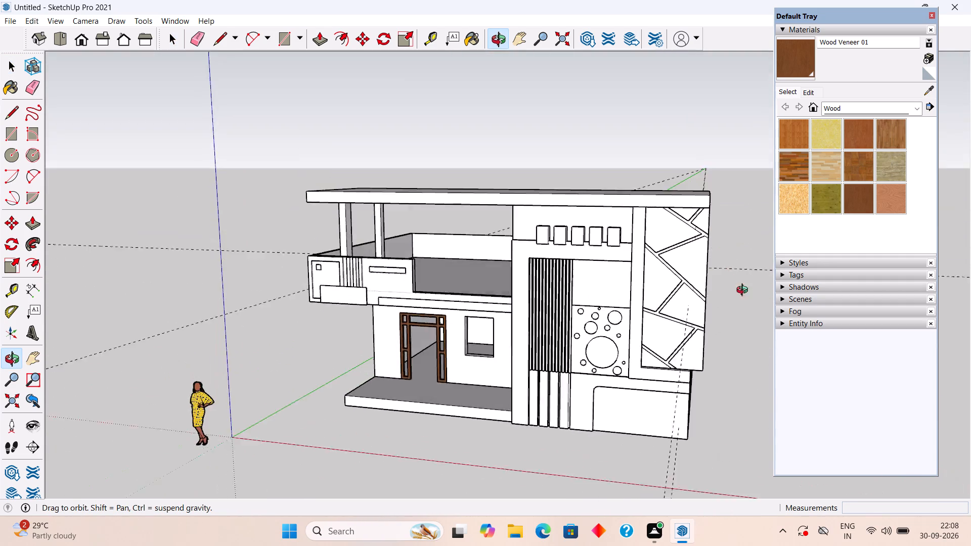
pyautogui.moveTo(744, 291); pyautogui.dragTo(747, 265, button='middle')
pyautogui.scroll(-1, 747, 265)
pyautogui.moveTo(566, 351); pyautogui.dragTo(713, 356, button='middle')
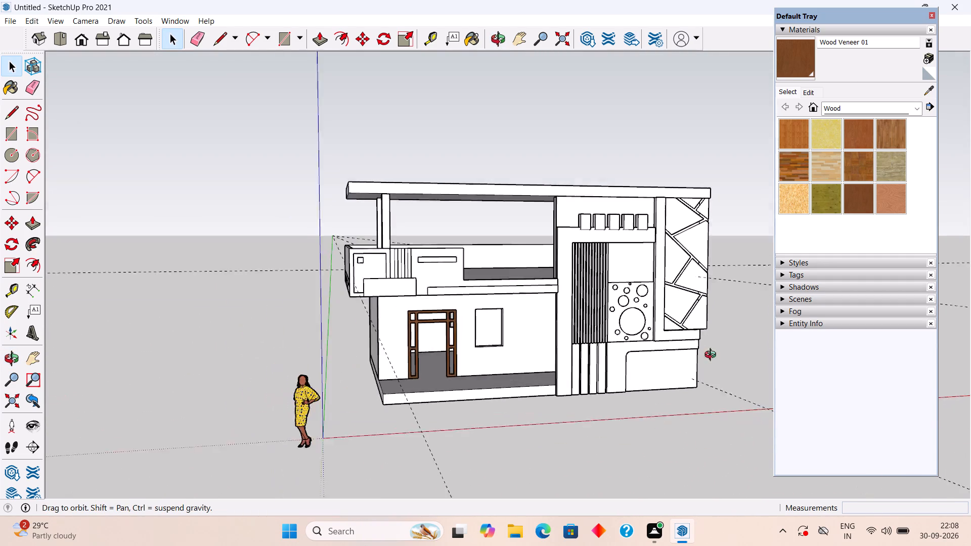
pyautogui.moveTo(713, 356); pyautogui.dragTo(667, 313, button='middle')
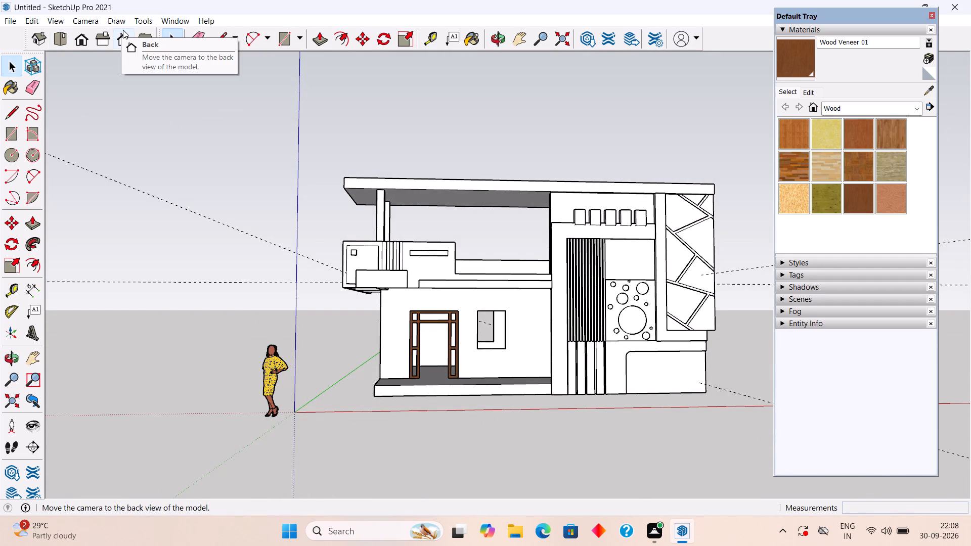
pyautogui.click(38, 25)
pyautogui.click(69, 134)
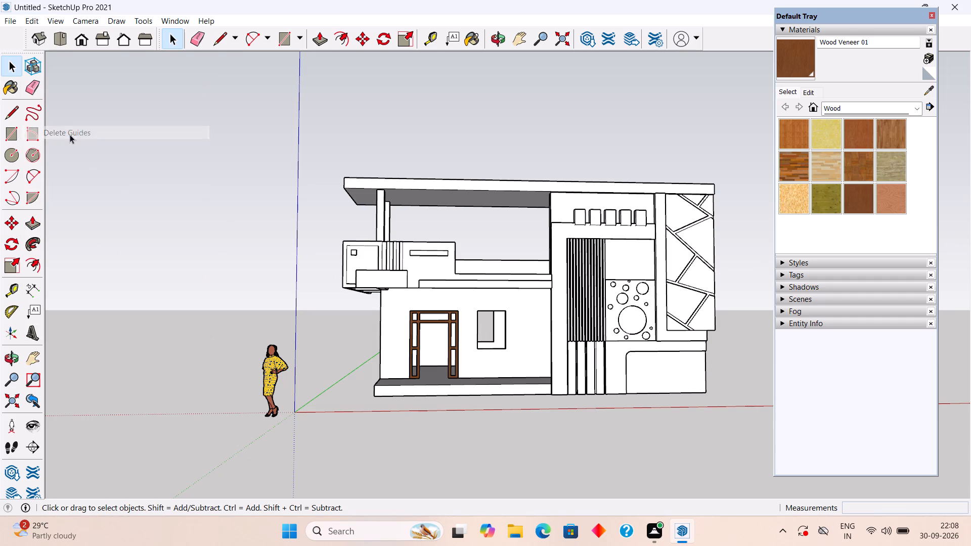
# Draw a 9' 3" by 3' vertical rectangle across the front terrace opening, from the raised front parapet's corner to the tower.
pyautogui.moveTo(548, 258); pyautogui.dragTo(576, 374, button='middle')
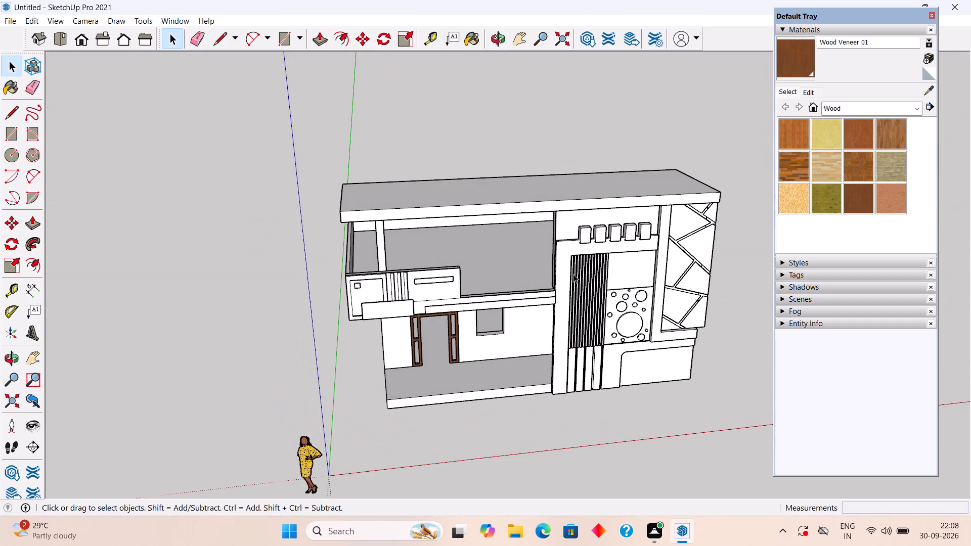
pyautogui.scroll(5, 572, 253)
pyautogui.scroll(6, 550, 318)
pyautogui.moveTo(506, 300); pyautogui.dragTo(541, 402, button='middle')
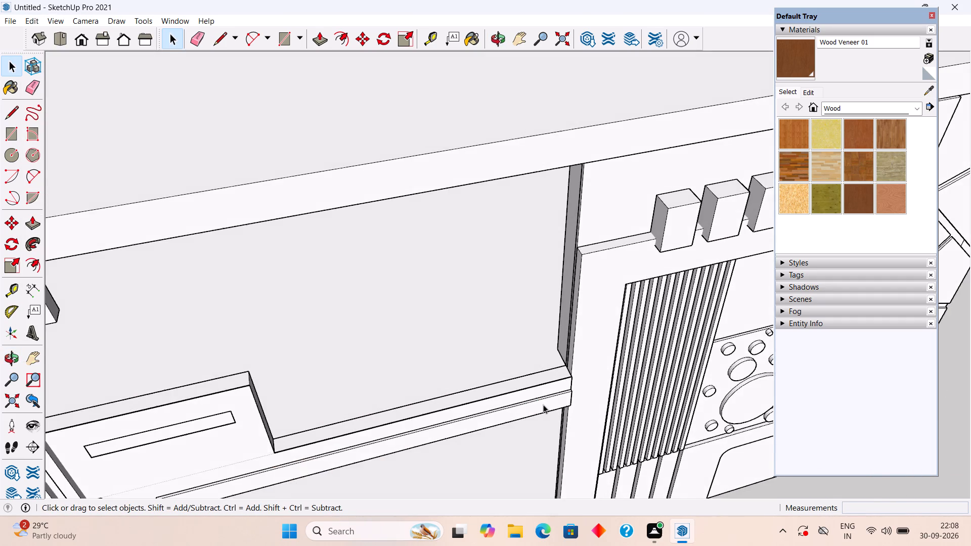
pyautogui.scroll(4, 545, 393)
pyautogui.scroll(-4, 451, 412)
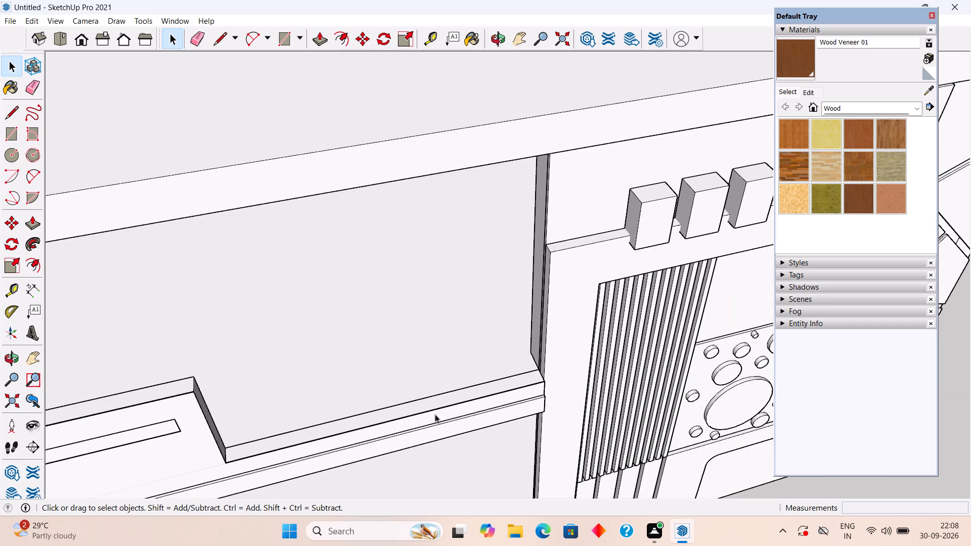
pyautogui.press('r')
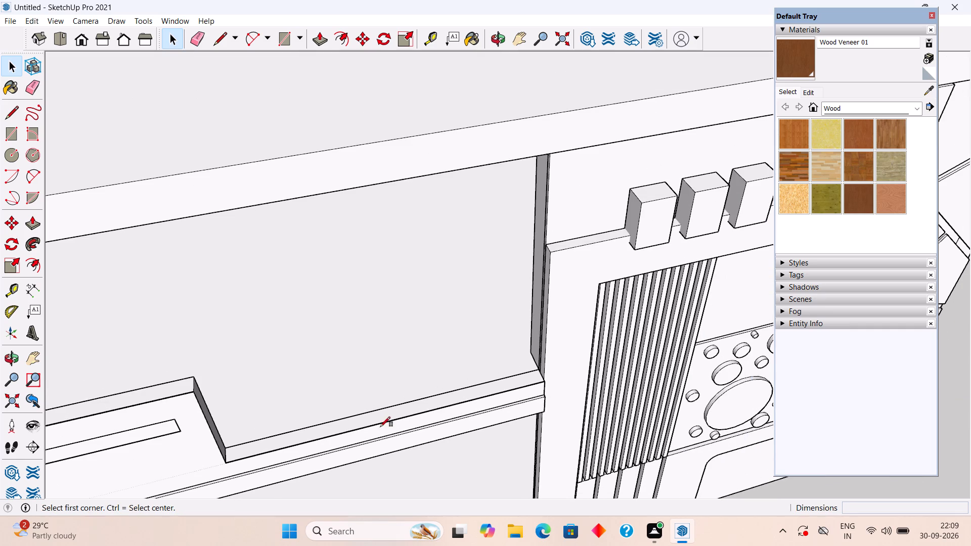
pyautogui.click(191, 393)
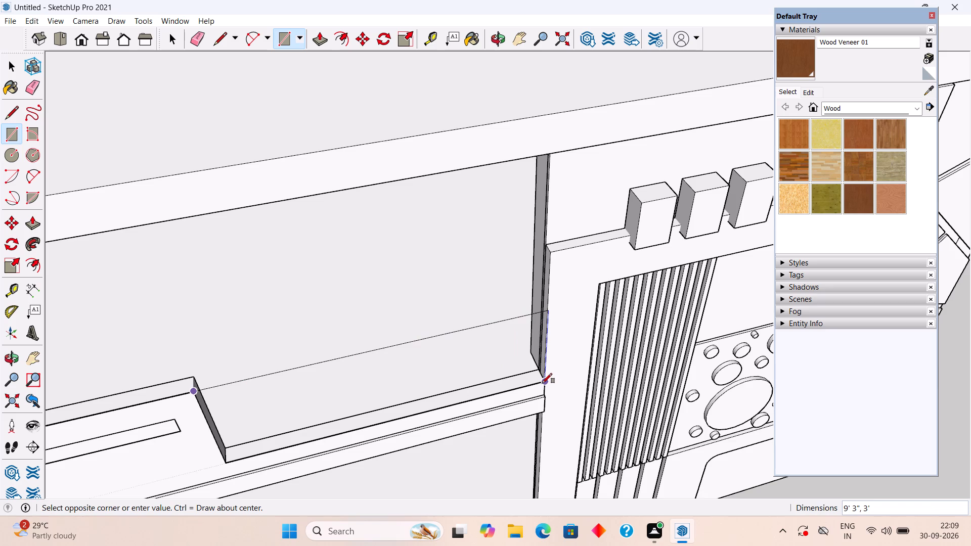
pyautogui.scroll(13, 542, 383)
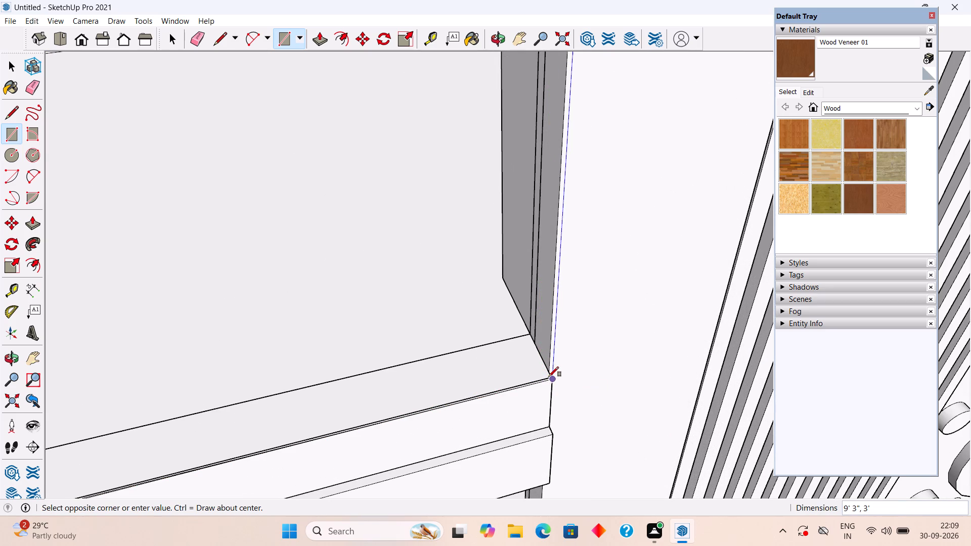
pyautogui.click(552, 379)
pyautogui.press('space')
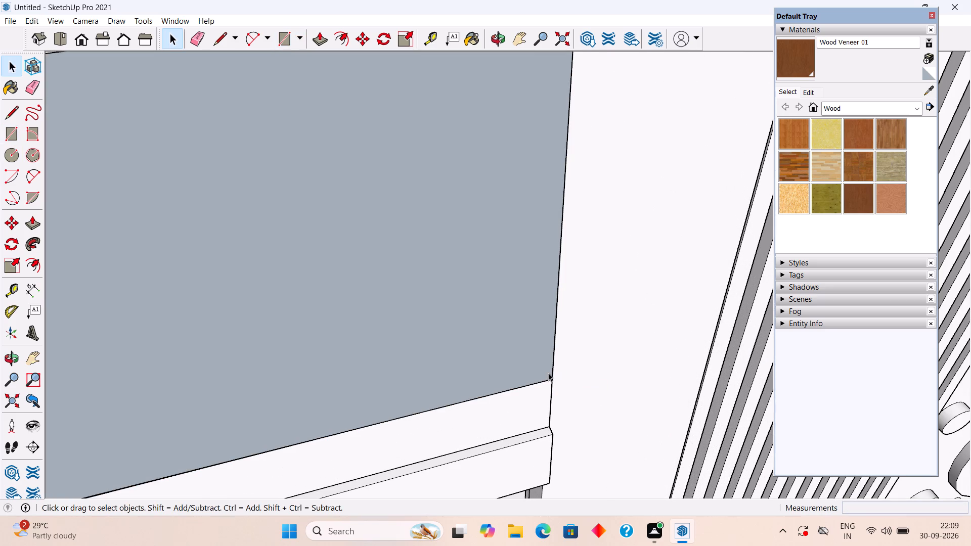
# Select the new front opening face with its edges and make it a group.
pyautogui.scroll(-19, 539, 363)
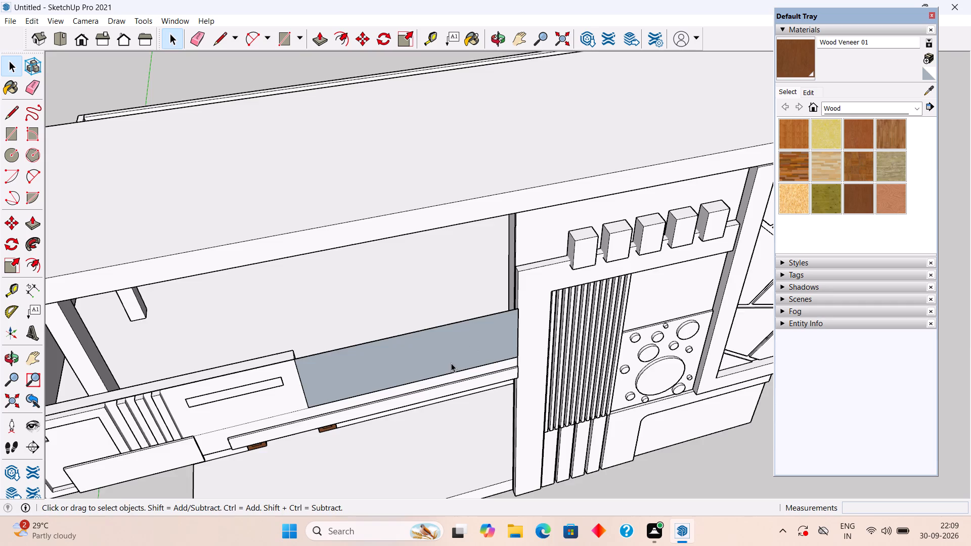
pyautogui.moveTo(457, 360); pyautogui.dragTo(636, 320, button='middle')
pyautogui.scroll(4, 480, 398)
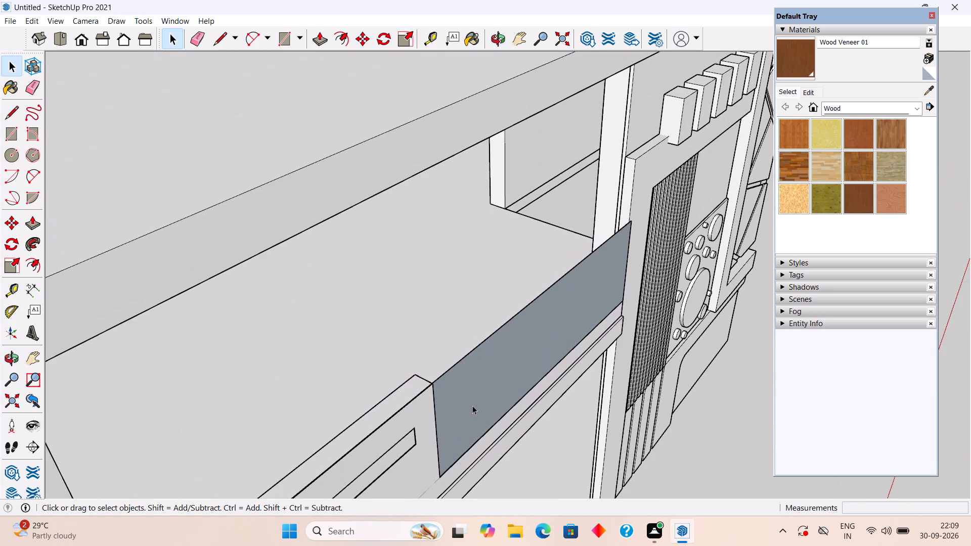
pyautogui.moveTo(472, 413); pyautogui.dragTo(658, 342, button='middle')
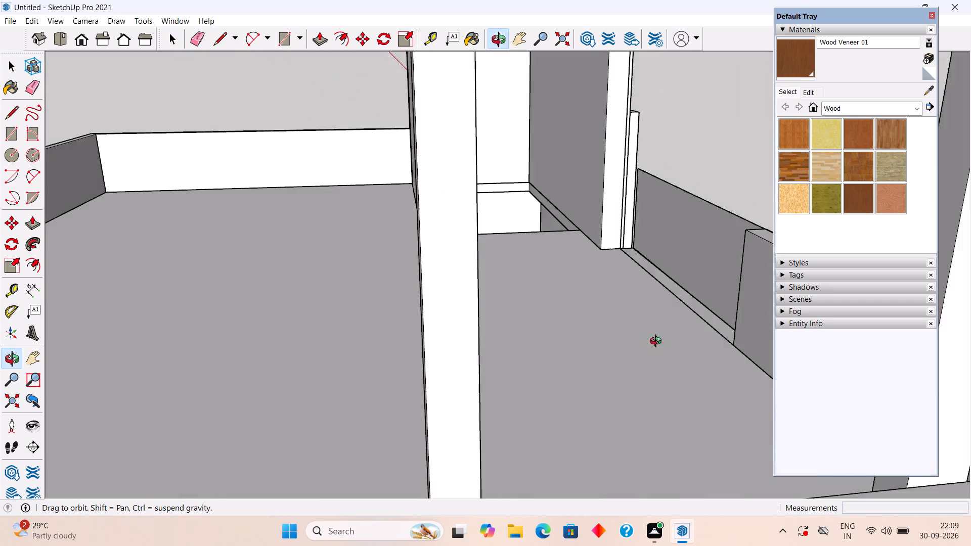
pyautogui.moveTo(658, 342); pyautogui.dragTo(430, 334, button='middle')
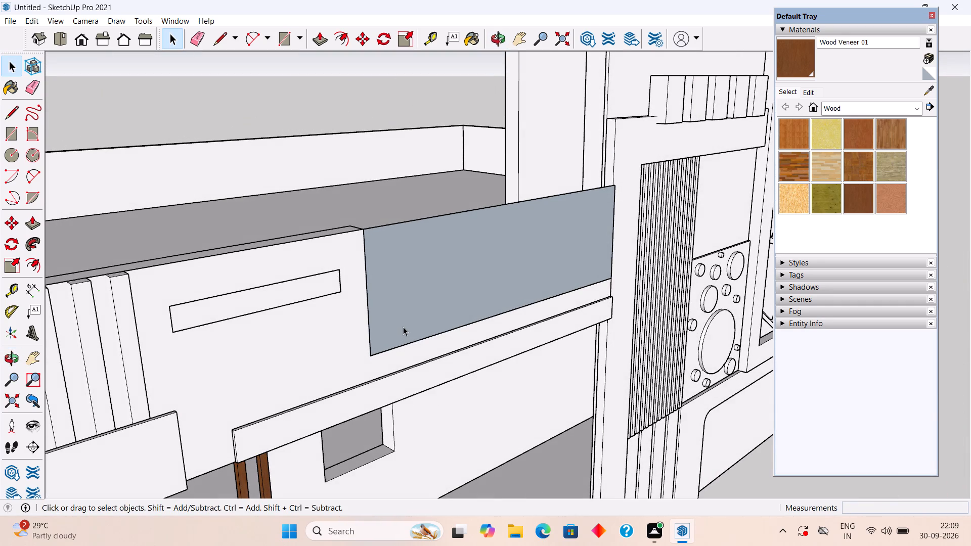
pyautogui.tripleClick(403, 327)
pyautogui.rightClick(404, 327)
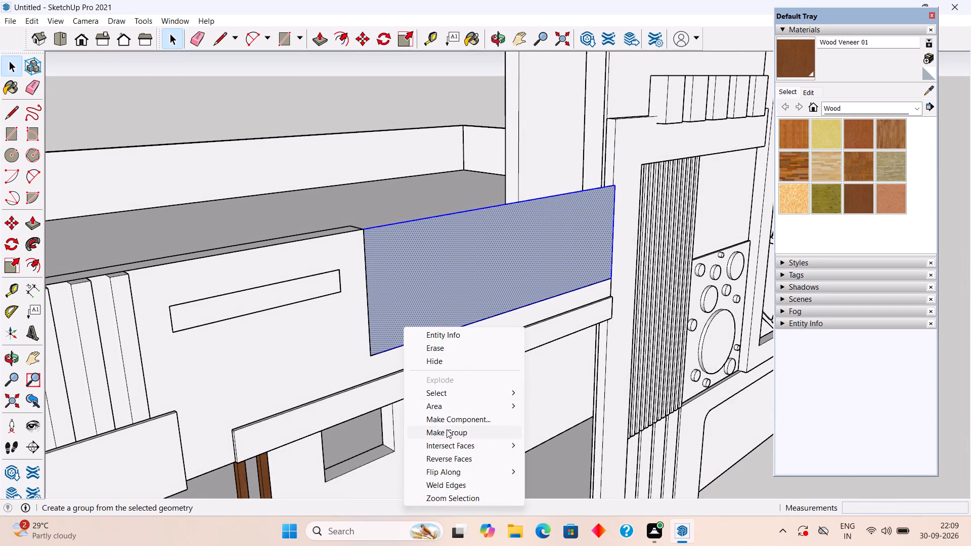
pyautogui.click(447, 429)
# Move the grouped front panel about 3 1/4" inward from the parapet's outer face and clear the selection.
pyautogui.press('m')
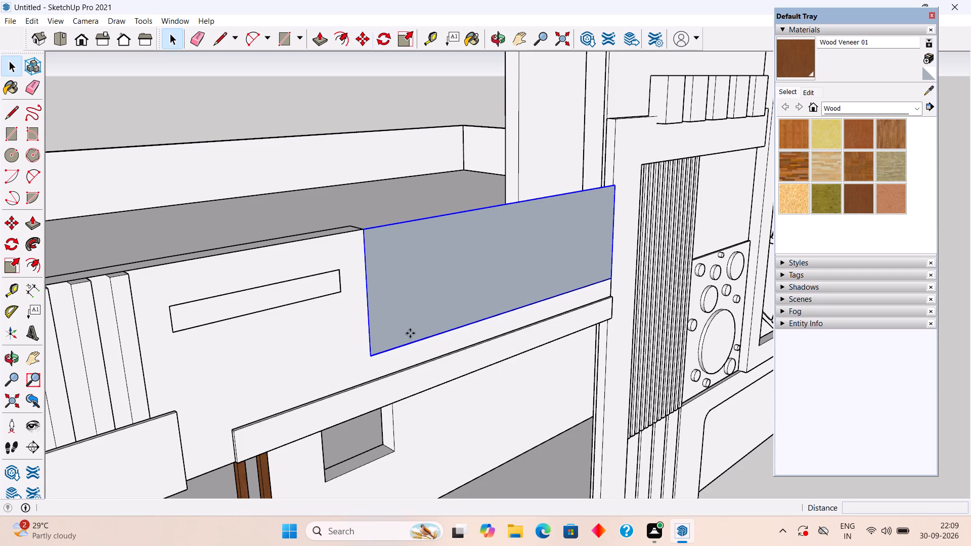
pyautogui.scroll(16, 400, 342)
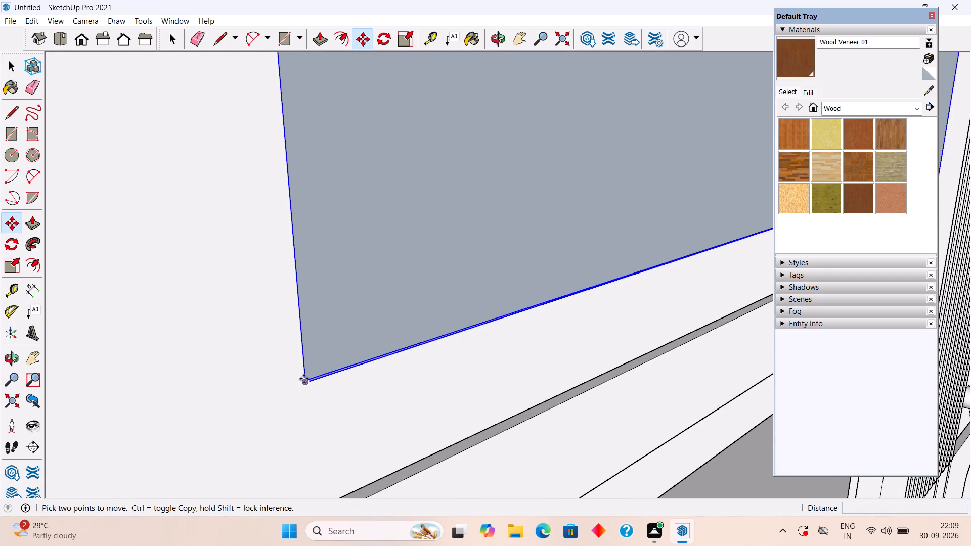
pyautogui.click(306, 379)
pyautogui.scroll(-9, 298, 360)
pyautogui.moveTo(298, 360); pyautogui.dragTo(271, 370, button='middle')
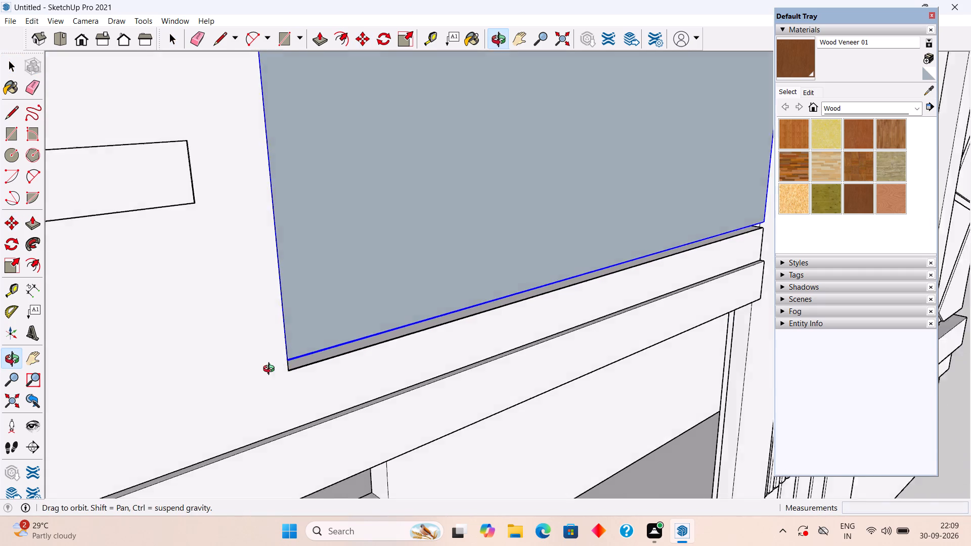
pyautogui.moveTo(271, 370); pyautogui.dragTo(174, 401, button='middle')
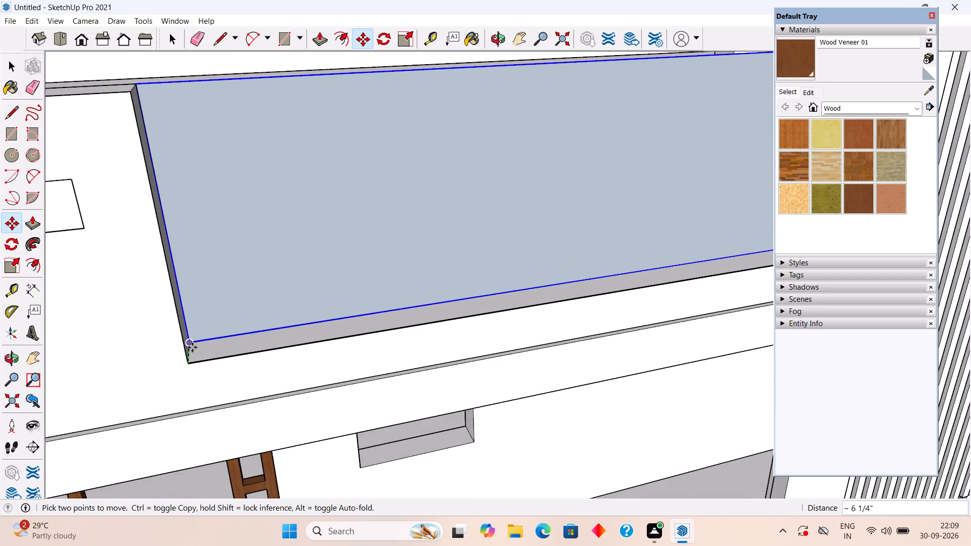
pyautogui.click(191, 354)
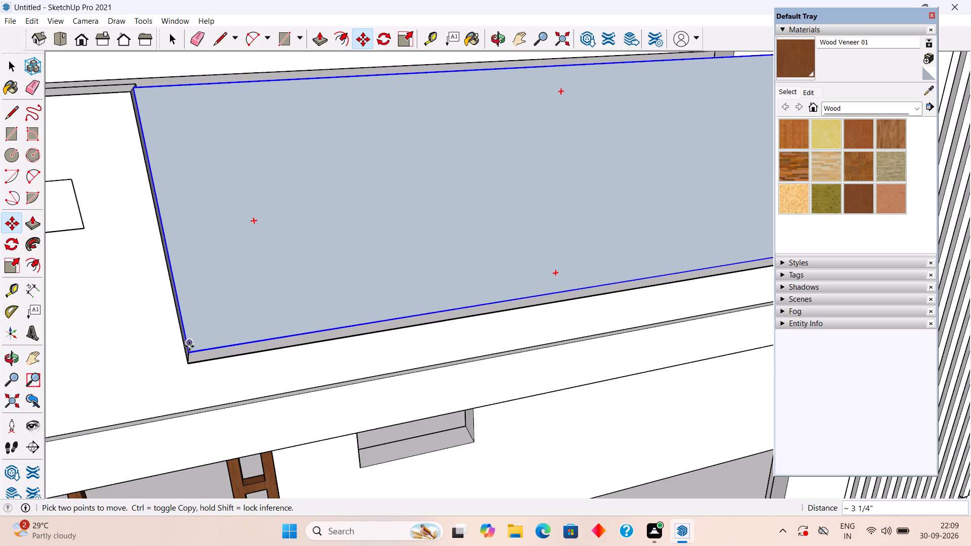
pyautogui.press('space')
pyautogui.scroll(-6, 189, 346)
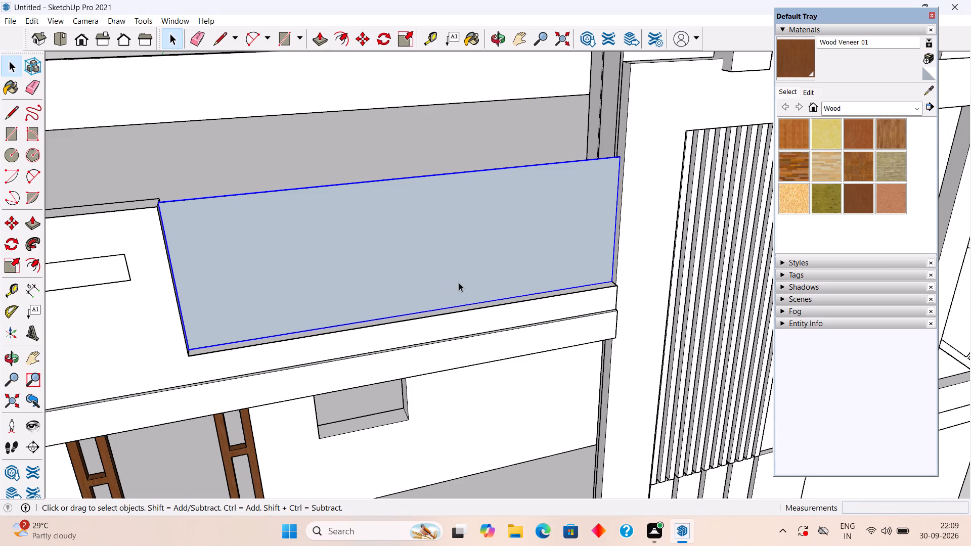
pyautogui.moveTo(460, 283); pyautogui.dragTo(387, 334, button='middle')
pyautogui.scroll(-2, 387, 337)
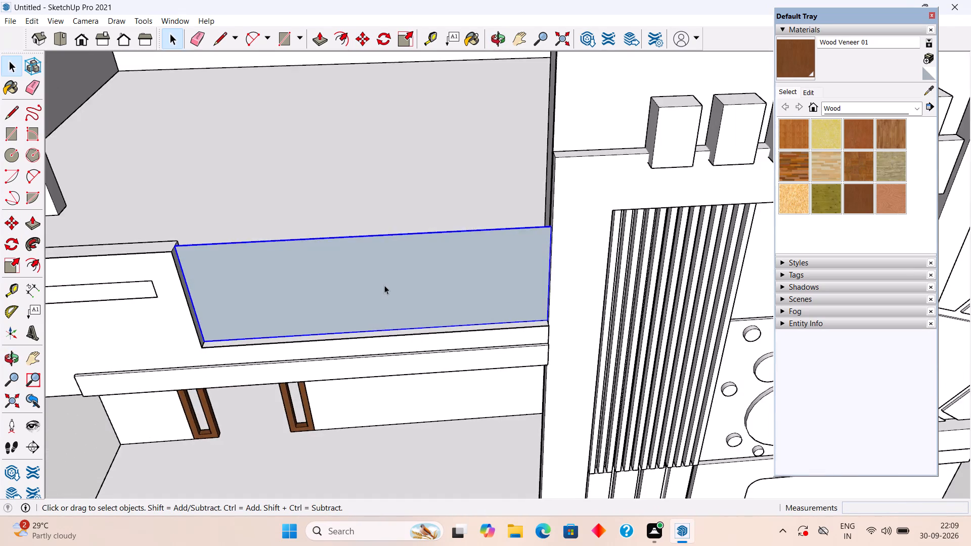
pyautogui.scroll(-15, 384, 285)
pyautogui.moveTo(399, 260); pyautogui.dragTo(444, 98, button='middle')
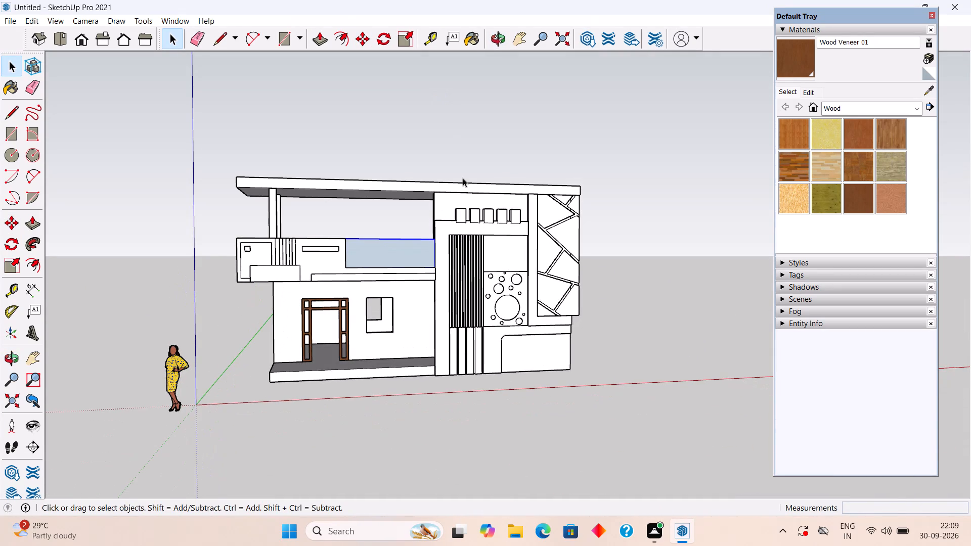
pyautogui.click(558, 103)
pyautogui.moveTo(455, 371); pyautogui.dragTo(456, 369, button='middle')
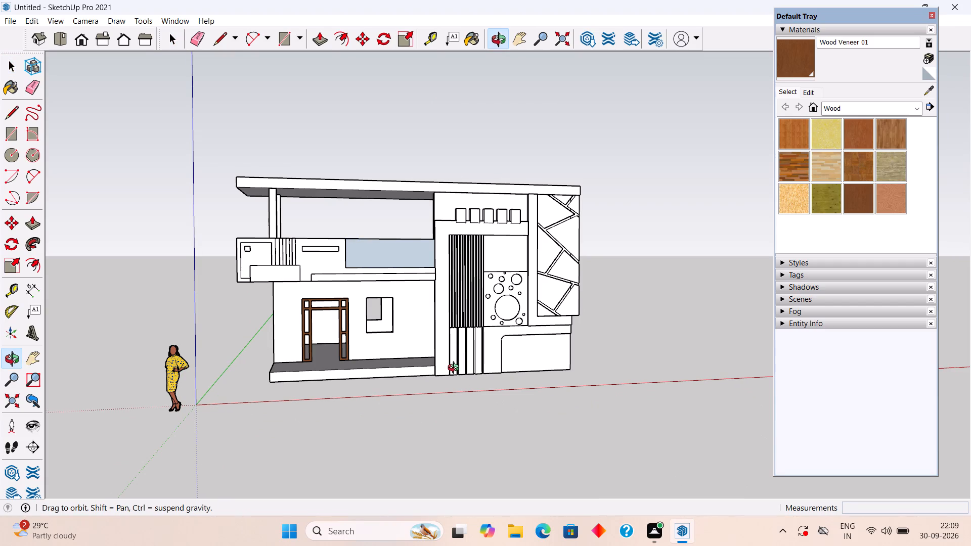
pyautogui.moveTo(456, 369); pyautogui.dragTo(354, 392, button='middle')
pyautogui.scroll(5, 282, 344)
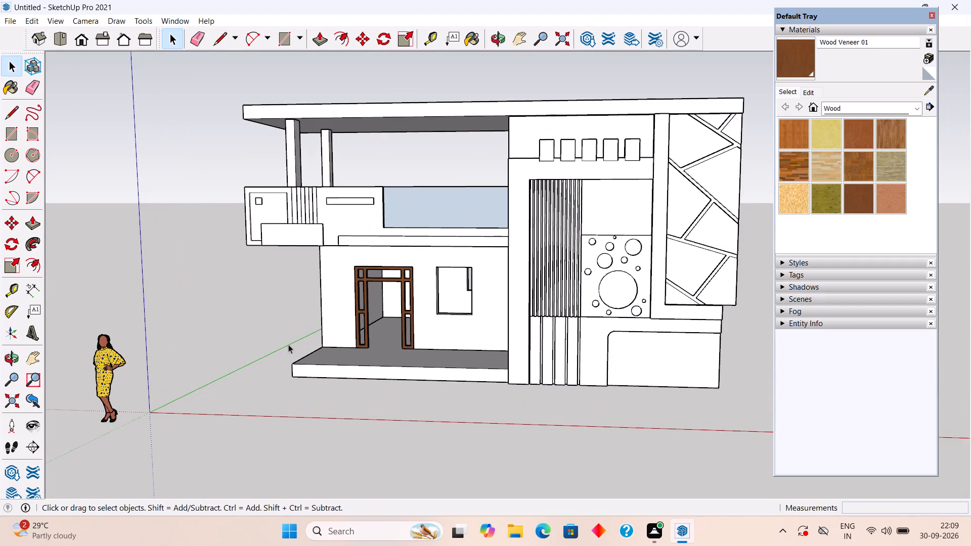
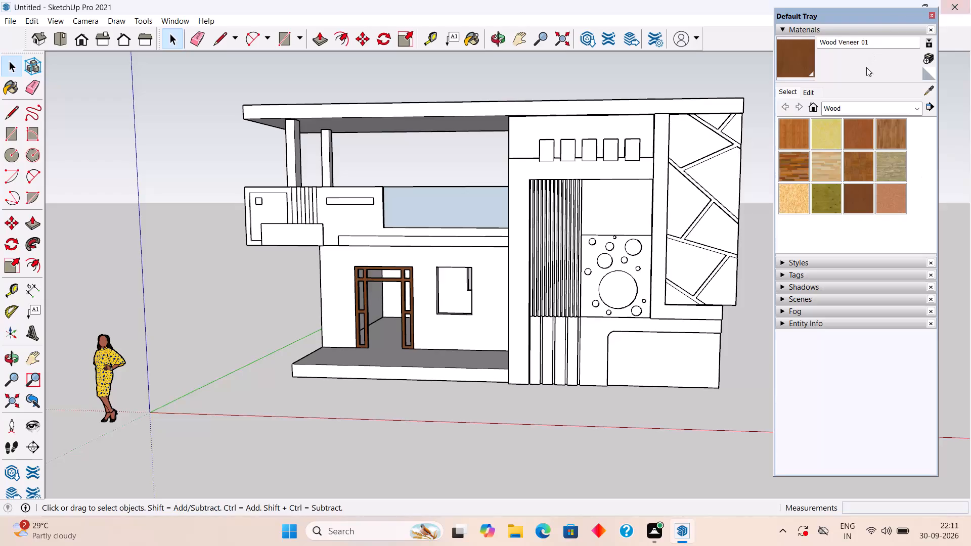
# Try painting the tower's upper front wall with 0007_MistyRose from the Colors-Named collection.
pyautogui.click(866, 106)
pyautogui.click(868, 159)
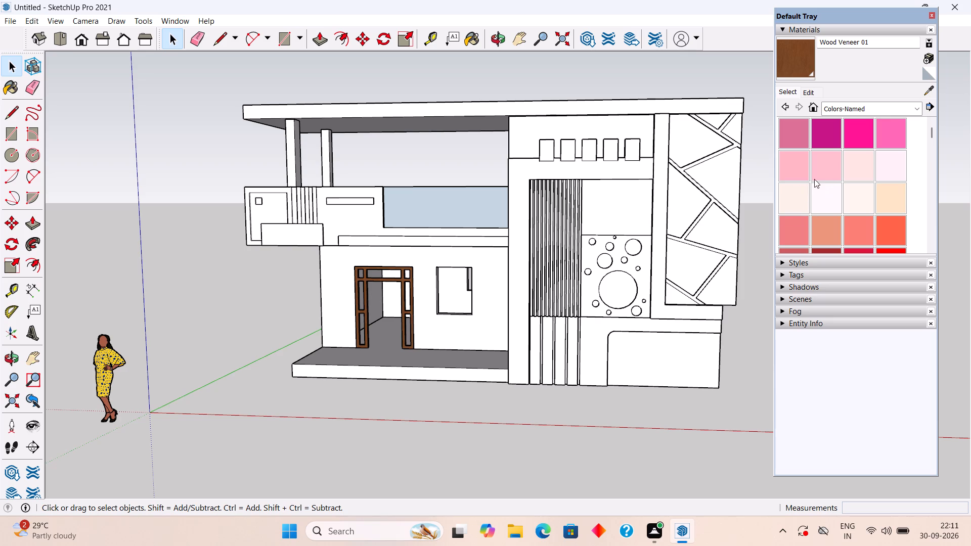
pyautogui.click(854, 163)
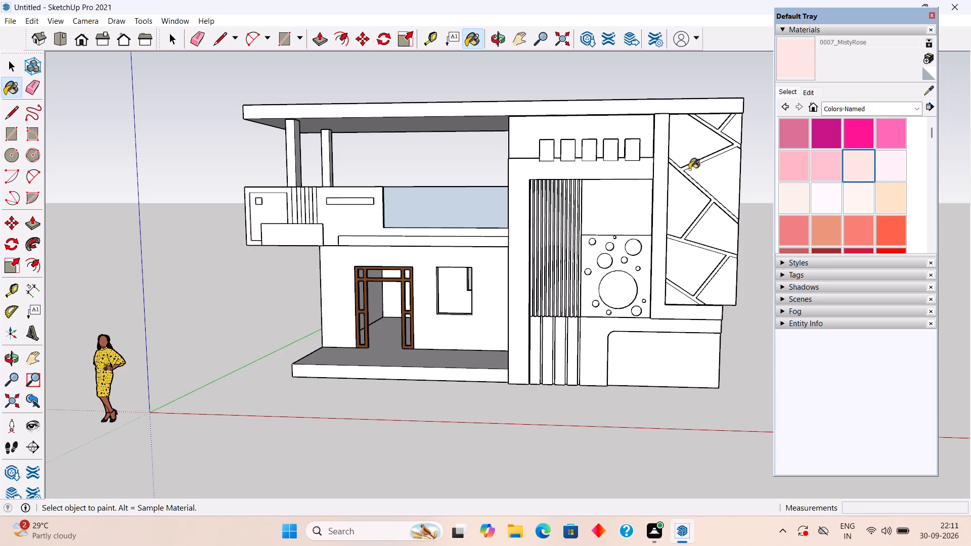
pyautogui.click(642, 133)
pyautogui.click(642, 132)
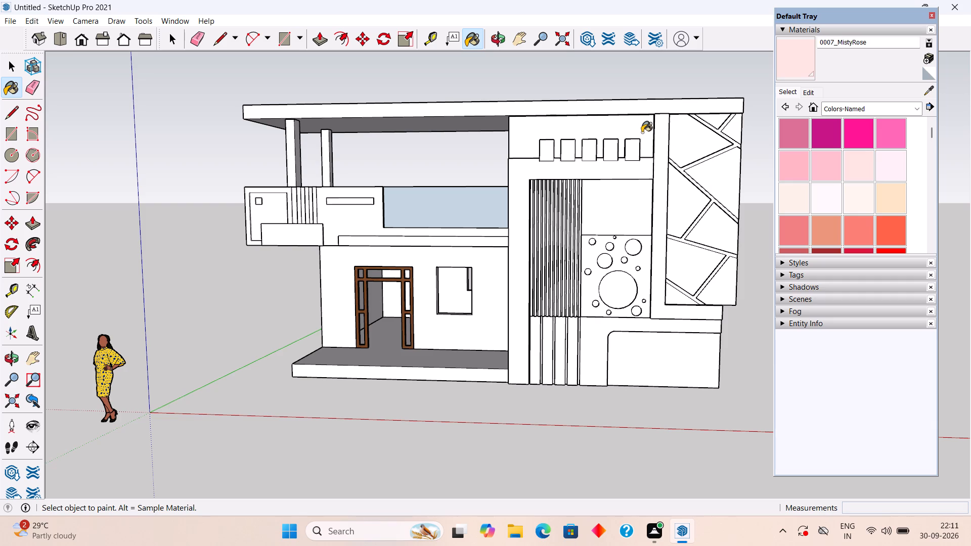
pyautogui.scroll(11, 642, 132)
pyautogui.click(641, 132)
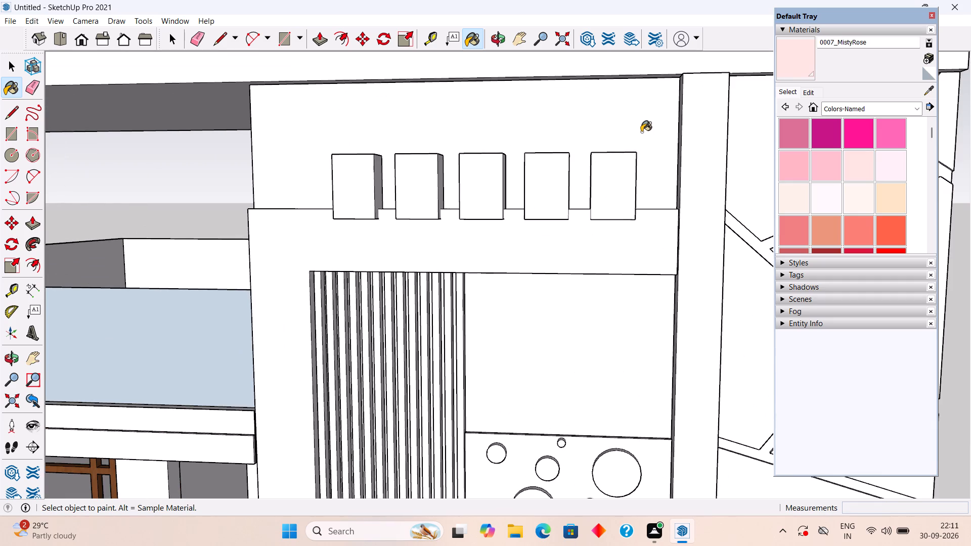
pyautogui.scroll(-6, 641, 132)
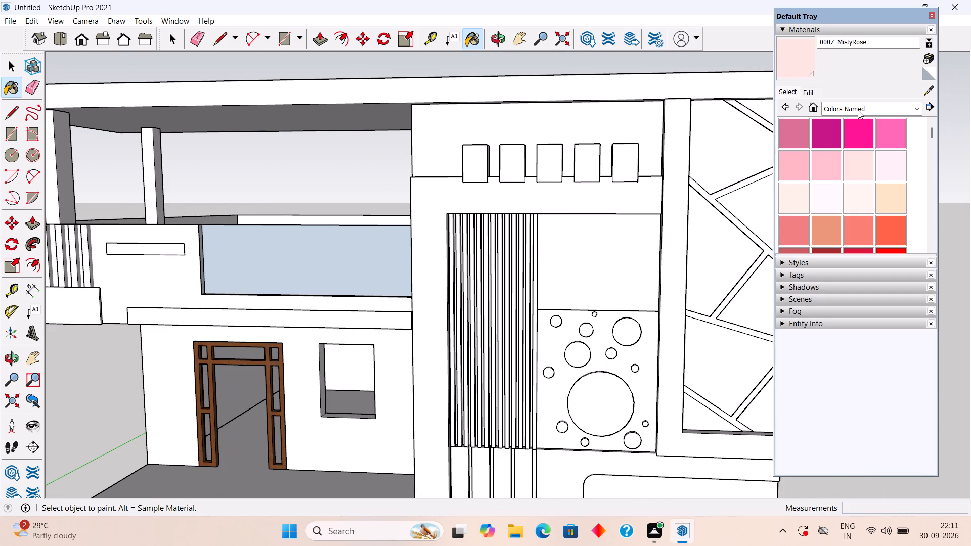
# Paint the tower's upper front wall, the panel above the circles and the recess behind the lower fins with Color B01 from the Colors collection.
pyautogui.click(858, 110)
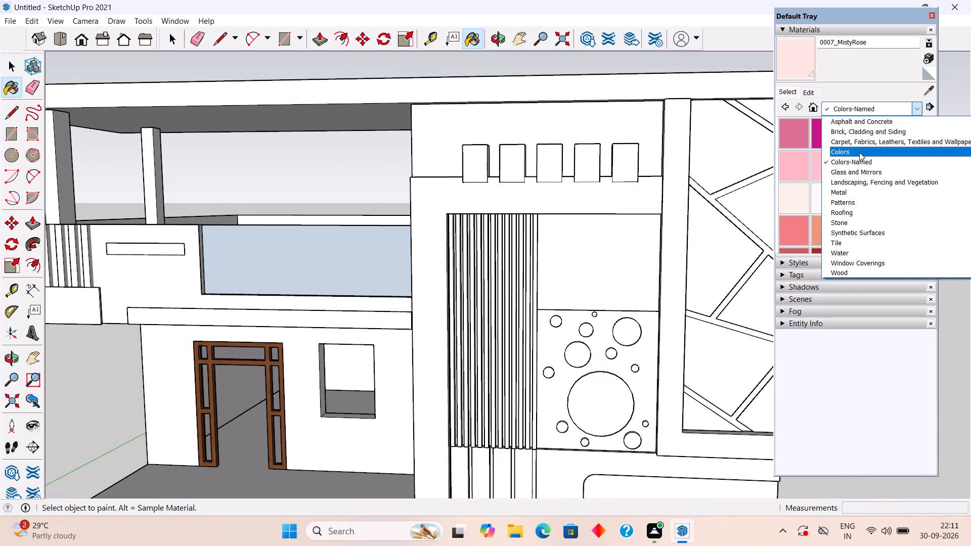
pyautogui.click(859, 152)
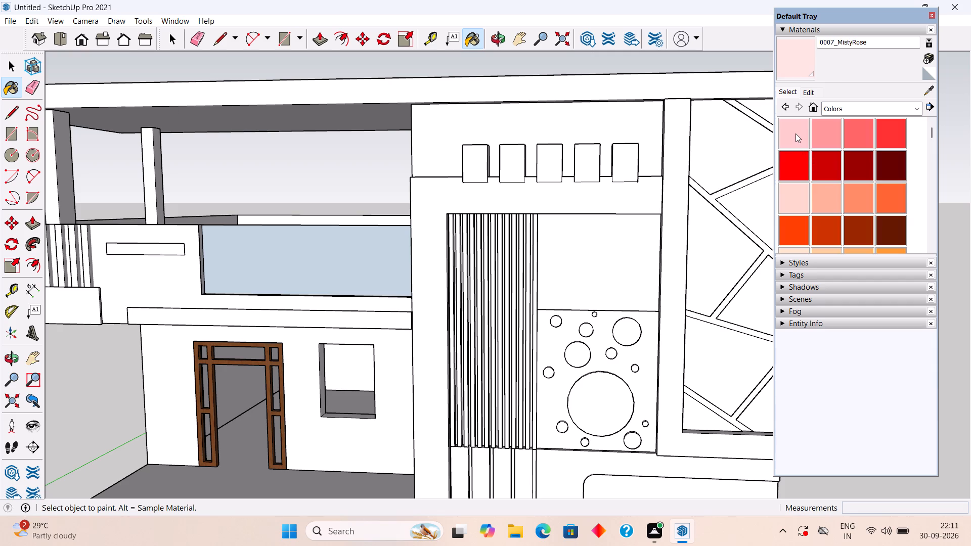
pyautogui.click(791, 190)
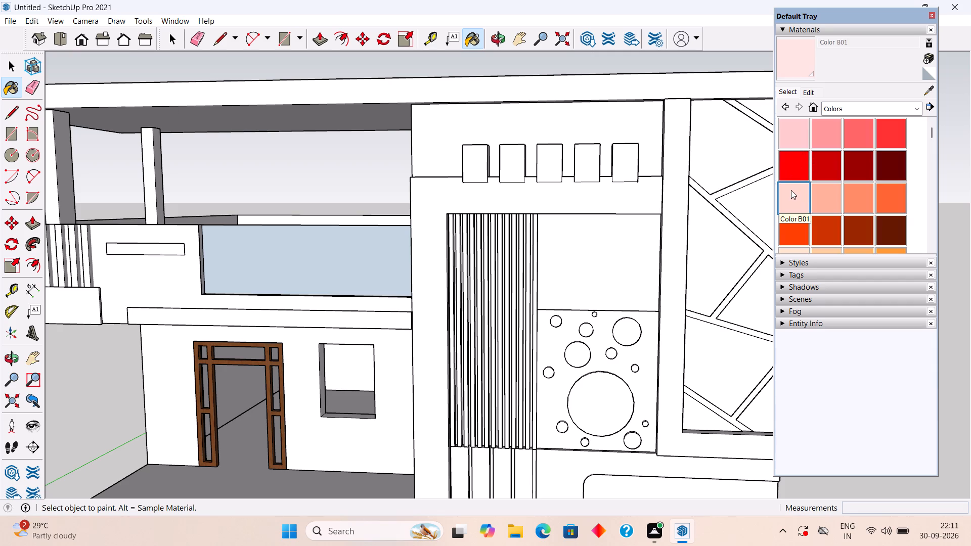
pyautogui.click(645, 128)
pyautogui.click(645, 128)
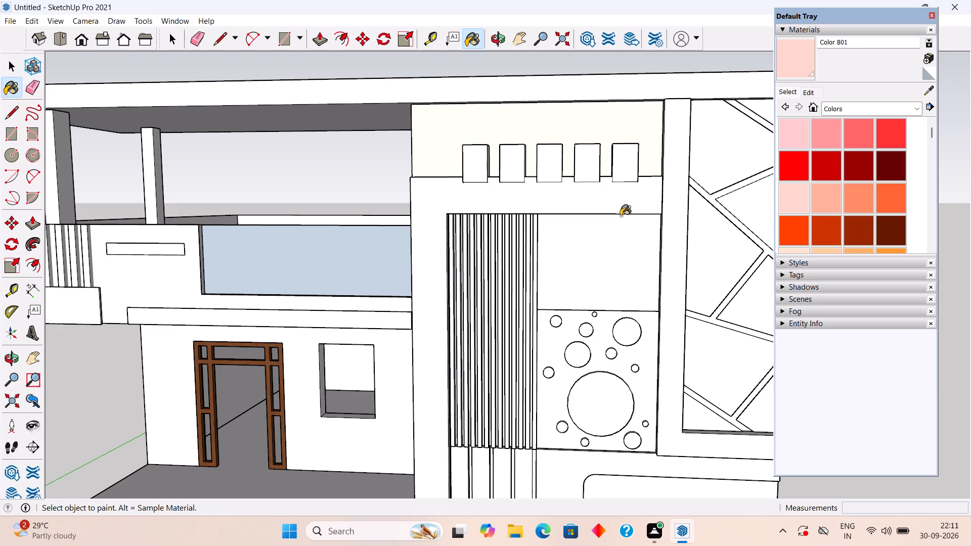
pyautogui.click(612, 238)
pyautogui.scroll(-4, 536, 394)
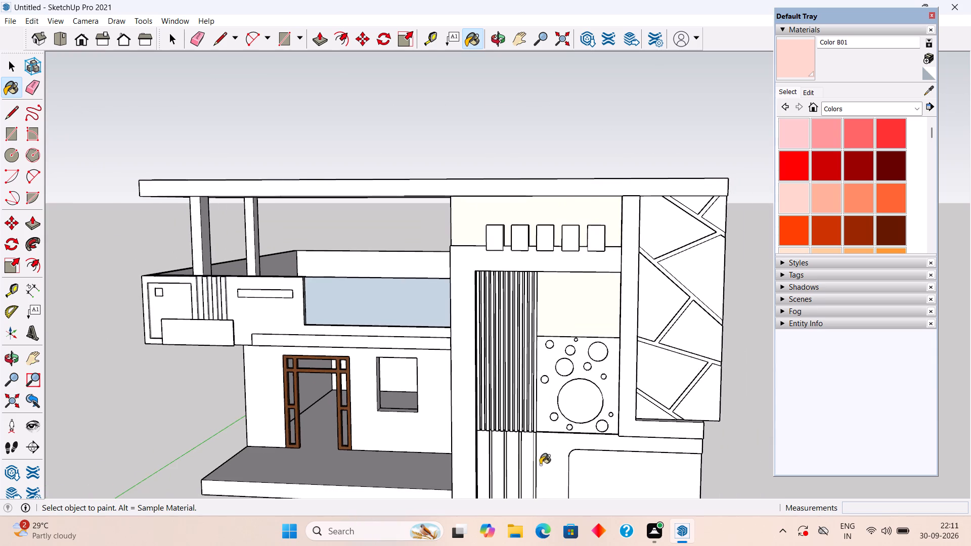
pyautogui.scroll(3, 535, 478)
pyautogui.click(528, 462)
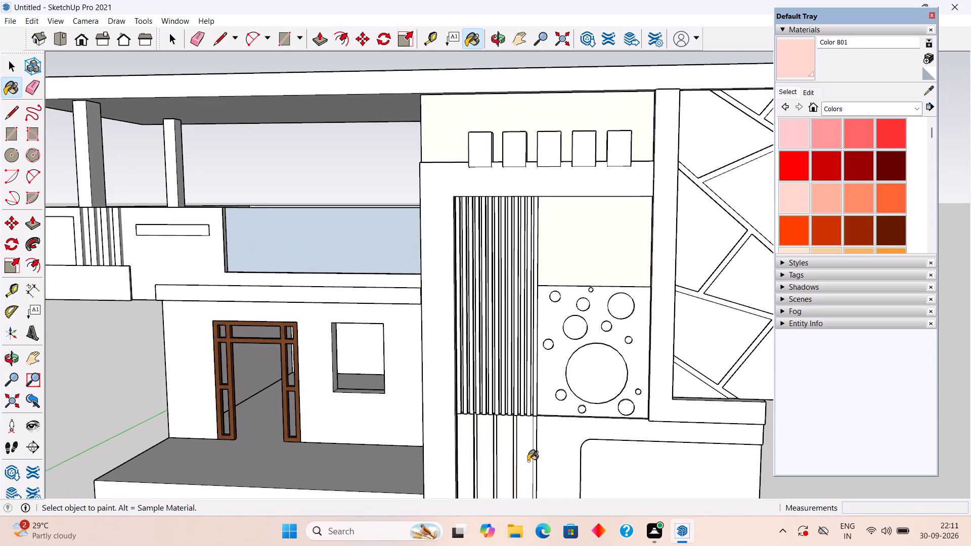
pyautogui.scroll(-6, 508, 449)
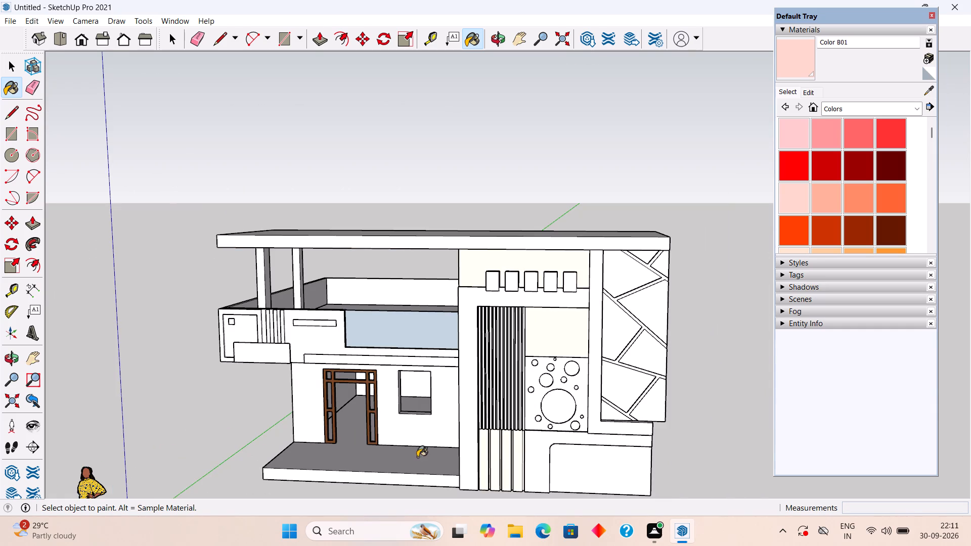
# Paint the ground-floor front wall and the roof slab over the upper terrace with Color B01.
pyautogui.click(417, 429)
pyautogui.moveTo(417, 429); pyautogui.dragTo(428, 430, button='middle')
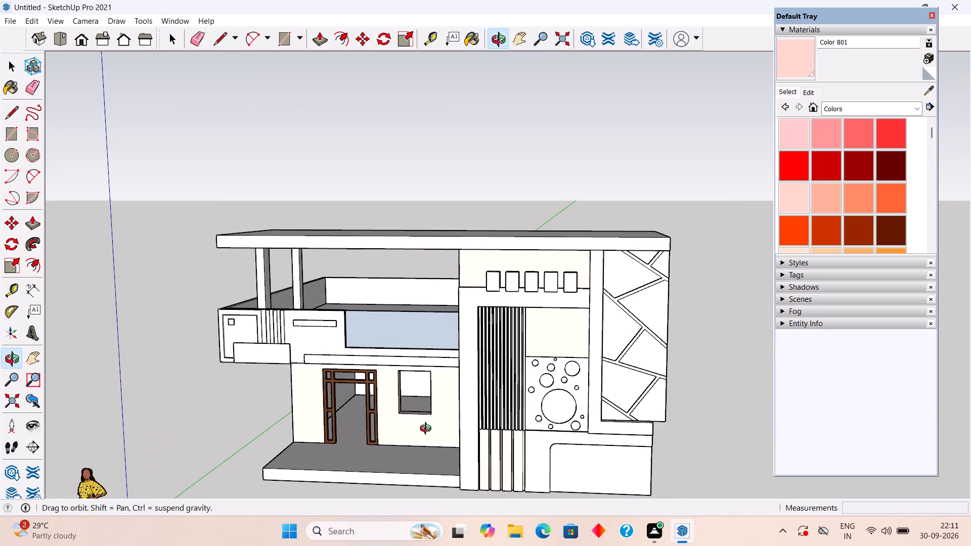
pyautogui.moveTo(428, 430); pyautogui.dragTo(506, 417, button='middle')
pyautogui.scroll(-1, 433, 431)
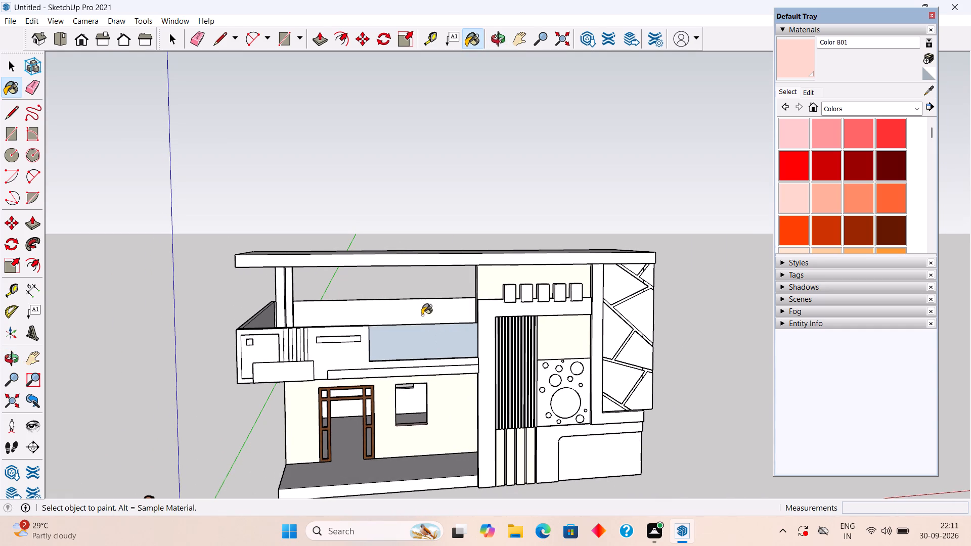
pyautogui.moveTo(422, 245); pyautogui.dragTo(467, 133, button='middle')
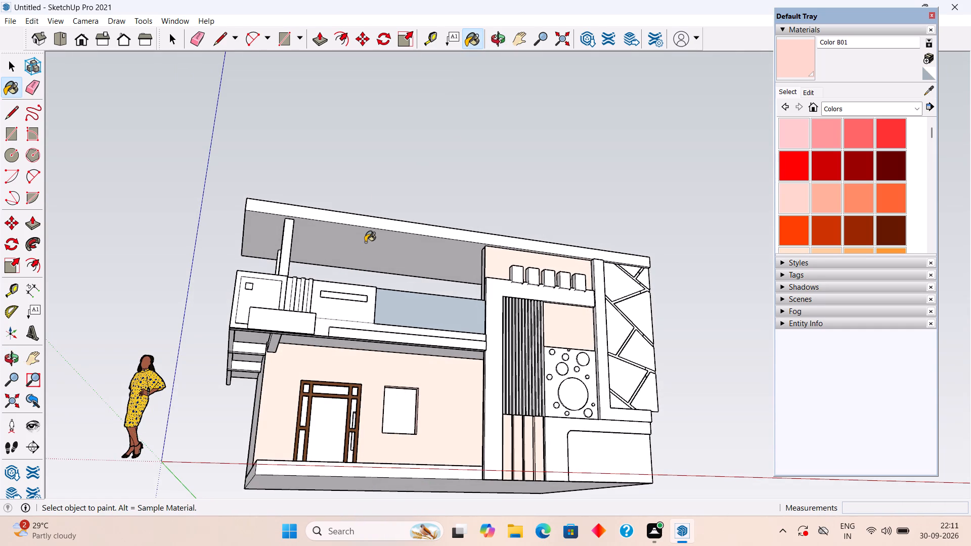
pyautogui.click(365, 242)
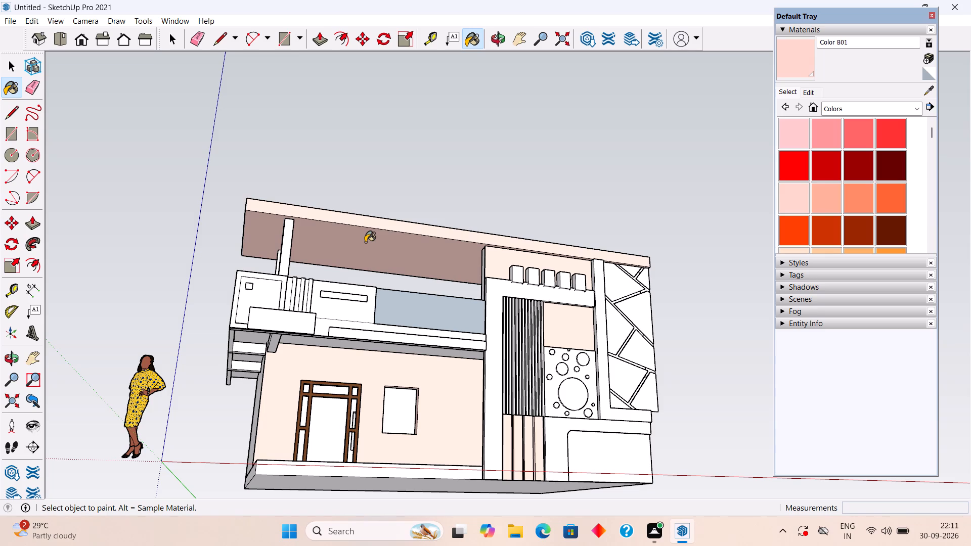
# Paint the side wall opposite the tower, the parapet above it, the floor slab and the two support brackets with Color B01.
pyautogui.moveTo(365, 241); pyautogui.dragTo(536, 221, button='middle')
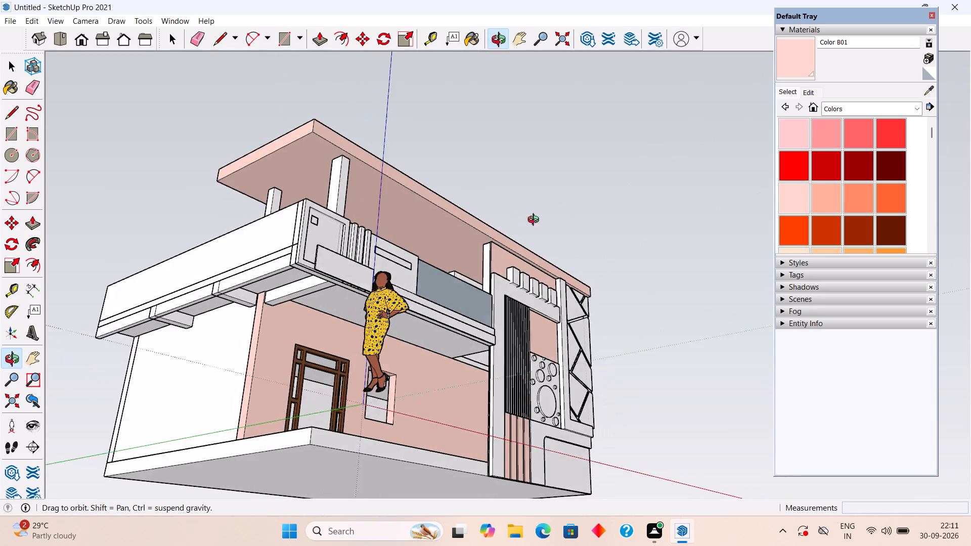
pyautogui.moveTo(536, 221); pyautogui.dragTo(602, 236, button='middle')
pyautogui.click(238, 343)
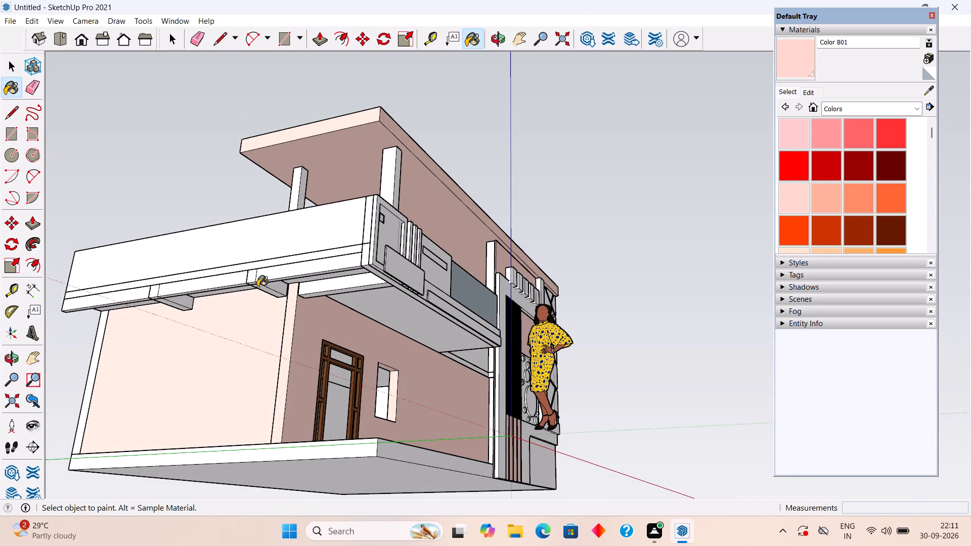
pyautogui.moveTo(261, 271); pyautogui.dragTo(373, 278, button='middle')
pyautogui.click(375, 221)
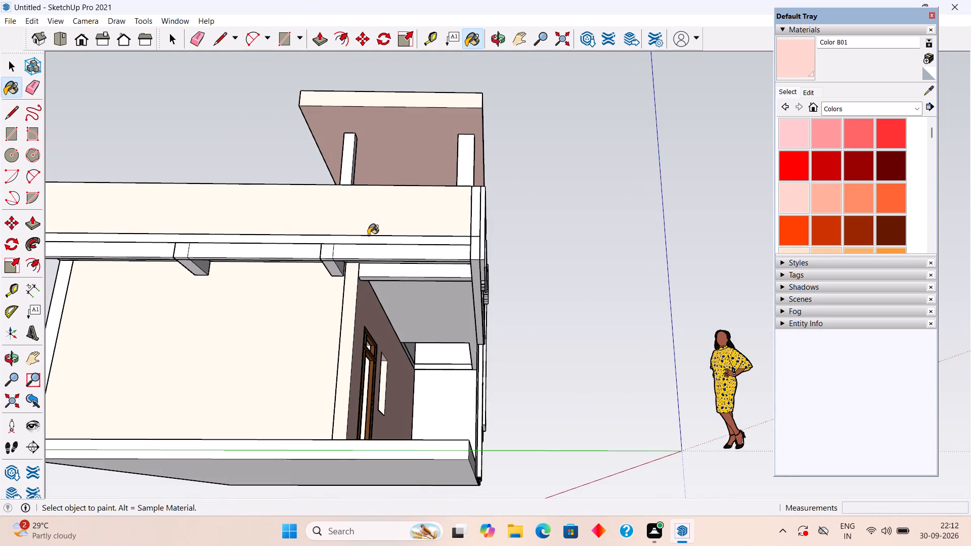
pyautogui.click(365, 250)
pyautogui.click(363, 241)
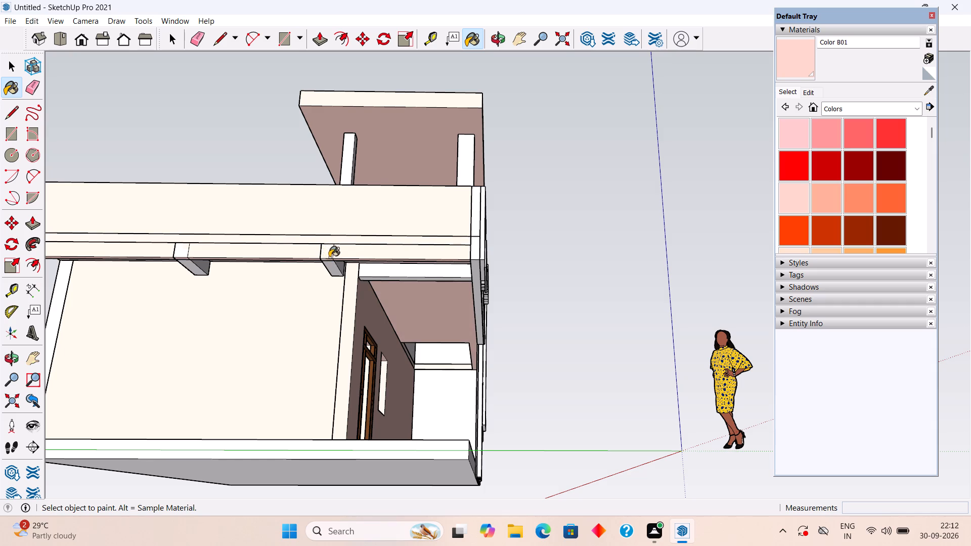
pyautogui.click(328, 252)
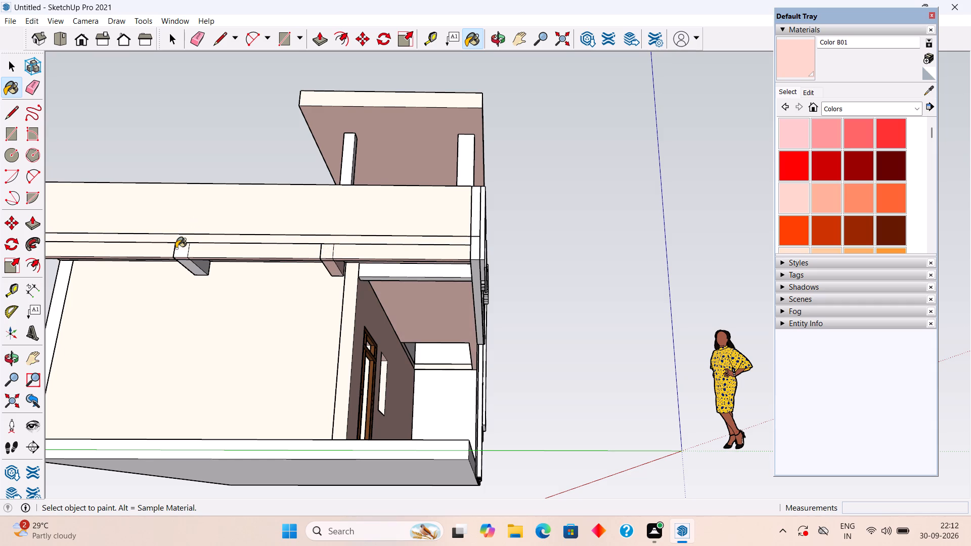
pyautogui.click(180, 249)
# Paint the rear corner column and the rear terrace parapet with Color B01.
pyautogui.scroll(-9, 180, 249)
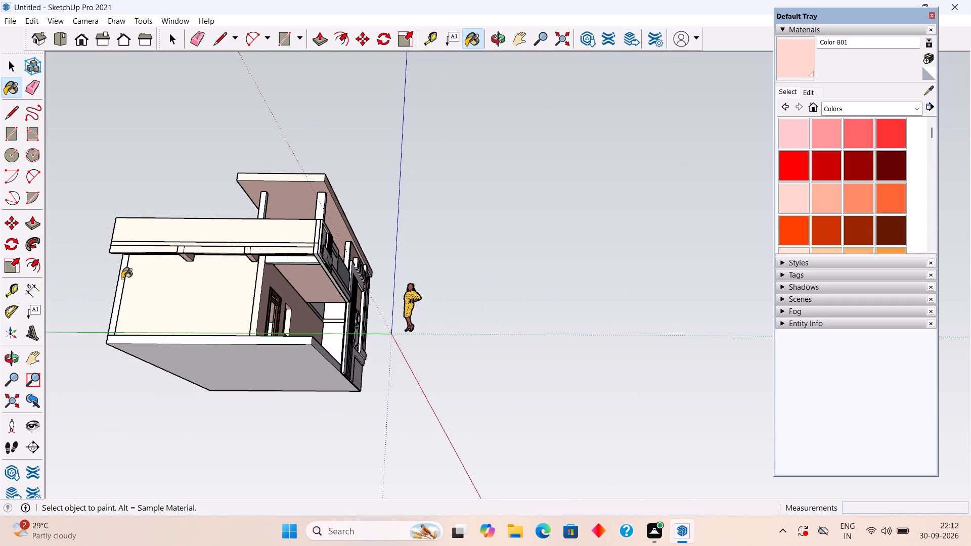
pyautogui.click(122, 279)
pyautogui.moveTo(159, 258); pyautogui.dragTo(375, 338, button='middle')
pyautogui.click(199, 243)
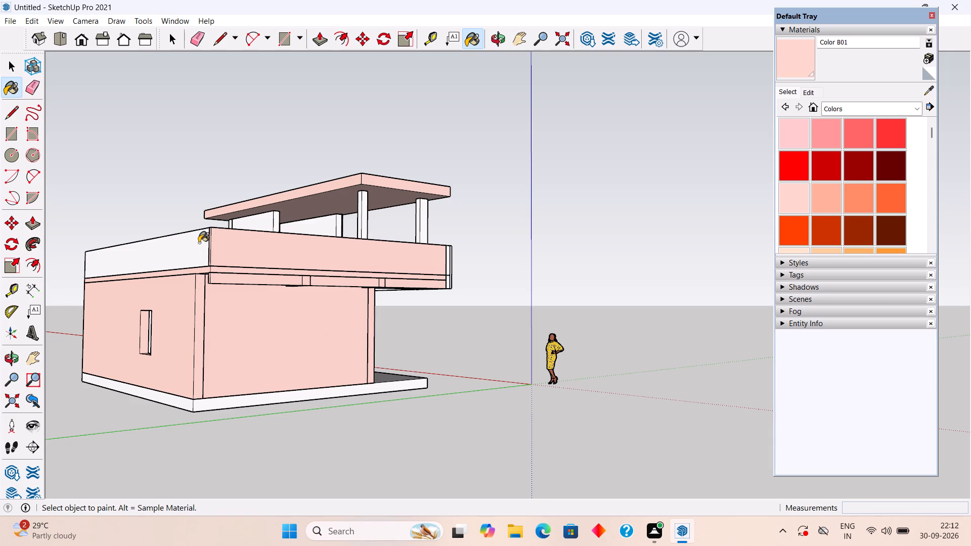
# Paint the tower-side wall, its terrace parapet and the tower's outer side faces with Color B01.
pyautogui.moveTo(243, 272); pyautogui.dragTo(500, 320, button='middle')
pyautogui.scroll(-4, 344, 342)
pyautogui.moveTo(258, 343); pyautogui.dragTo(349, 317, button='middle')
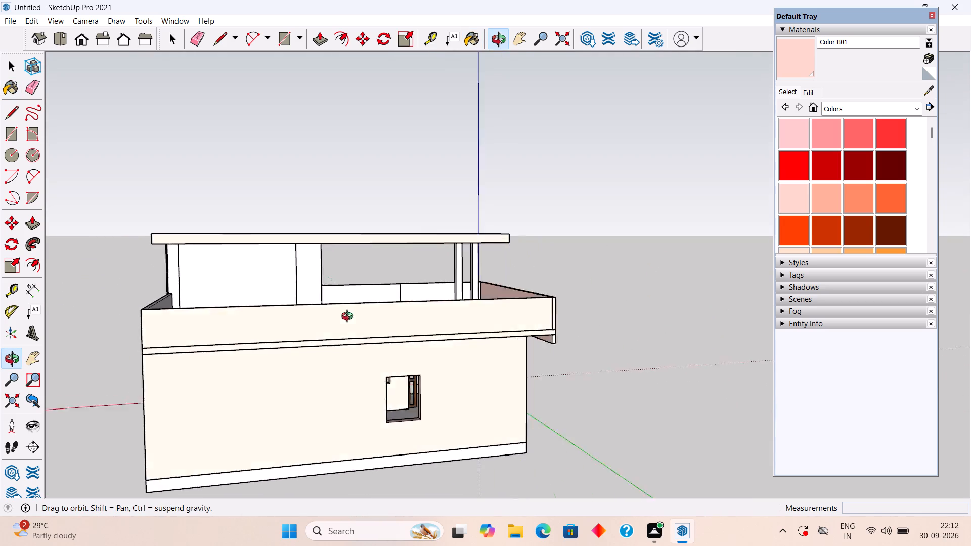
pyautogui.moveTo(349, 317); pyautogui.dragTo(487, 289, button='middle')
pyautogui.click(308, 319)
pyautogui.click(319, 285)
pyautogui.scroll(-1, 287, 311)
pyautogui.moveTo(284, 314); pyautogui.dragTo(406, 315, button='middle')
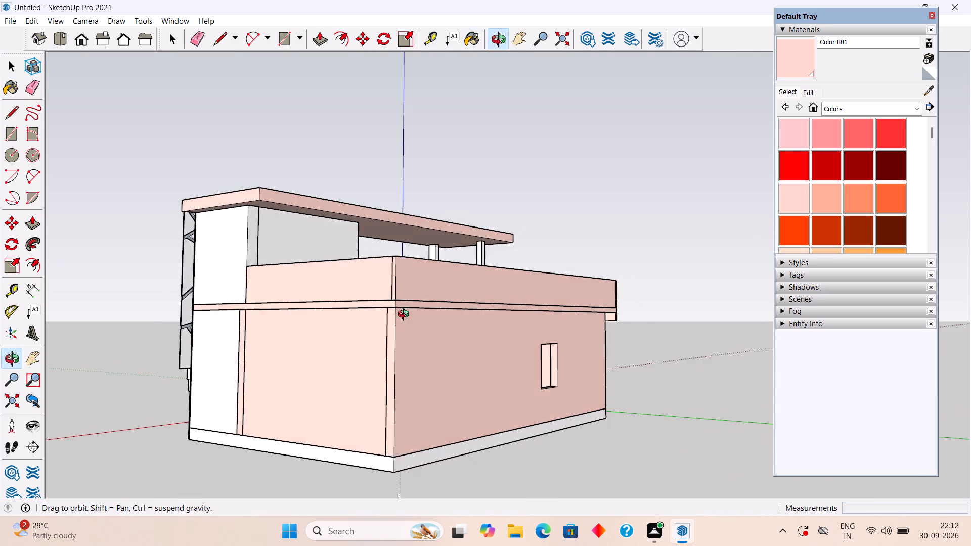
pyautogui.moveTo(406, 315); pyautogui.dragTo(489, 318, button='middle')
pyautogui.click(393, 351)
pyautogui.click(391, 228)
pyautogui.scroll(-9, 368, 344)
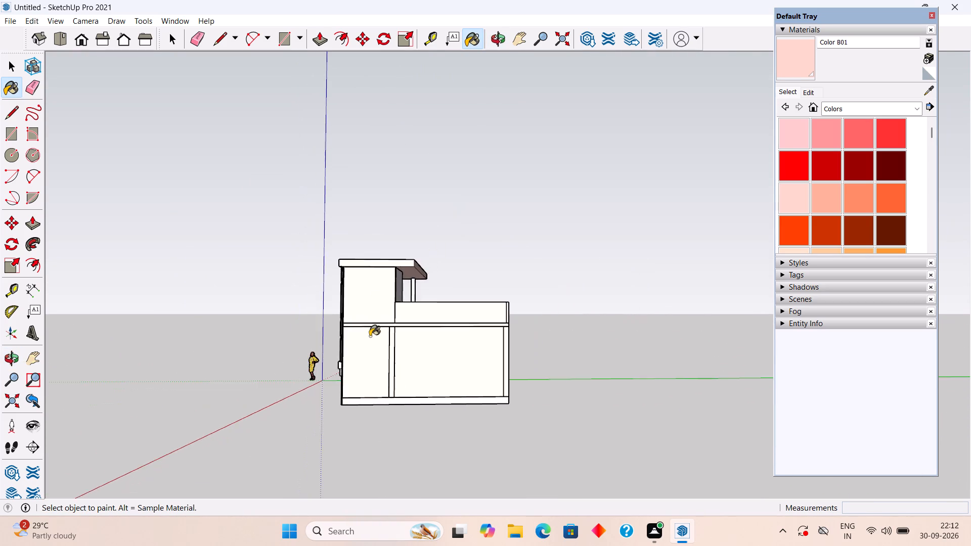
# Paint the row of five small blocks on the tower's upper front with Color D05 from the Colors collection.
pyautogui.moveTo(370, 336); pyautogui.dragTo(616, 307, button='middle')
pyautogui.moveTo(234, 396); pyautogui.dragTo(635, 366, button='middle')
pyautogui.moveTo(633, 358); pyautogui.dragTo(561, 440, button='middle')
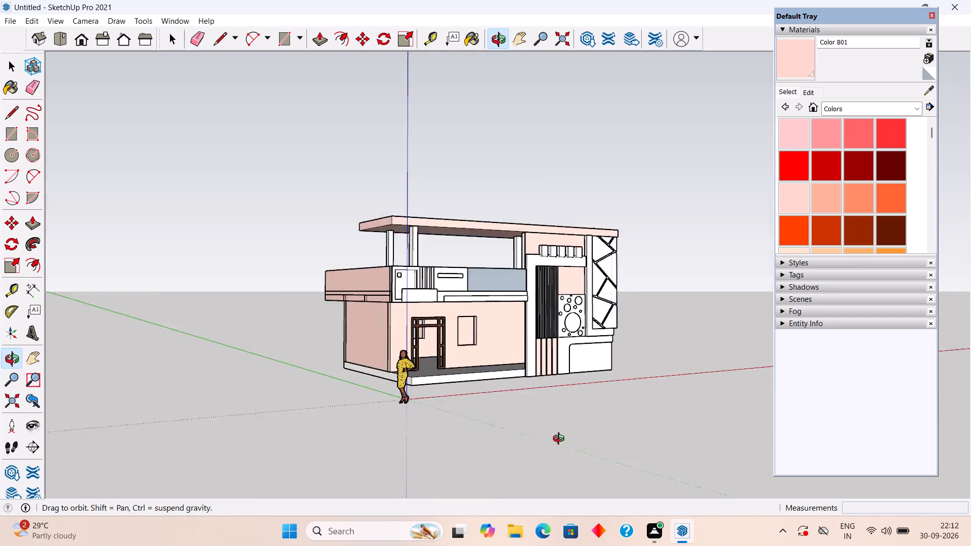
pyautogui.moveTo(561, 440); pyautogui.dragTo(508, 499, button='middle')
pyautogui.moveTo(493, 350); pyautogui.dragTo(430, 284, button='middle')
pyautogui.scroll(1, 481, 375)
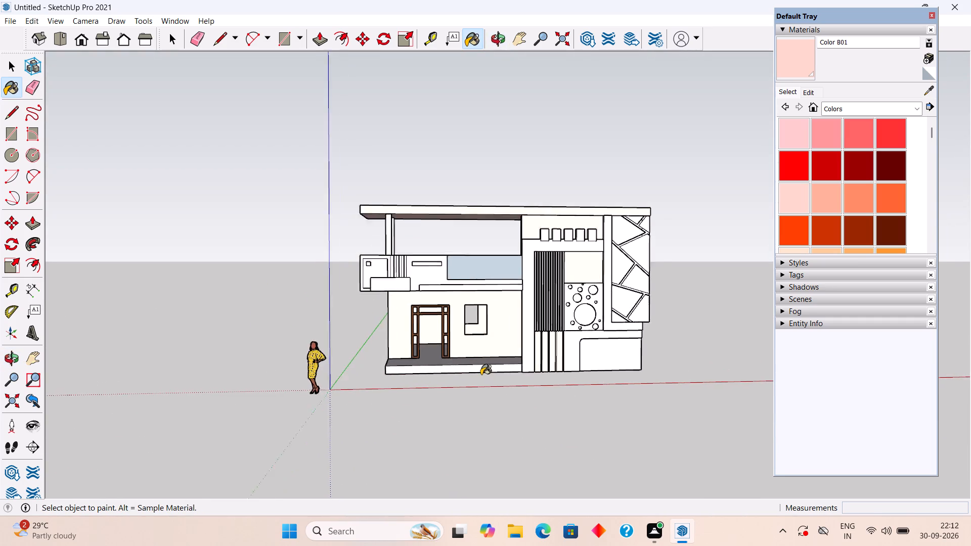
pyautogui.scroll(2, 481, 375)
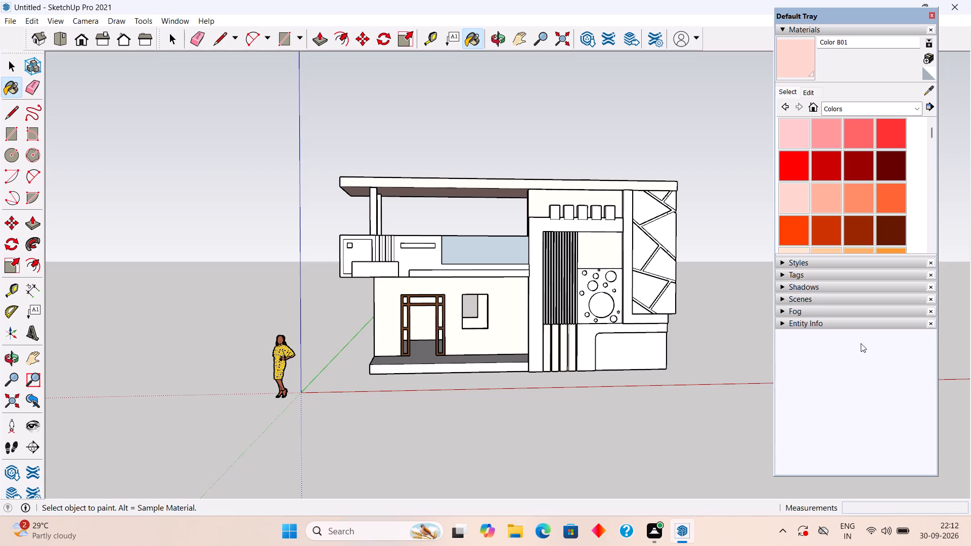
pyautogui.scroll(-3, 811, 190)
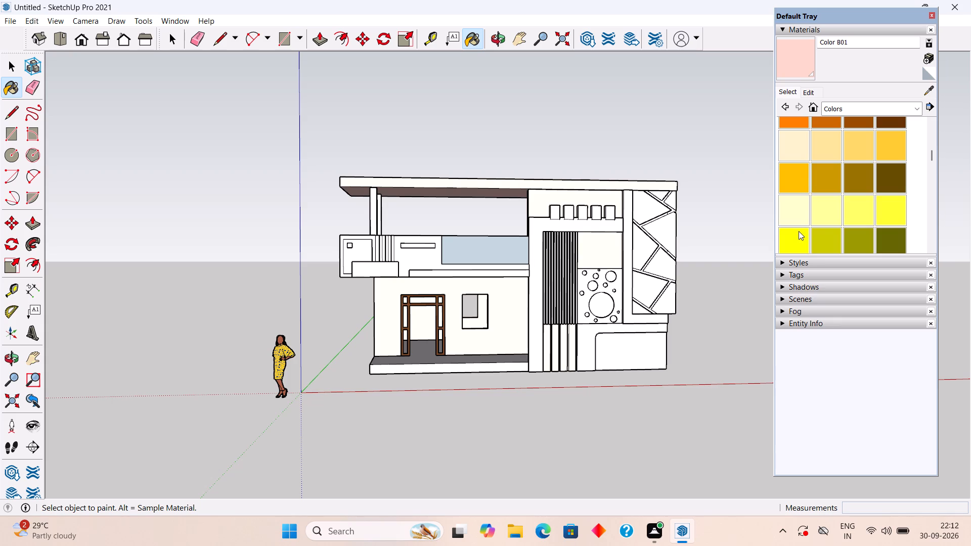
pyautogui.scroll(-1, 814, 211)
pyautogui.scroll(2, 814, 211)
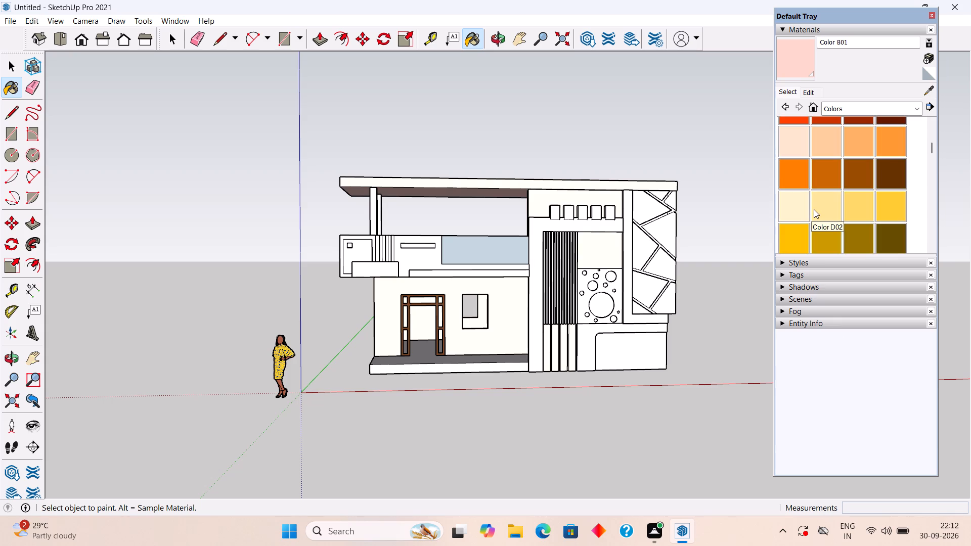
pyautogui.scroll(-2, 814, 209)
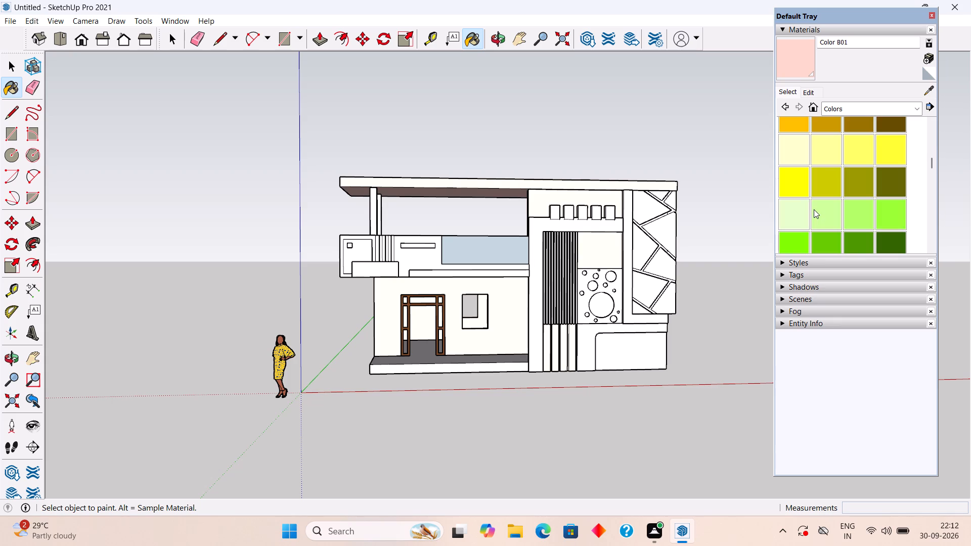
pyautogui.click(797, 125)
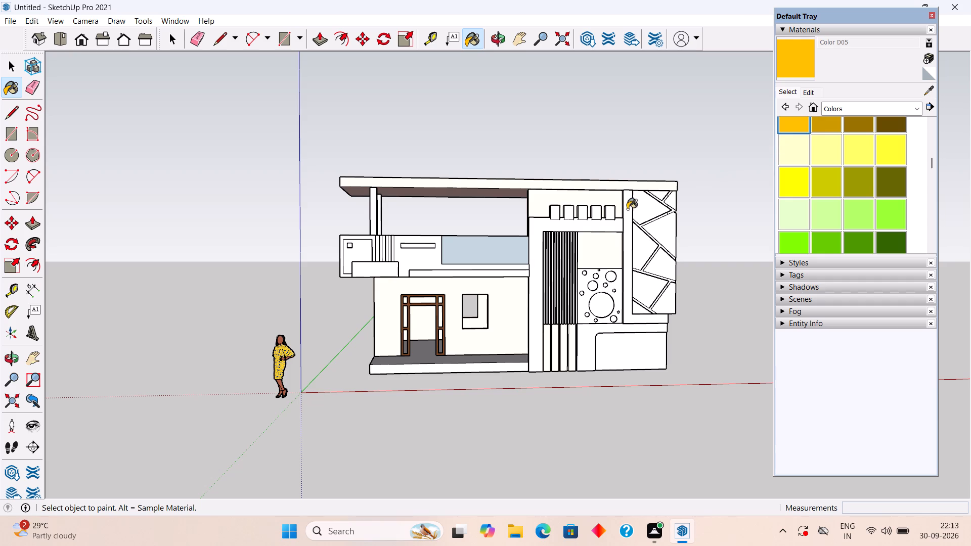
pyautogui.click(614, 214)
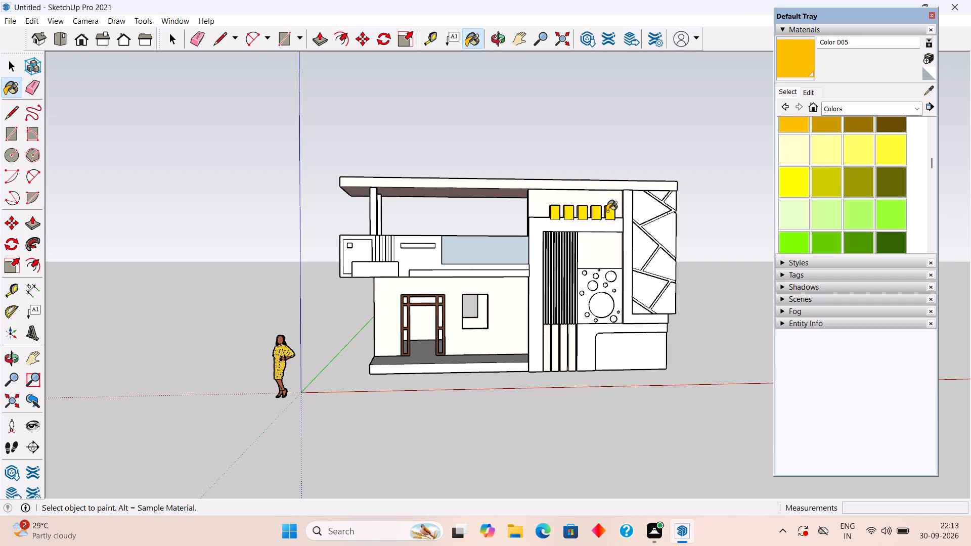
# Paint the raised rectangular block on the balcony front above the door with Color D05.
pyautogui.scroll(4, 607, 211)
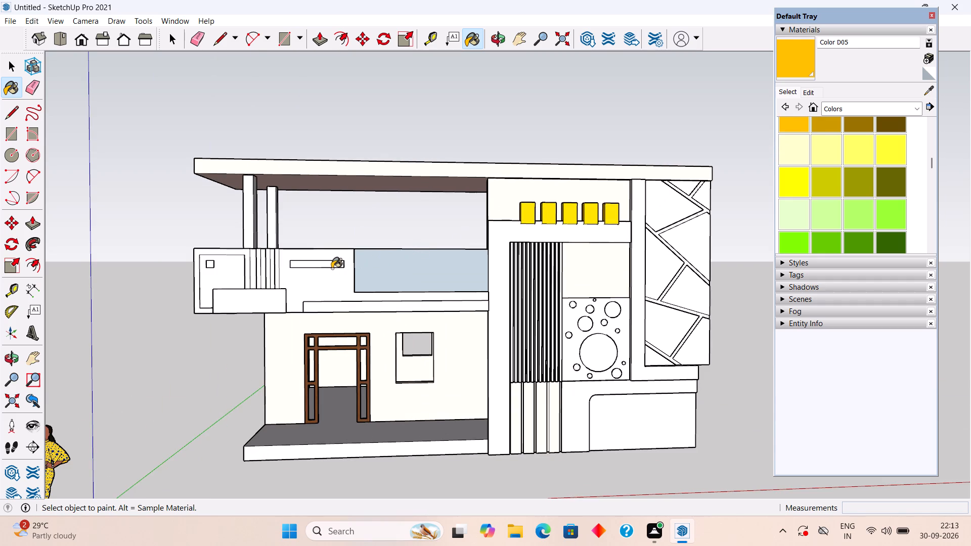
pyautogui.click(250, 305)
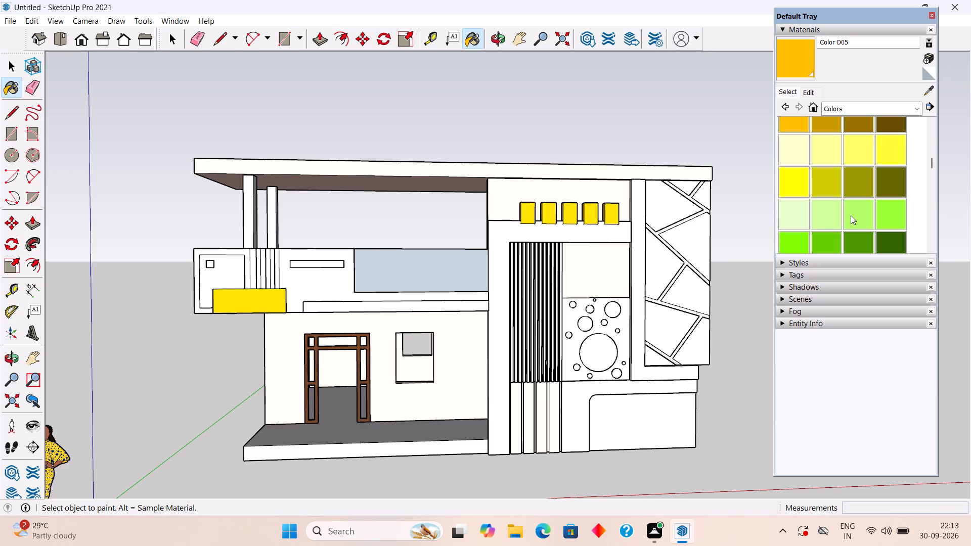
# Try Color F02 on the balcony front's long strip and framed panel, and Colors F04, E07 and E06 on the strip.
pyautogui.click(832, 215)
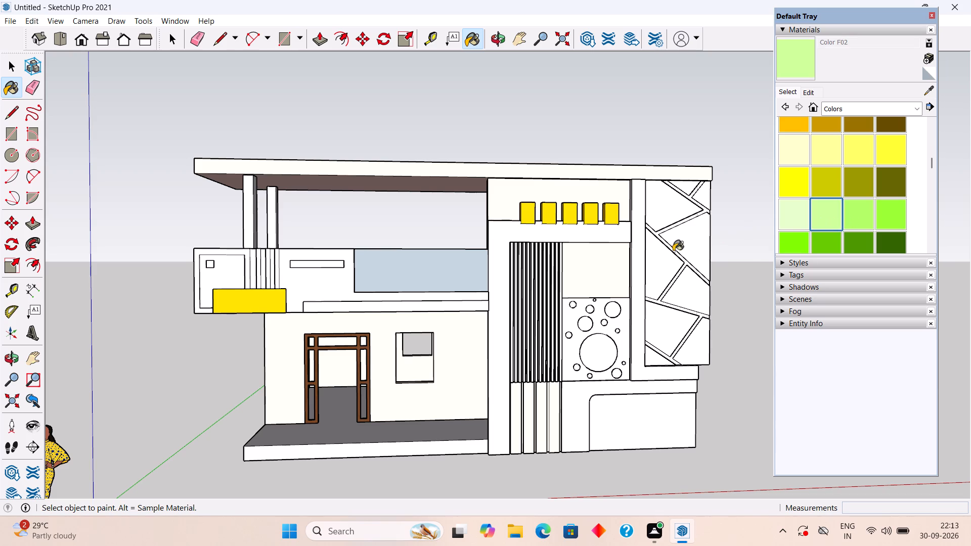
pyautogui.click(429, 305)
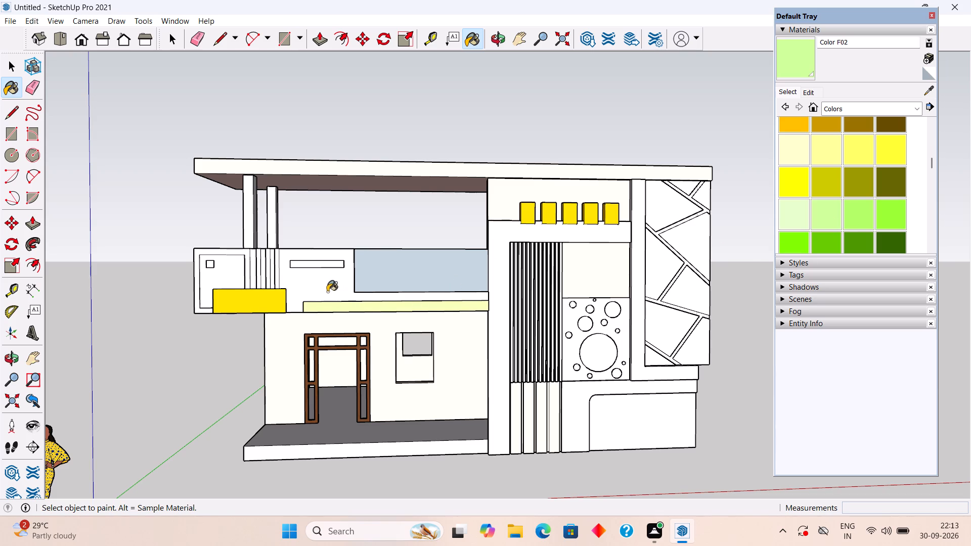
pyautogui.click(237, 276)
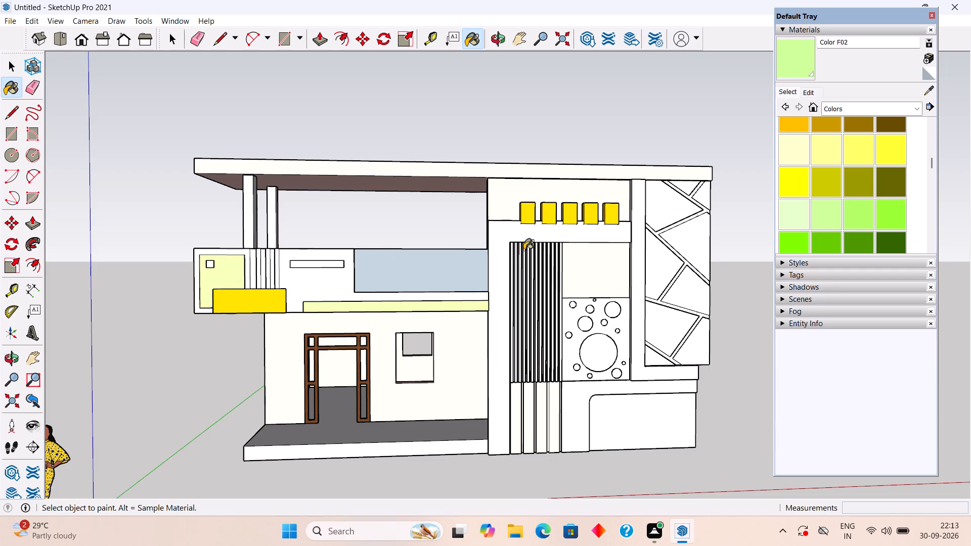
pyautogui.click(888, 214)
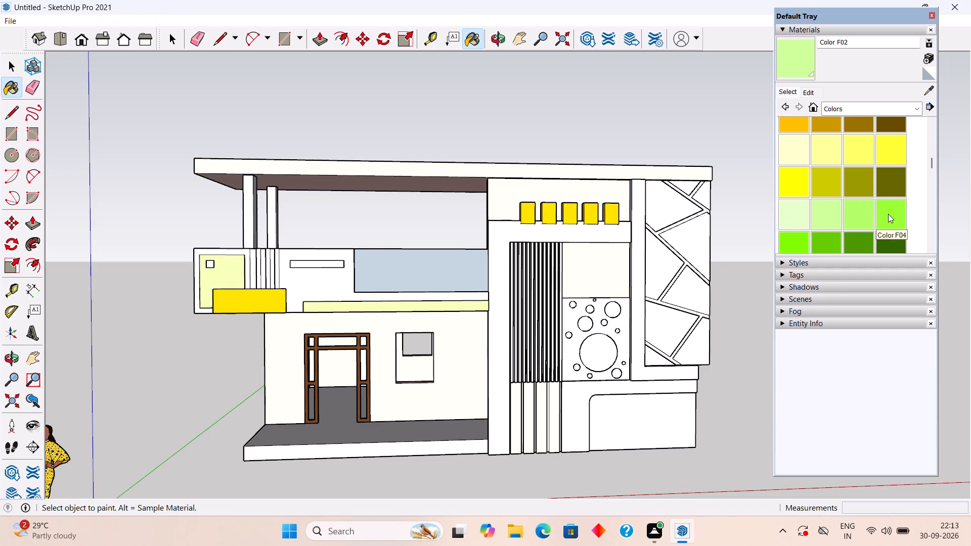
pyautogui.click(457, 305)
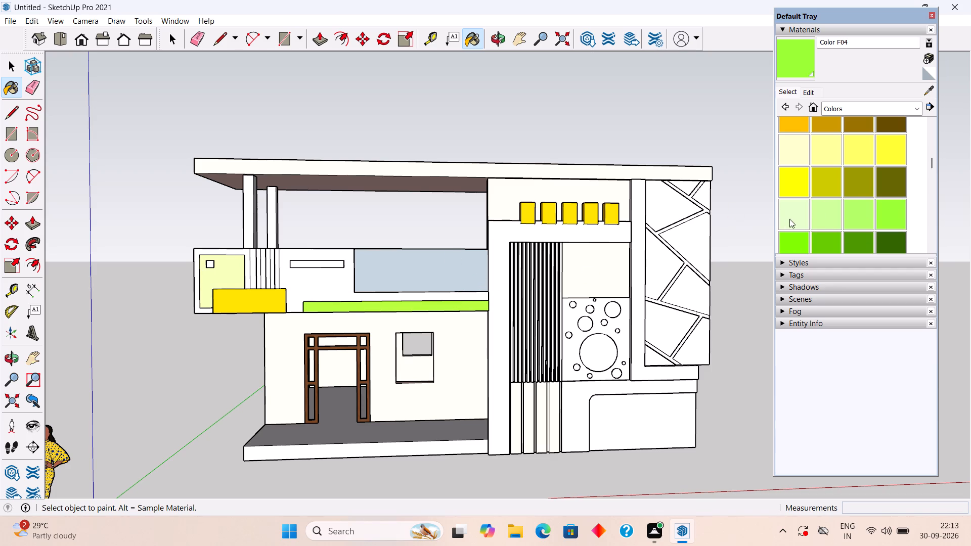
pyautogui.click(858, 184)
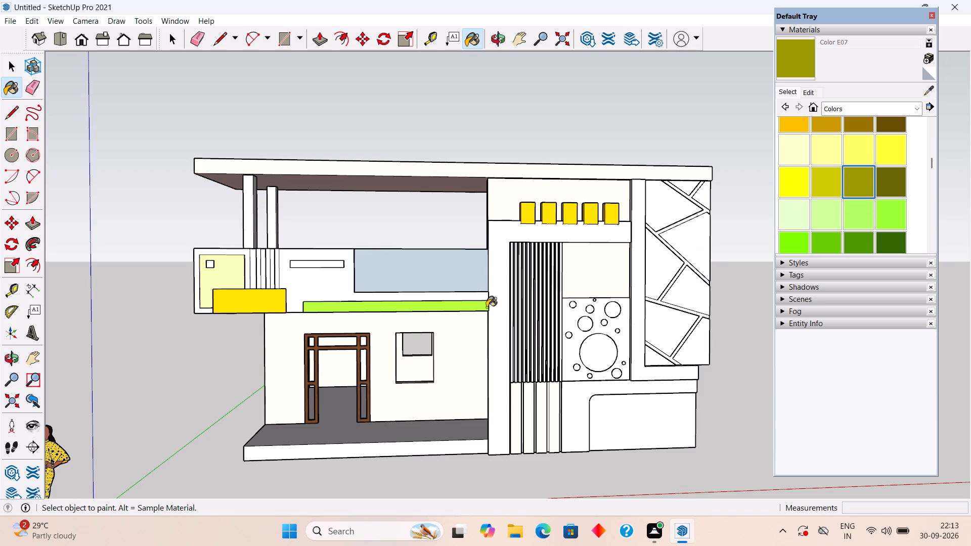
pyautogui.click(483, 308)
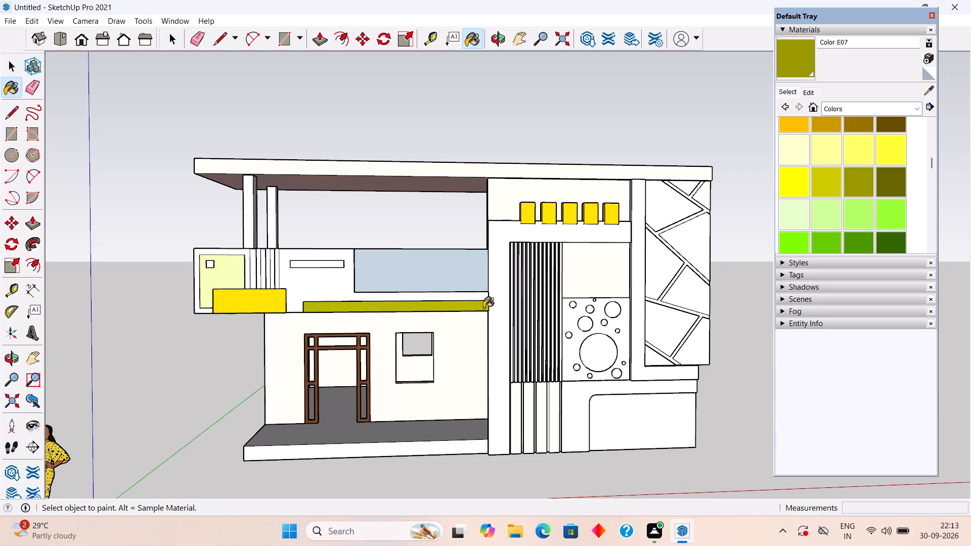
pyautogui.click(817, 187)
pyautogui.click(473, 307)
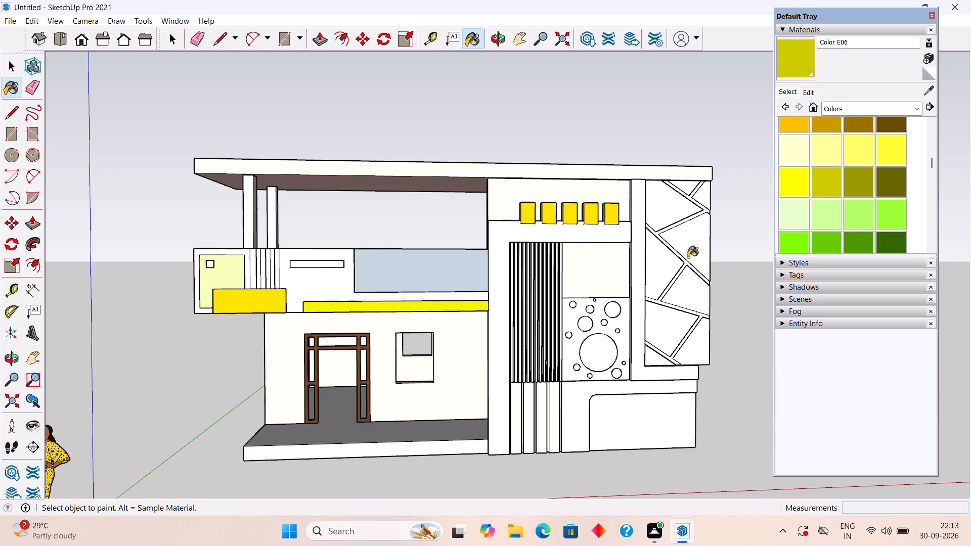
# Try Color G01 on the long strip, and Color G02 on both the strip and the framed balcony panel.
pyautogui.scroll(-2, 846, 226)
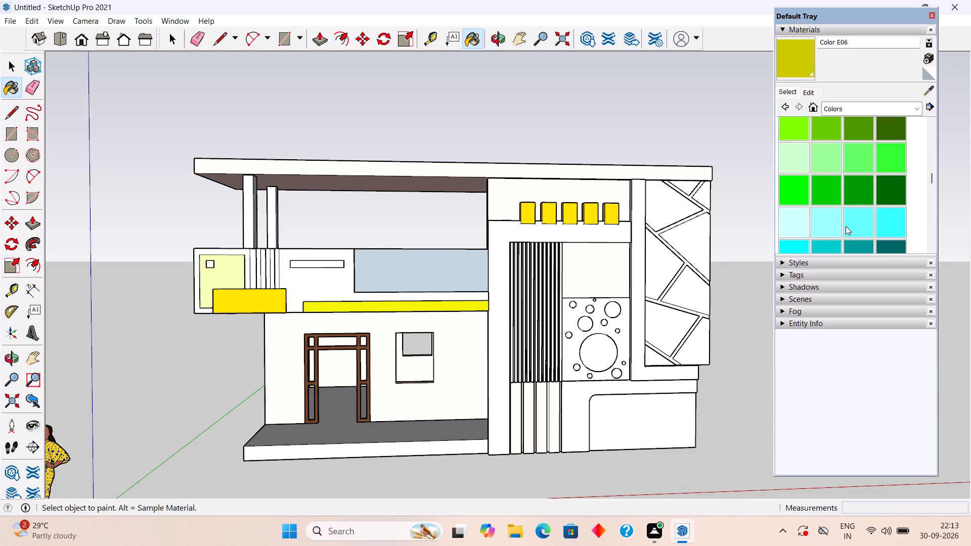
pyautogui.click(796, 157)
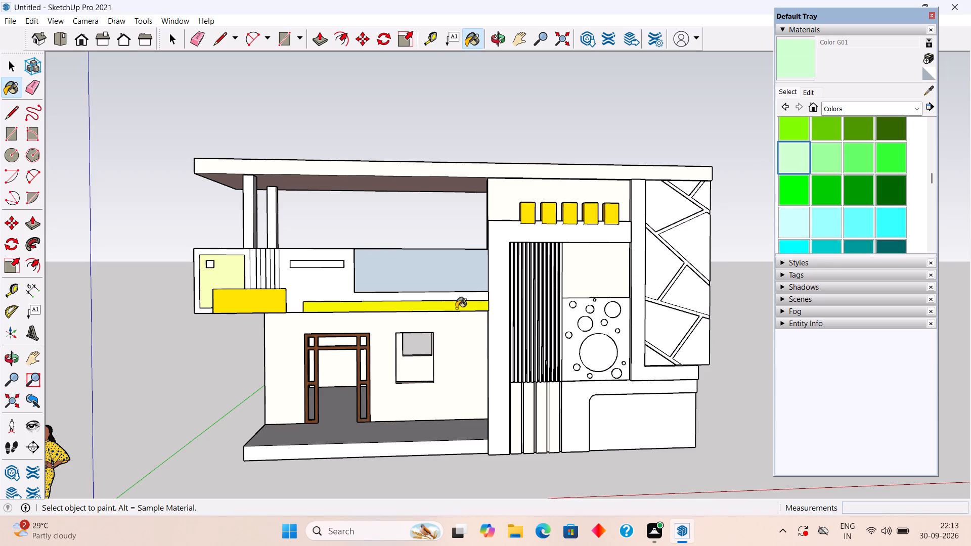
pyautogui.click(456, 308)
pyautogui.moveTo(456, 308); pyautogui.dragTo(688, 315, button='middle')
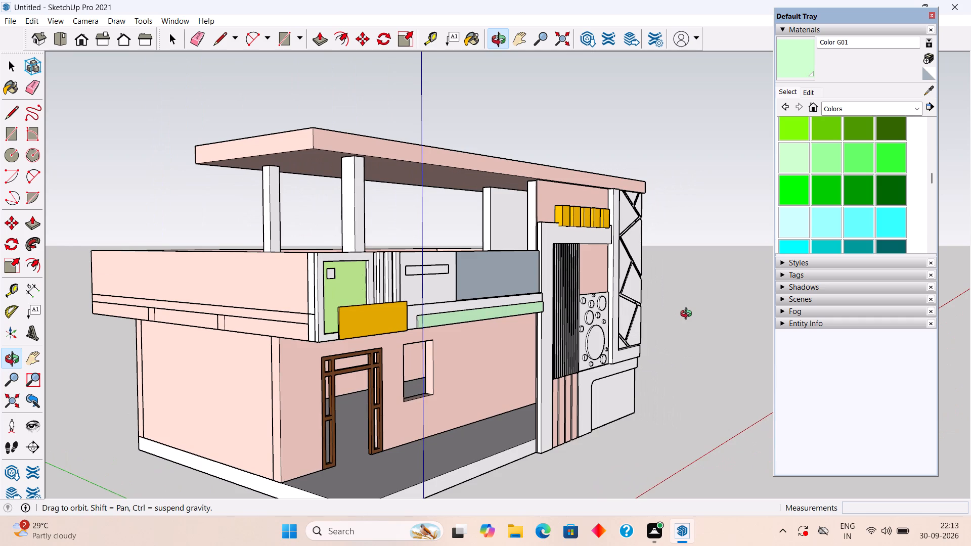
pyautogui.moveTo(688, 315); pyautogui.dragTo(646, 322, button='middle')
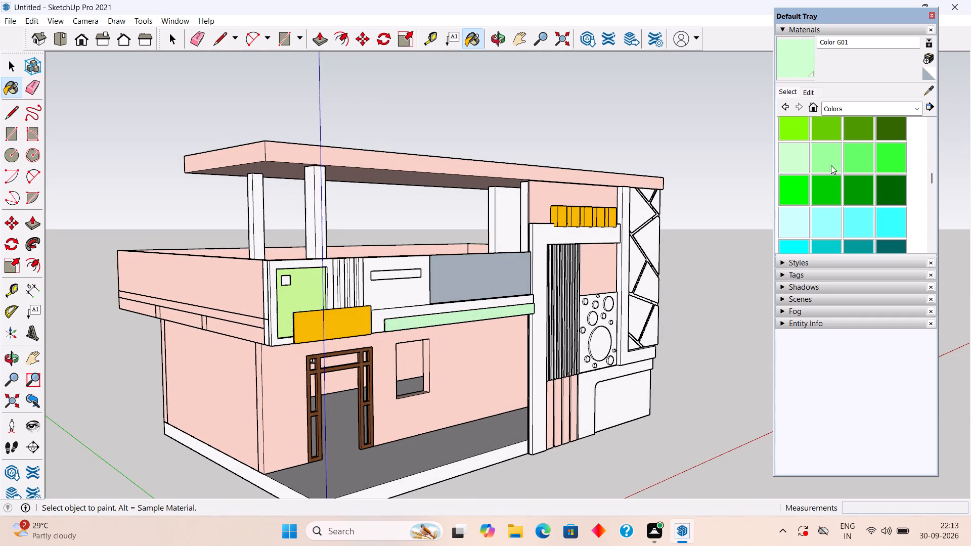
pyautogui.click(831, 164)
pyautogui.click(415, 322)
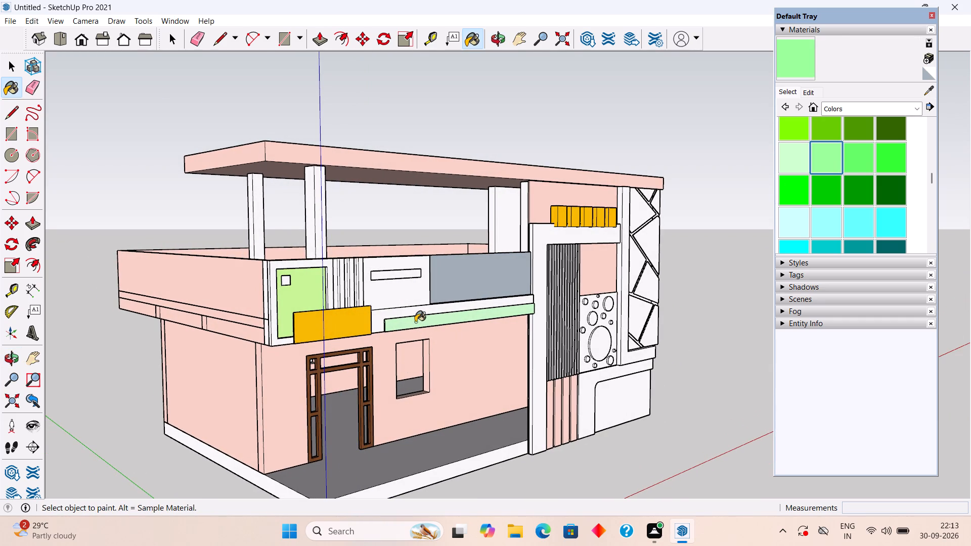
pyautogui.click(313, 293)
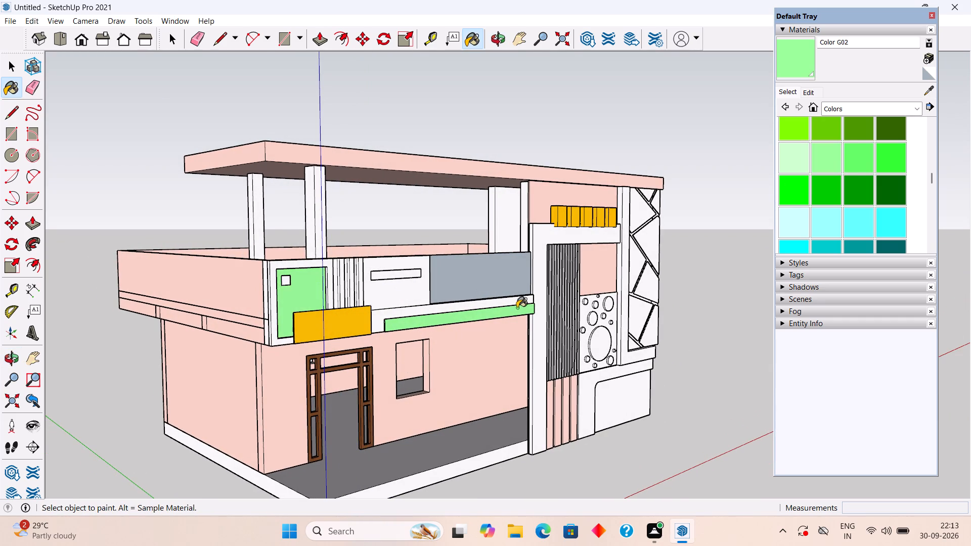
# Paint the balcony front's long strip, its narrow end face and the framed panel behind the yellow block with Color G01.
pyautogui.moveTo(504, 322); pyautogui.dragTo(322, 297, button='middle')
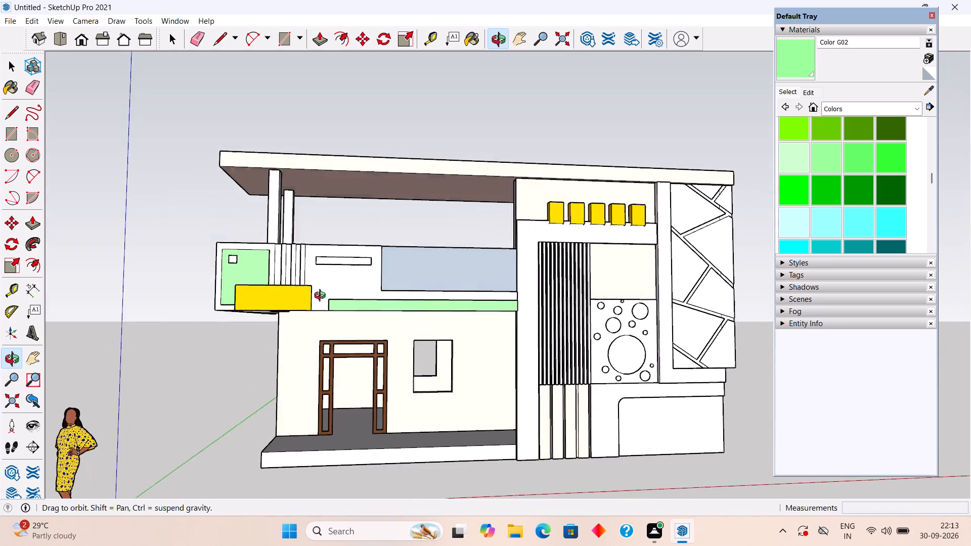
pyautogui.moveTo(322, 297); pyautogui.dragTo(320, 332, button='middle')
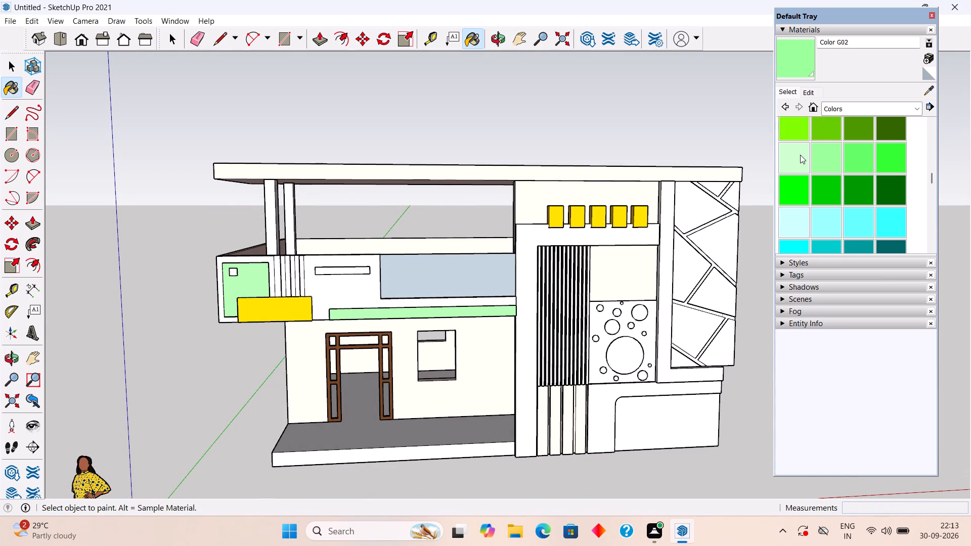
pyautogui.scroll(-3, 800, 155)
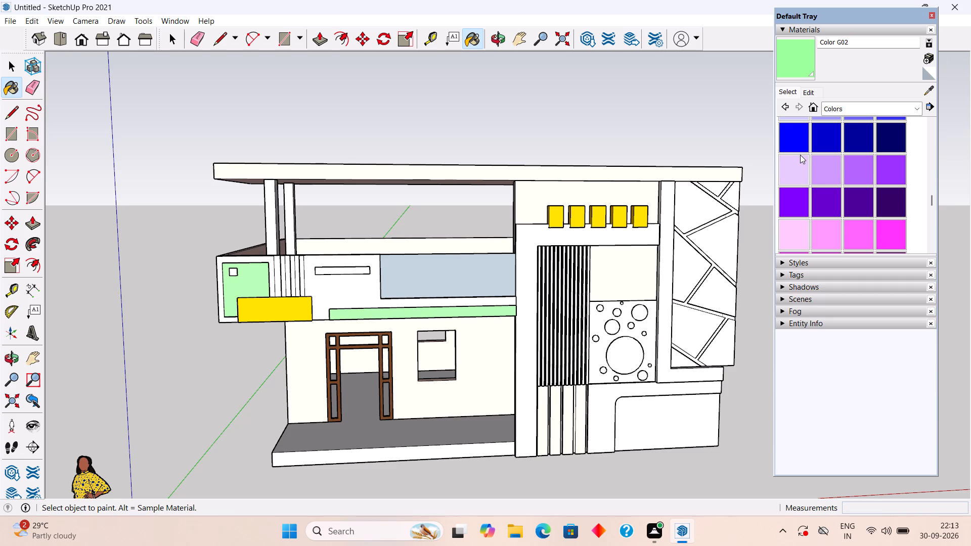
pyautogui.scroll(3, 800, 155)
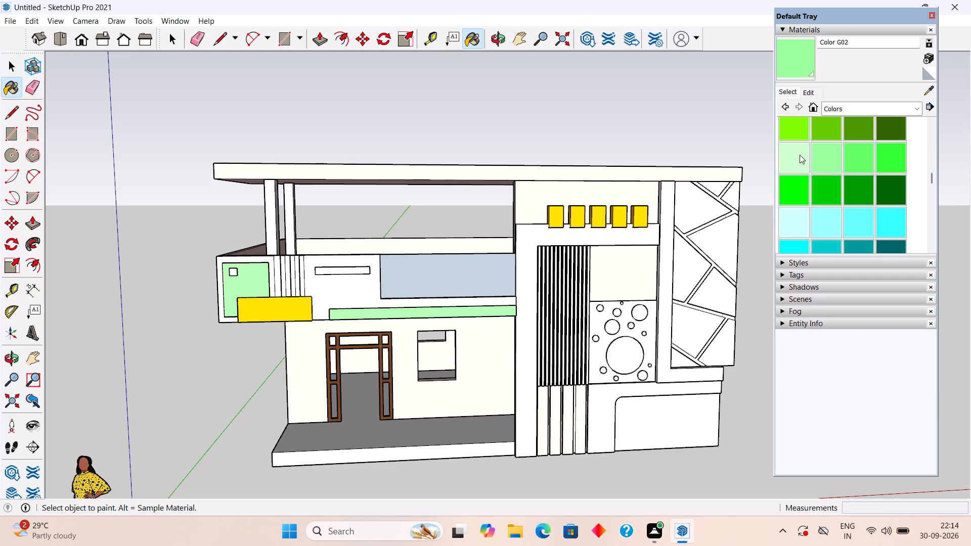
pyautogui.click(800, 155)
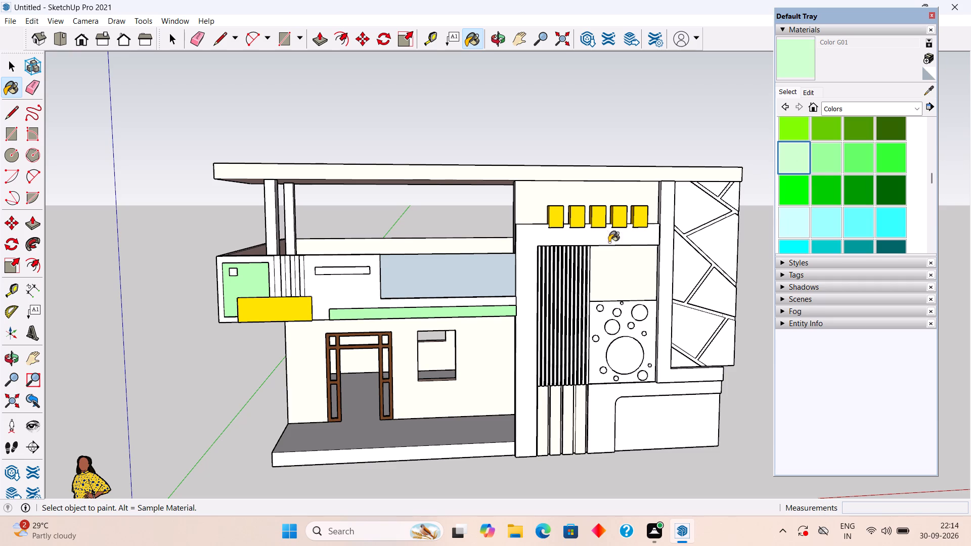
pyautogui.click(505, 312)
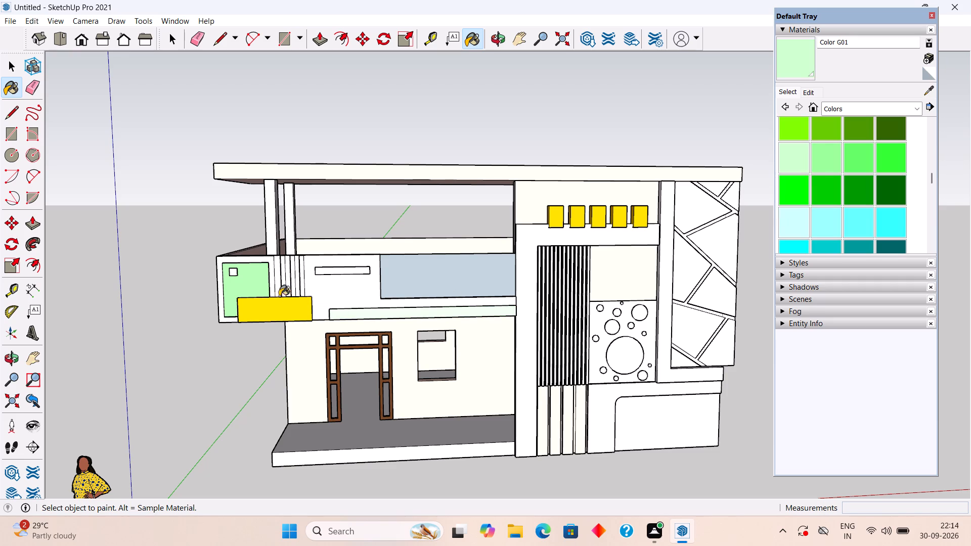
pyautogui.click(261, 281)
pyautogui.moveTo(349, 311); pyautogui.dragTo(602, 312, button='middle')
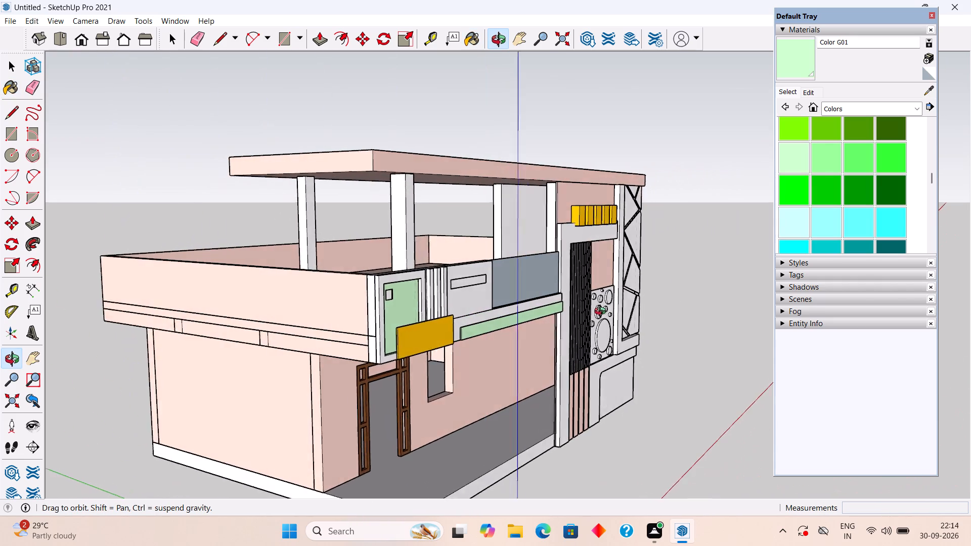
pyautogui.moveTo(602, 312); pyautogui.dragTo(640, 306, button='middle')
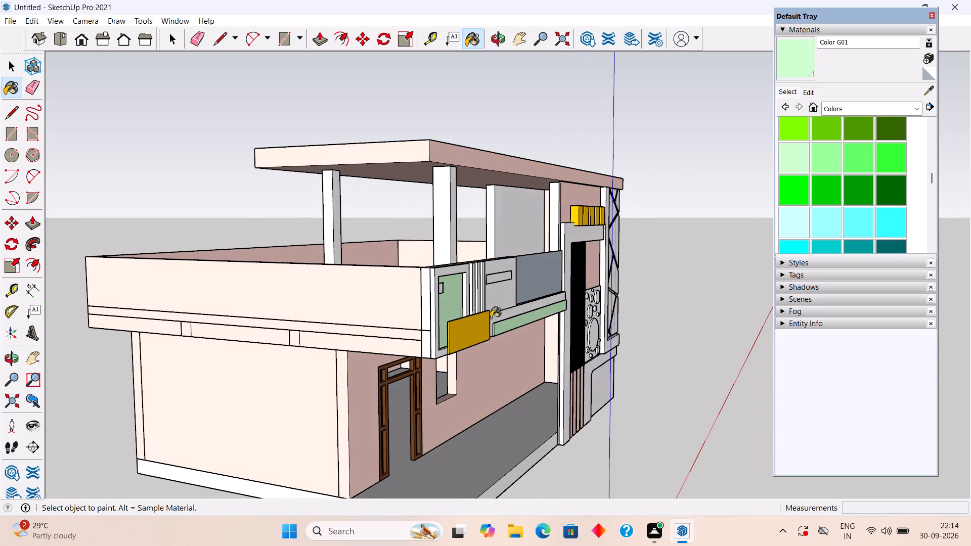
pyautogui.scroll(9, 501, 328)
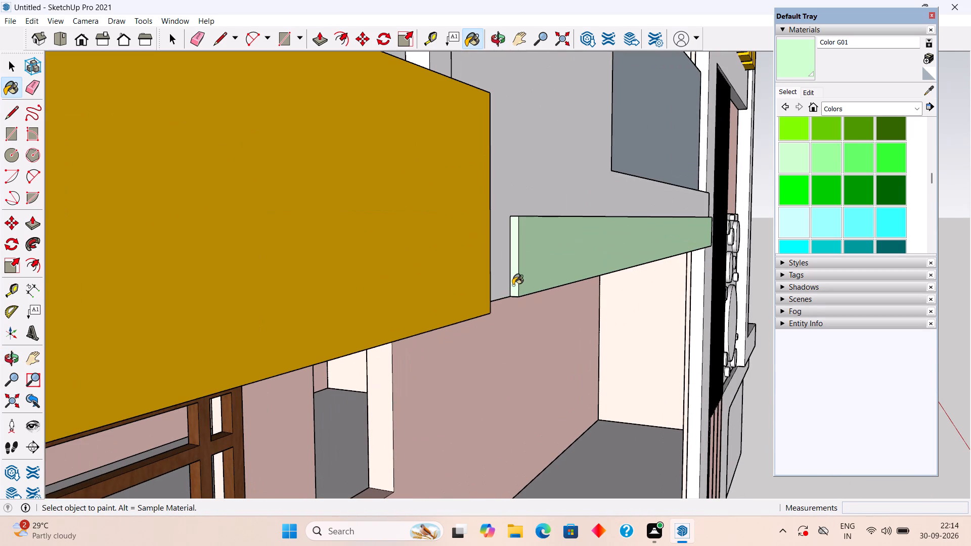
pyautogui.click(514, 282)
# Examine the painted balcony front and the rest of the facade from the front and the corner.
pyautogui.scroll(-10, 516, 281)
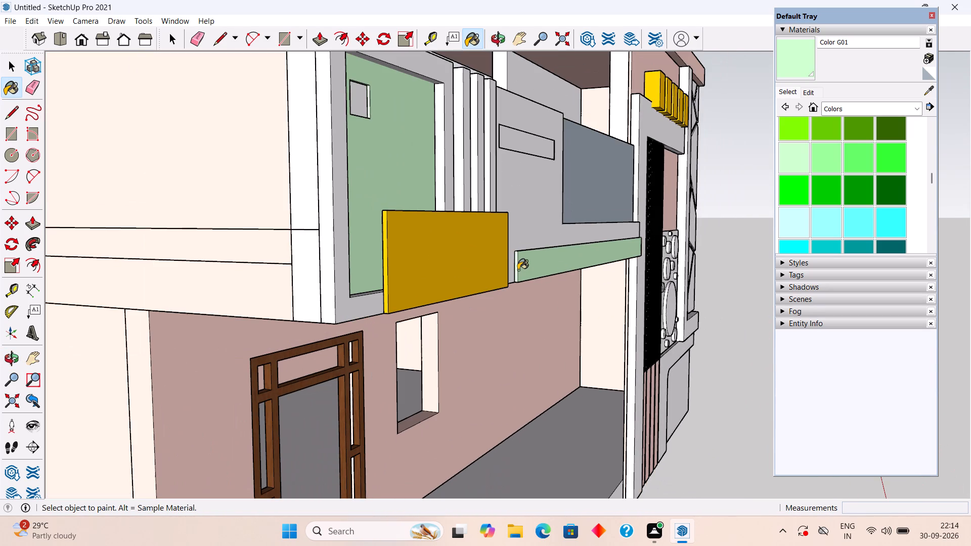
pyautogui.scroll(-3, 518, 270)
pyautogui.moveTo(517, 270); pyautogui.dragTo(436, 292, button='middle')
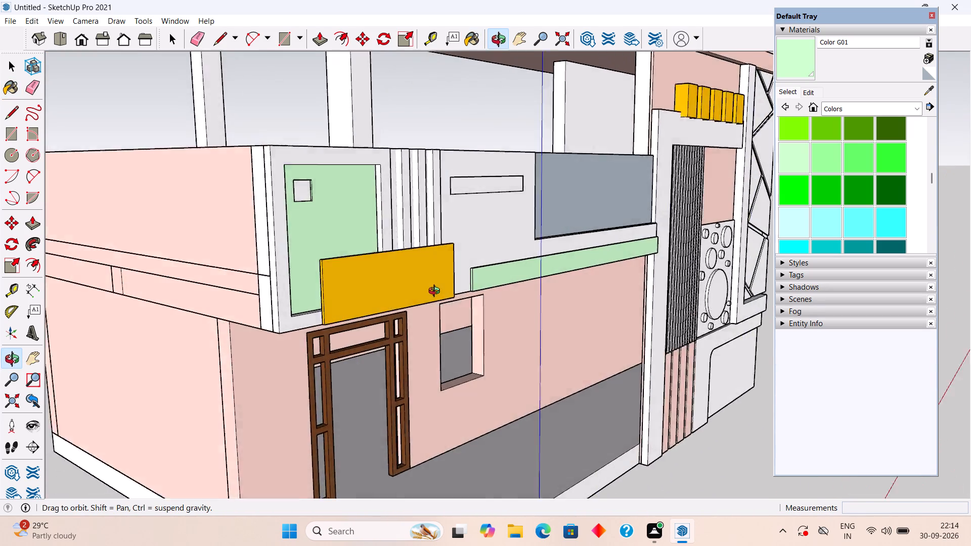
pyautogui.moveTo(436, 292); pyautogui.dragTo(433, 294, button='middle')
pyautogui.scroll(-10, 435, 293)
pyautogui.moveTo(428, 296); pyautogui.dragTo(386, 298, button='middle')
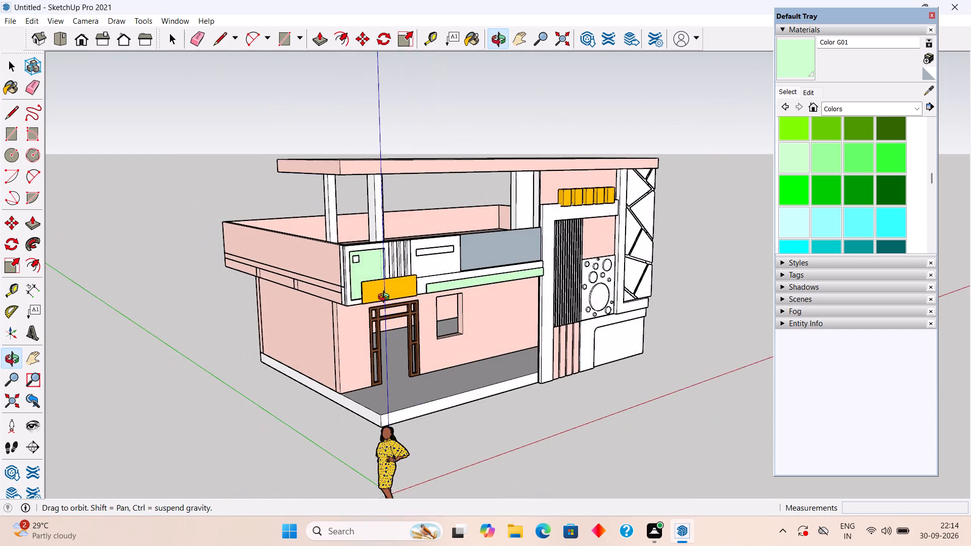
pyautogui.moveTo(386, 298); pyautogui.dragTo(436, 302, button='middle')
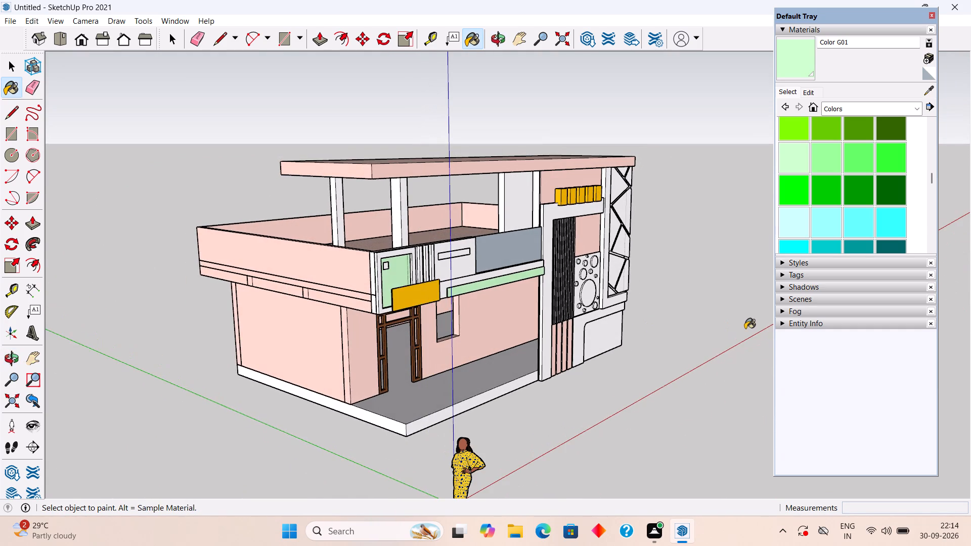
pyautogui.scroll(3, 745, 329)
pyautogui.scroll(-2, 745, 329)
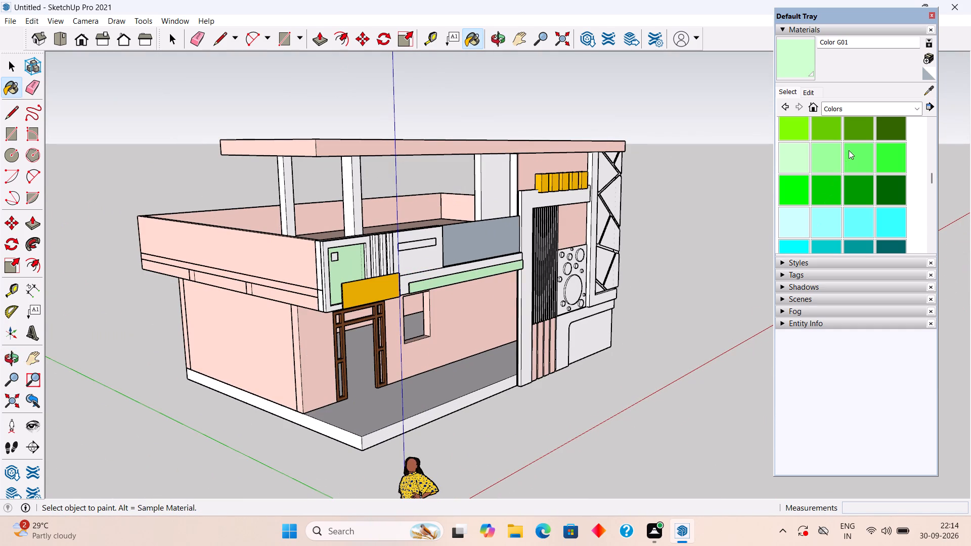
pyautogui.moveTo(602, 292); pyautogui.dragTo(417, 290, button='middle')
pyautogui.scroll(-1, 562, 299)
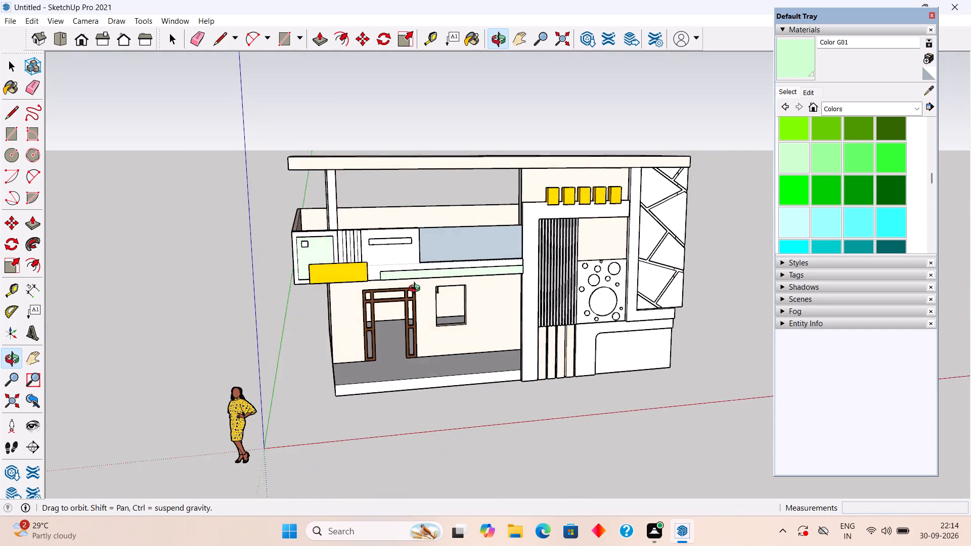
pyautogui.moveTo(417, 290); pyautogui.dragTo(415, 290, button='middle')
pyautogui.scroll(3, 432, 296)
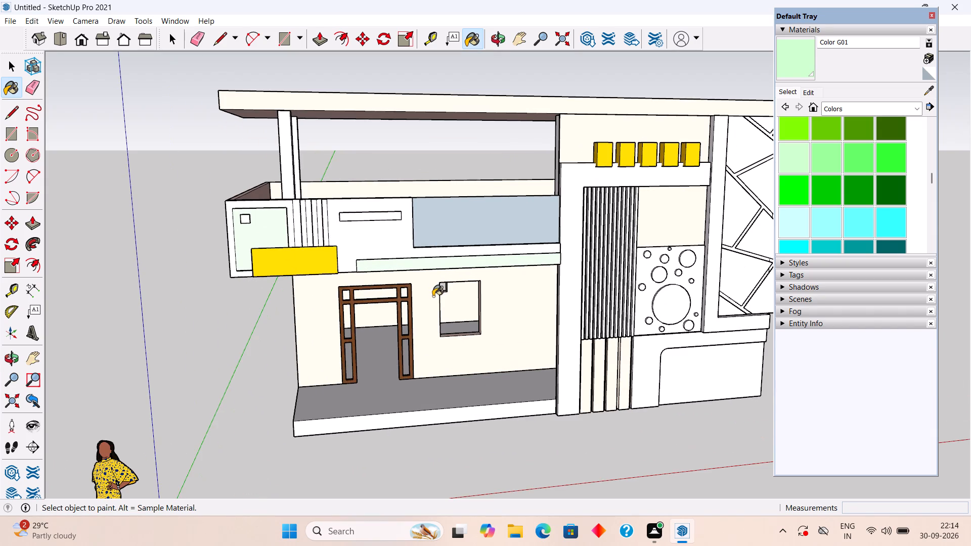
pyautogui.moveTo(435, 295); pyautogui.dragTo(581, 321, button='middle')
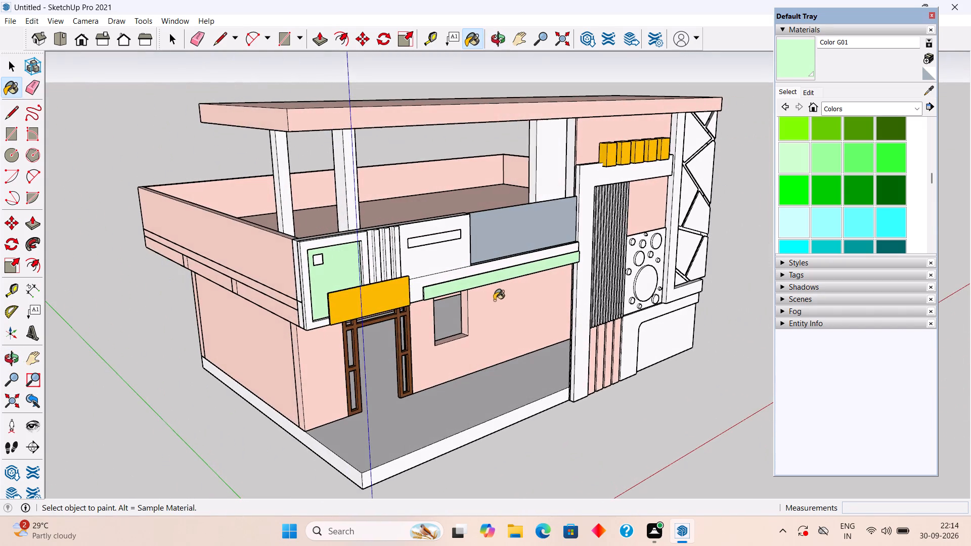
pyautogui.scroll(3, 488, 298)
pyautogui.press('space')
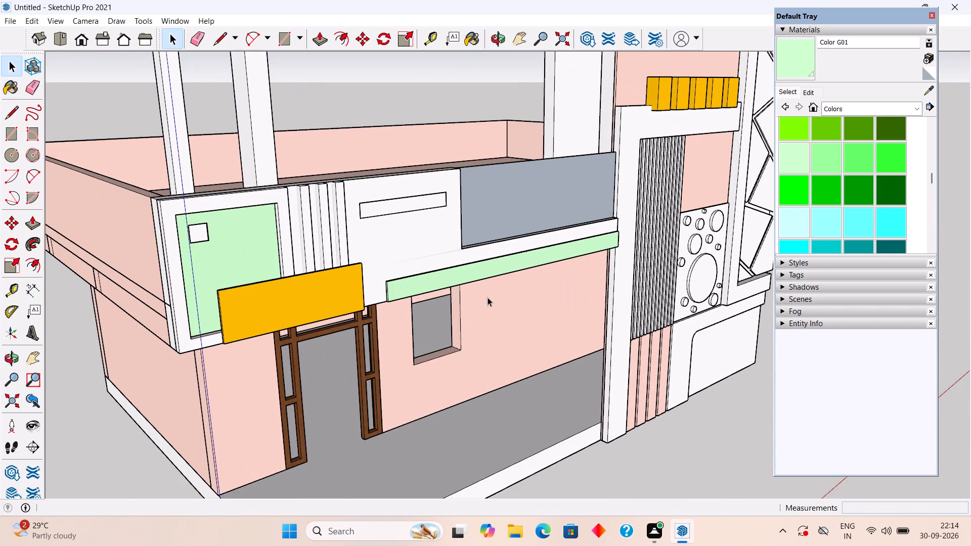
# Push/pull the balcony front's main wall face by 0.1" inside its group.
pyautogui.click(427, 222)
pyautogui.tripleClick(430, 242)
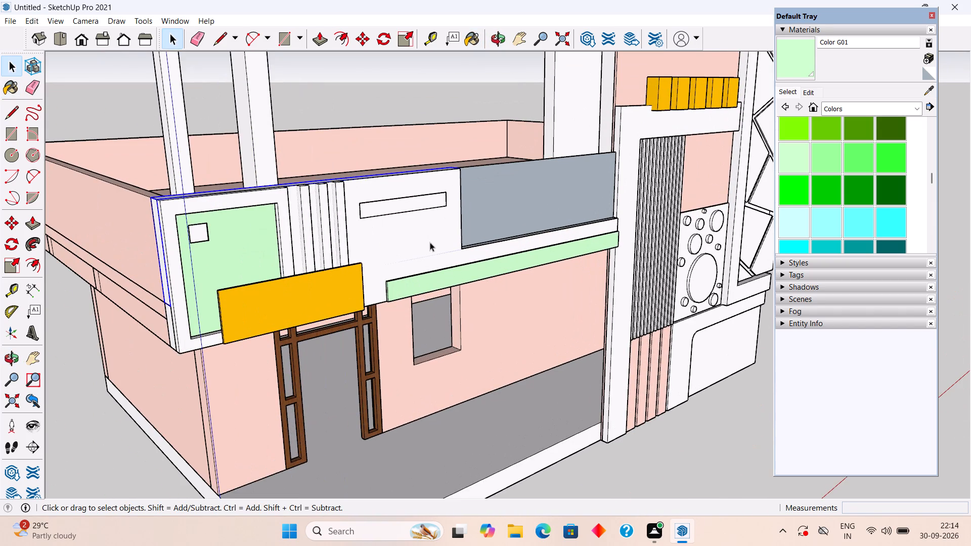
pyautogui.doubleClick(430, 242)
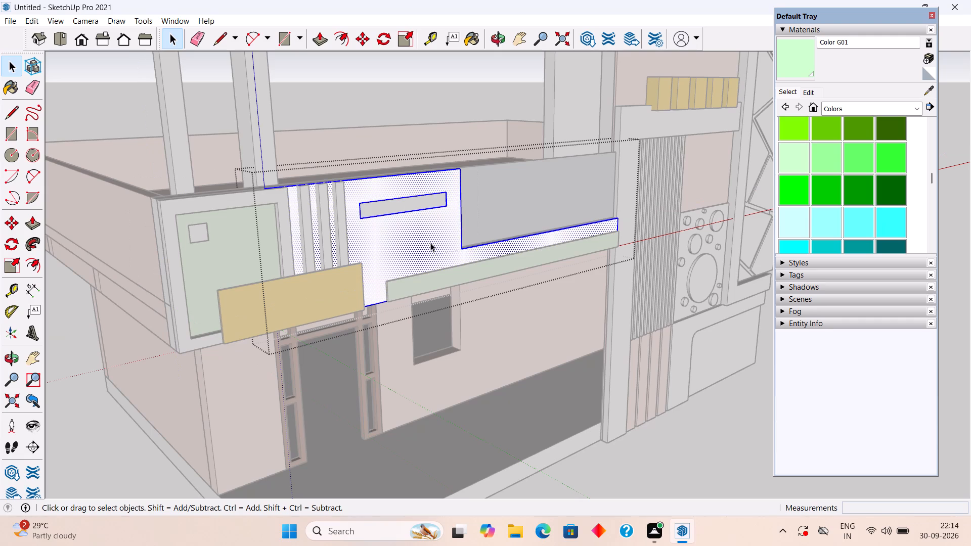
pyautogui.press('p')
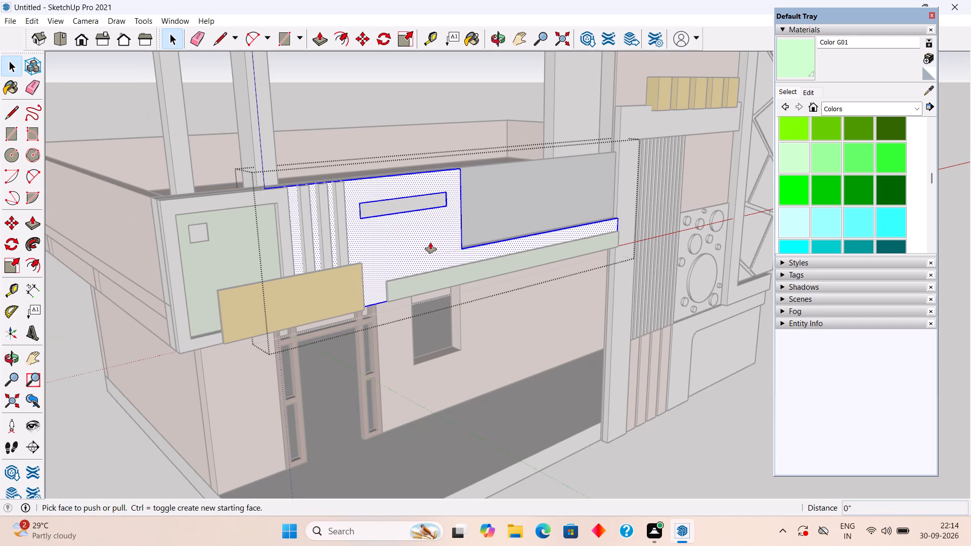
pyautogui.scroll(1, 430, 243)
pyautogui.click(430, 243)
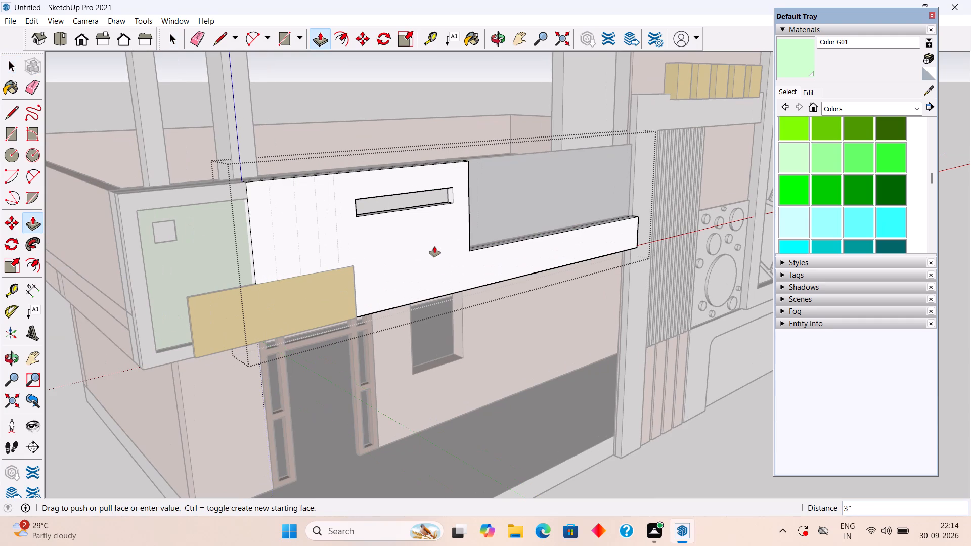
pyautogui.write('.1"')
pyautogui.press('Return')
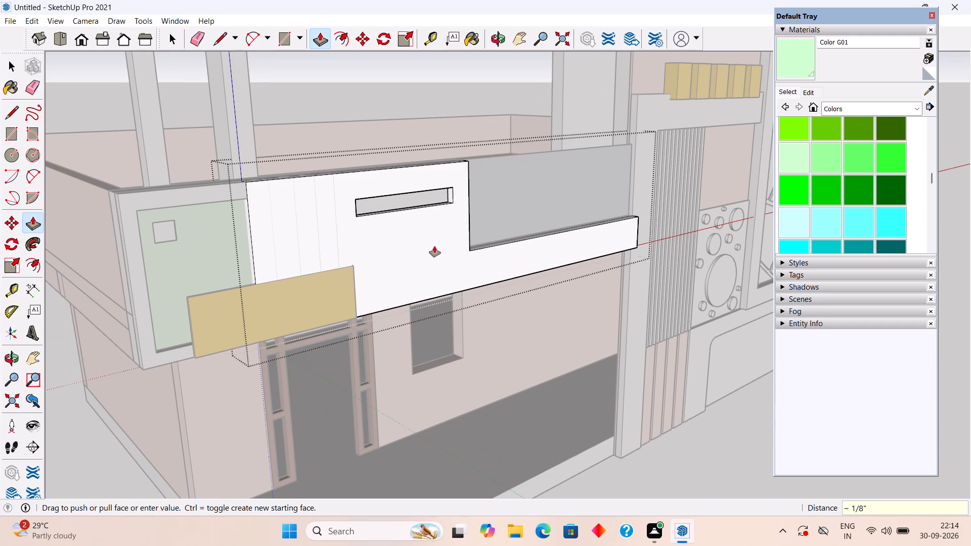
pyautogui.press('space')
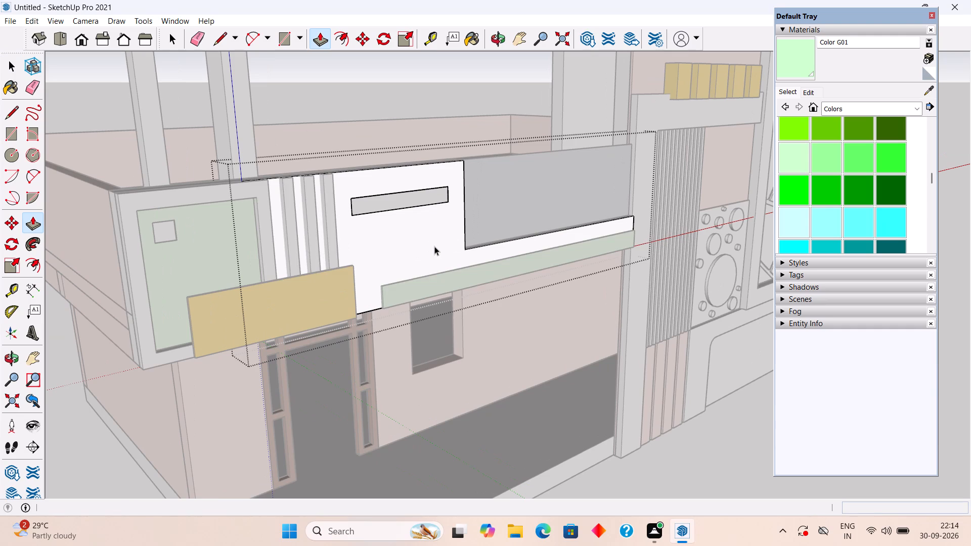
pyautogui.scroll(-7, 434, 246)
pyautogui.click(692, 362)
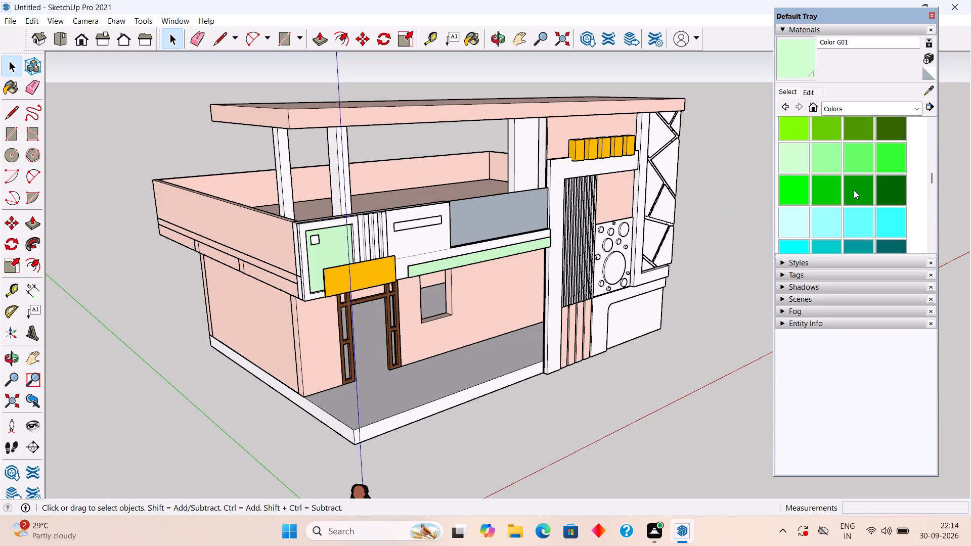
# Paint the three vertical slats on the balcony front, beside the green framed panel, with Color M07.
pyautogui.scroll(-3, 854, 190)
pyautogui.scroll(1, 854, 190)
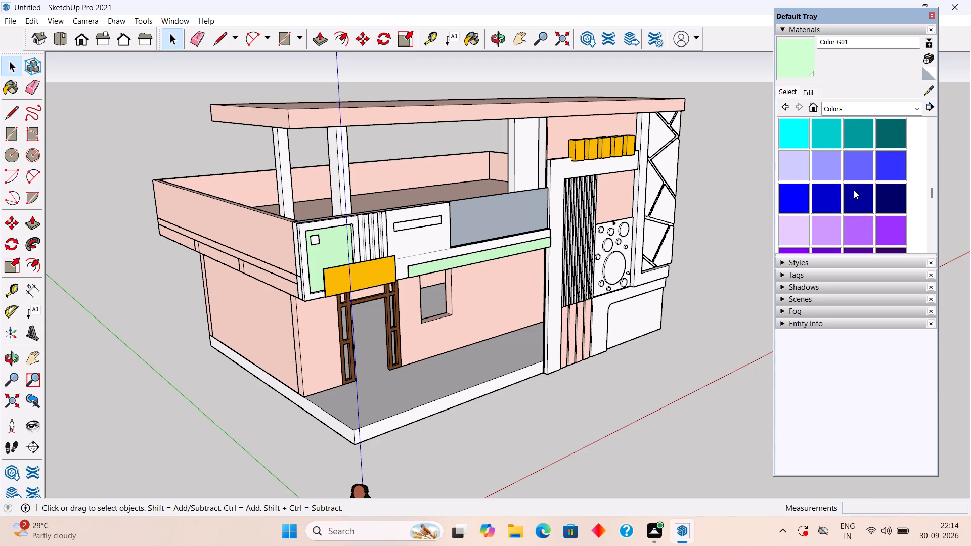
pyautogui.scroll(-1, 854, 190)
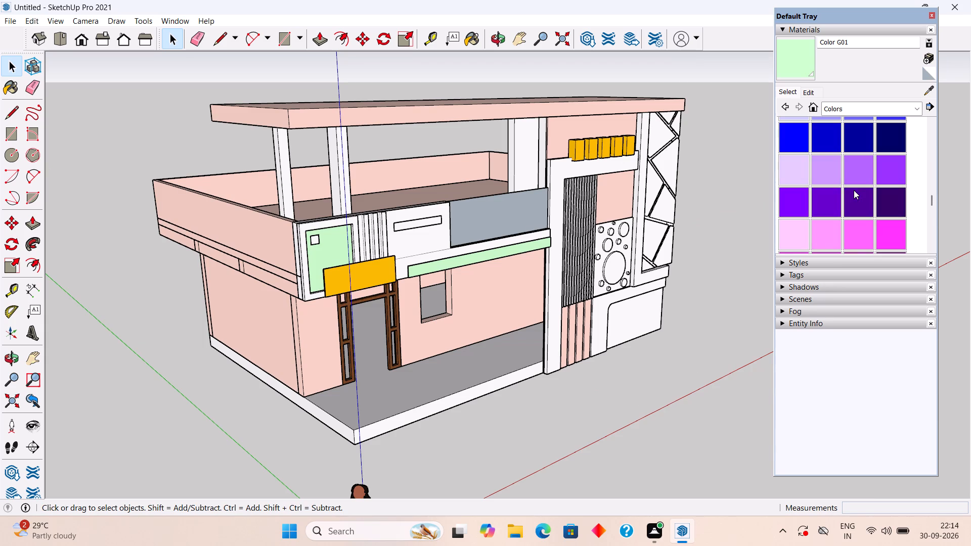
pyautogui.scroll(1, 854, 190)
pyautogui.scroll(-3, 851, 176)
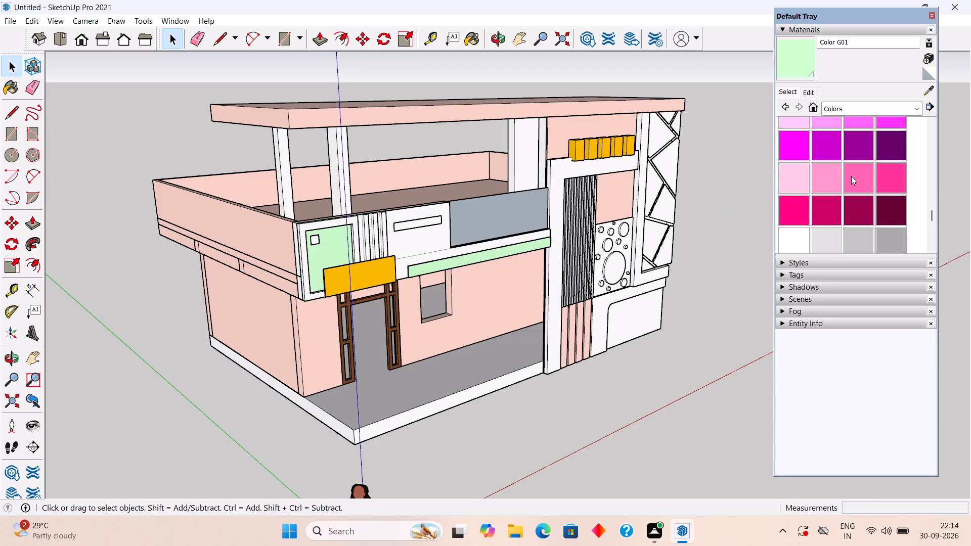
pyautogui.scroll(-3, 851, 176)
pyautogui.scroll(2, 851, 176)
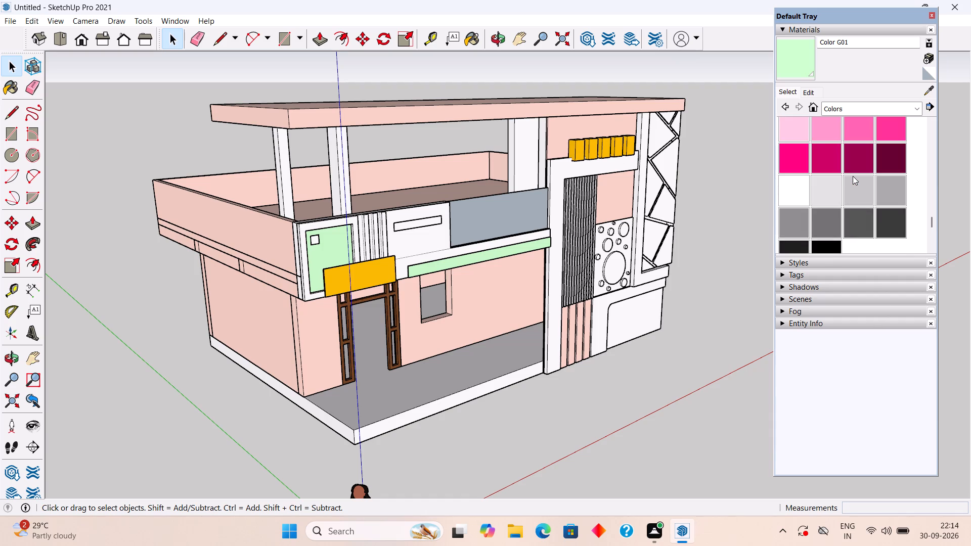
pyautogui.click(886, 225)
pyautogui.scroll(5, 391, 240)
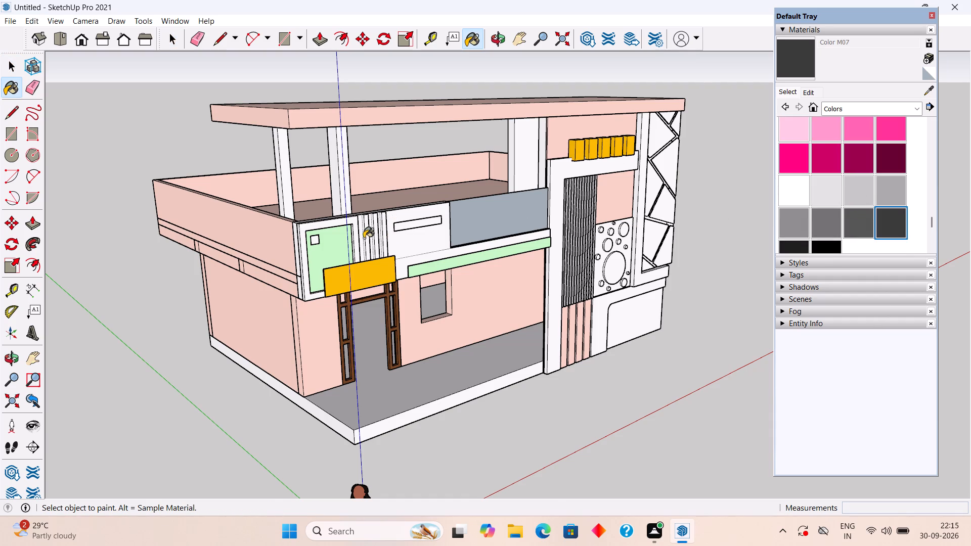
pyautogui.scroll(4, 364, 238)
pyautogui.scroll(-3, 355, 256)
pyautogui.scroll(10, 350, 258)
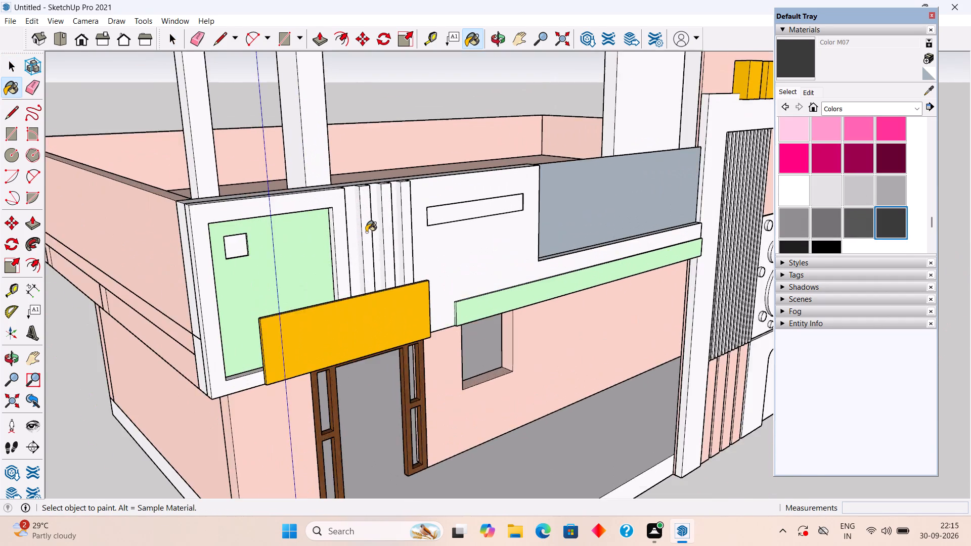
pyautogui.scroll(3, 366, 232)
pyautogui.click(366, 238)
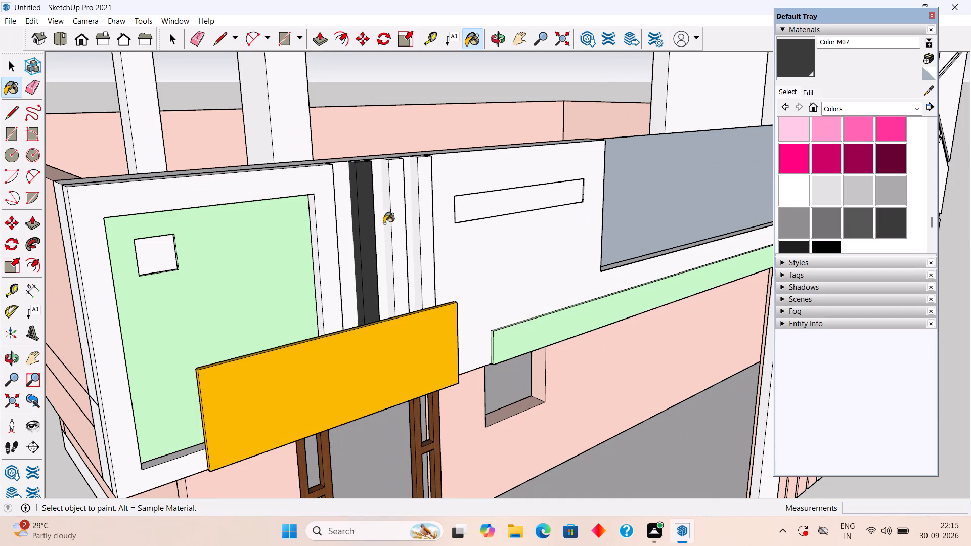
pyautogui.click(397, 215)
pyautogui.click(423, 197)
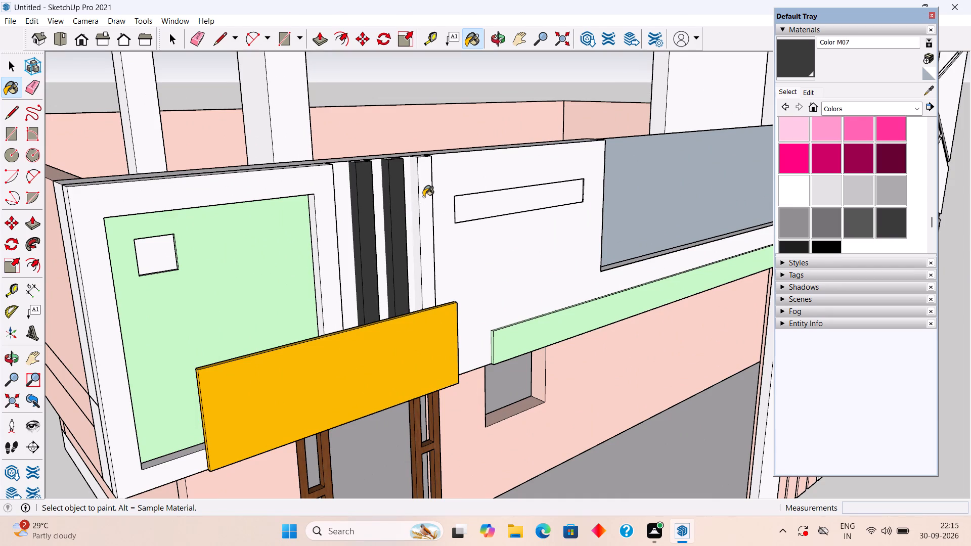
# Paint the two roof-supporting pillars behind the balcony front with Color M07.
pyautogui.moveTo(420, 194); pyautogui.dragTo(226, 369, button='middle')
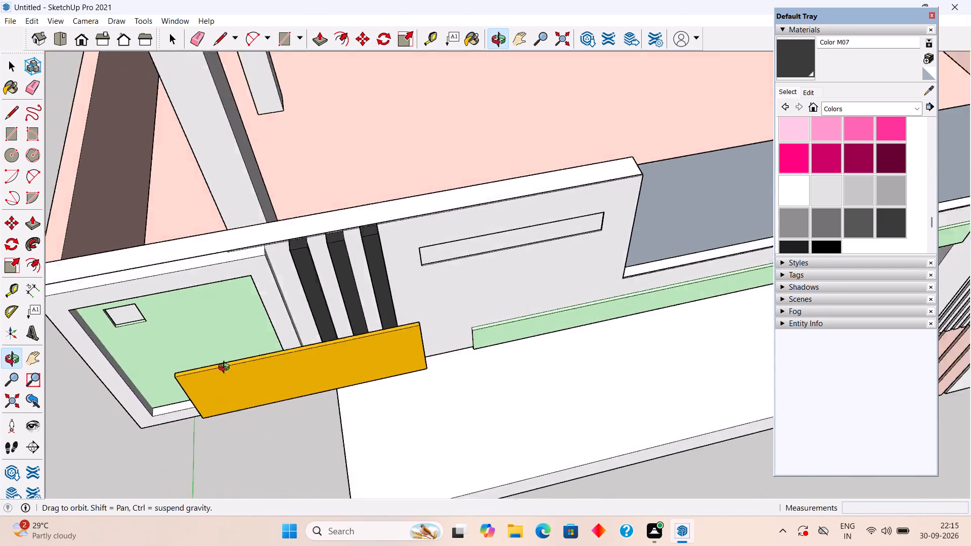
pyautogui.moveTo(226, 369); pyautogui.dragTo(219, 366, button='middle')
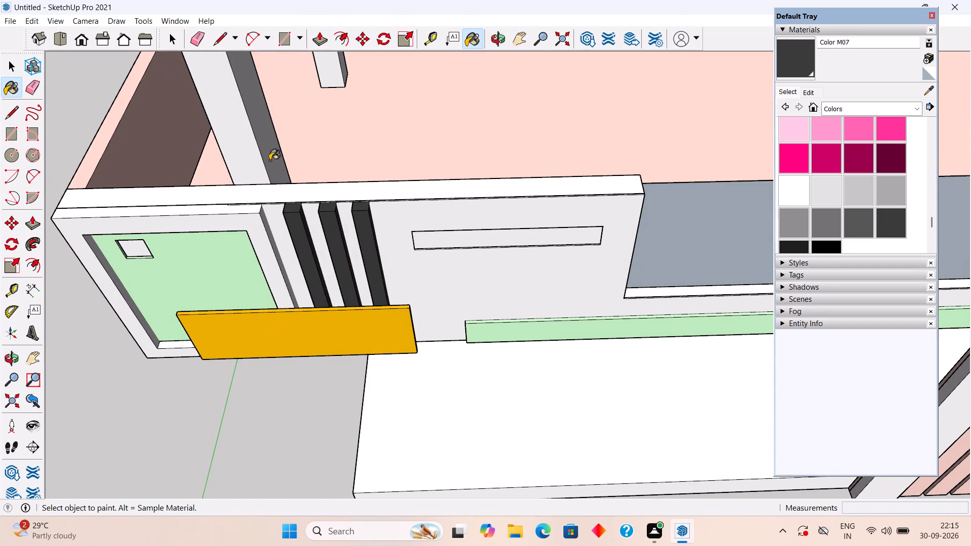
pyautogui.click(270, 160)
pyautogui.scroll(-8, 273, 159)
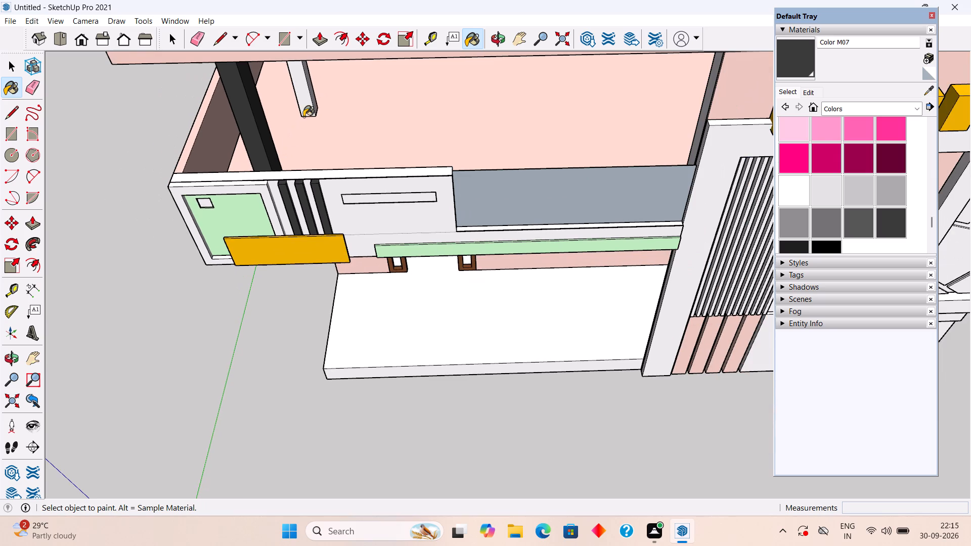
pyautogui.click(311, 99)
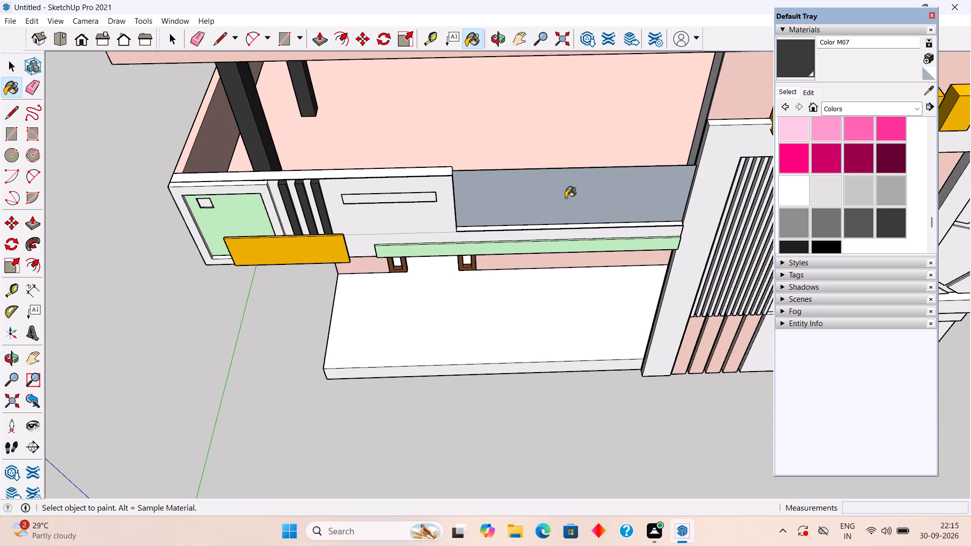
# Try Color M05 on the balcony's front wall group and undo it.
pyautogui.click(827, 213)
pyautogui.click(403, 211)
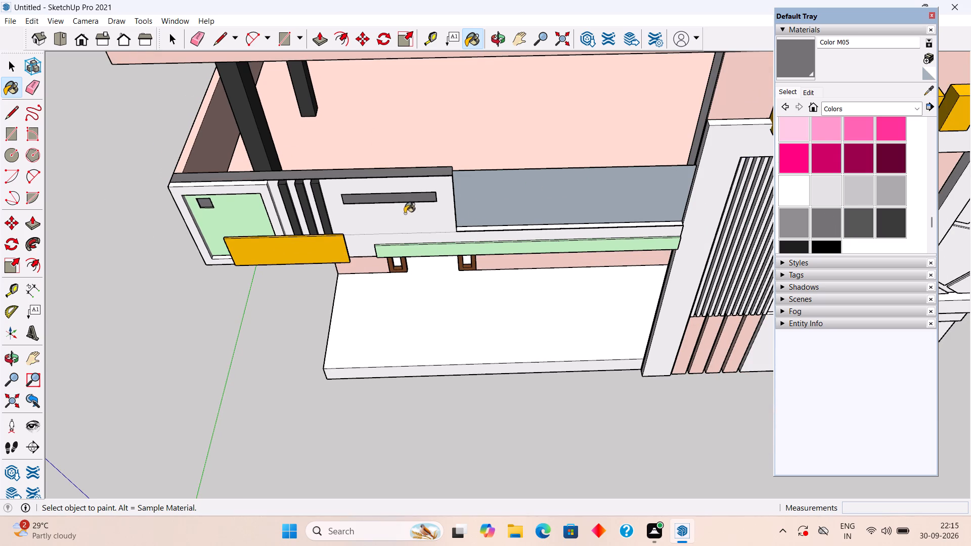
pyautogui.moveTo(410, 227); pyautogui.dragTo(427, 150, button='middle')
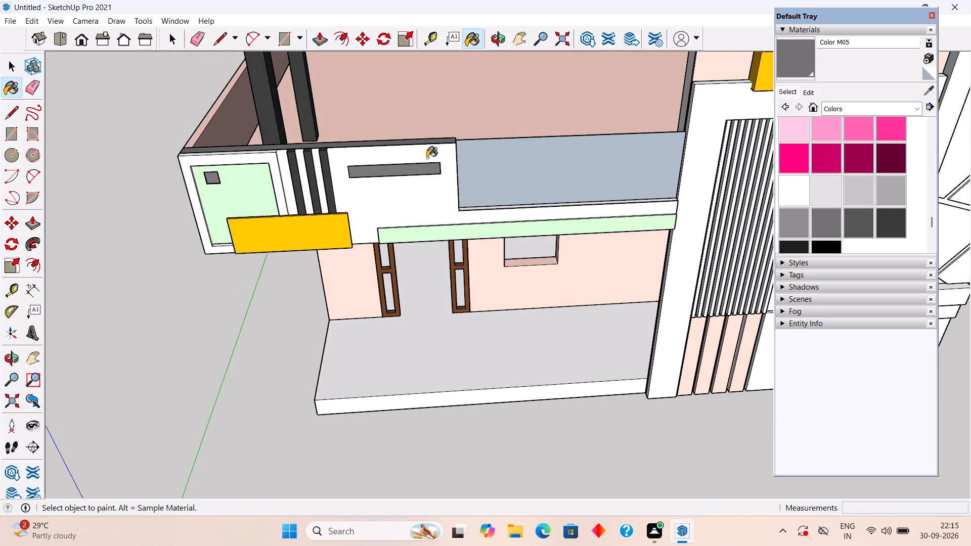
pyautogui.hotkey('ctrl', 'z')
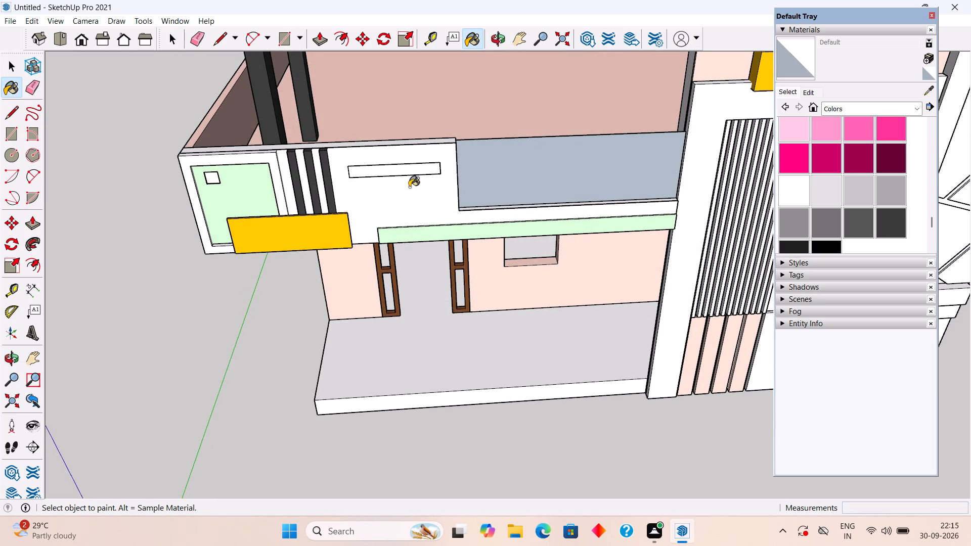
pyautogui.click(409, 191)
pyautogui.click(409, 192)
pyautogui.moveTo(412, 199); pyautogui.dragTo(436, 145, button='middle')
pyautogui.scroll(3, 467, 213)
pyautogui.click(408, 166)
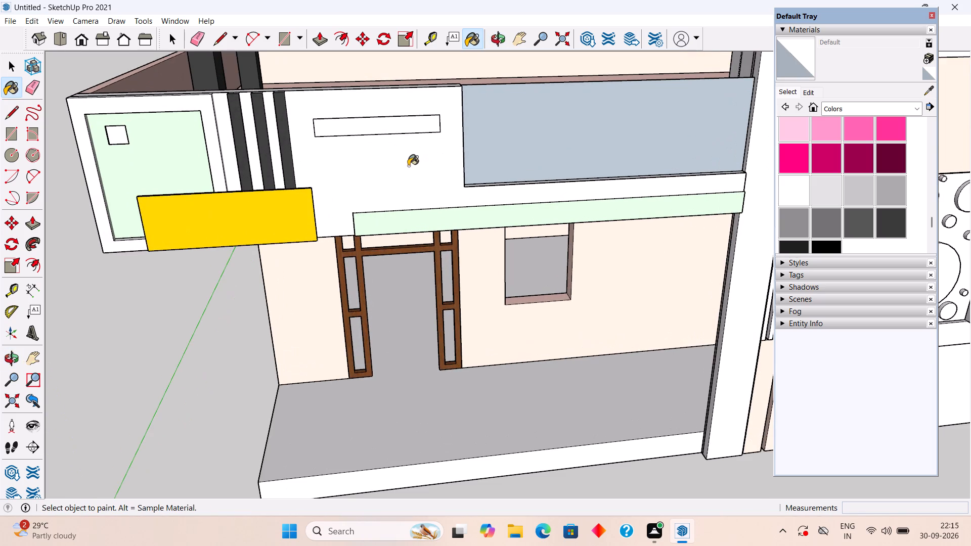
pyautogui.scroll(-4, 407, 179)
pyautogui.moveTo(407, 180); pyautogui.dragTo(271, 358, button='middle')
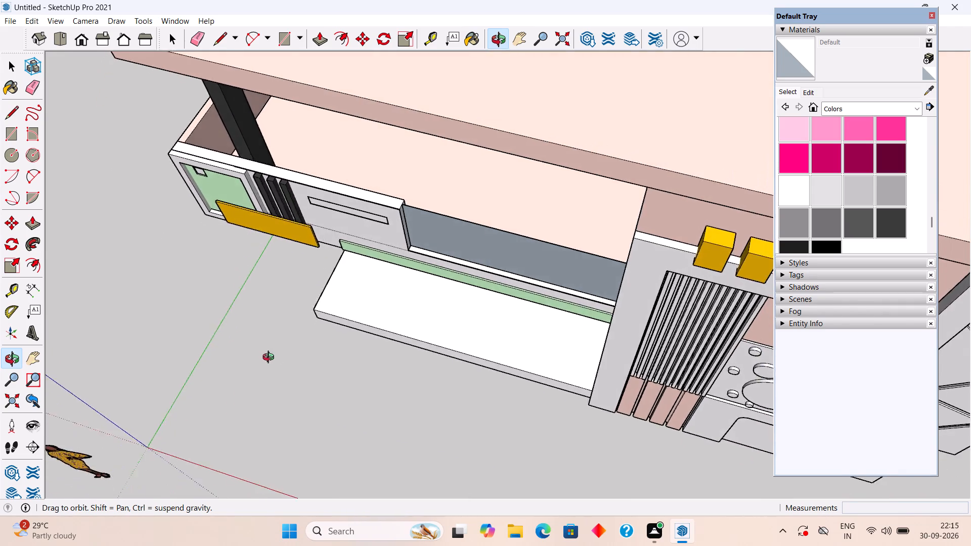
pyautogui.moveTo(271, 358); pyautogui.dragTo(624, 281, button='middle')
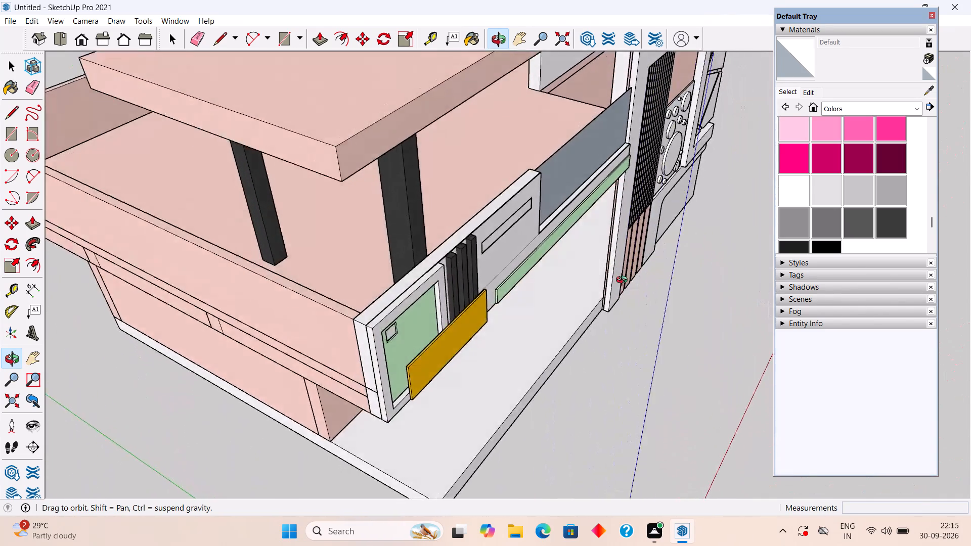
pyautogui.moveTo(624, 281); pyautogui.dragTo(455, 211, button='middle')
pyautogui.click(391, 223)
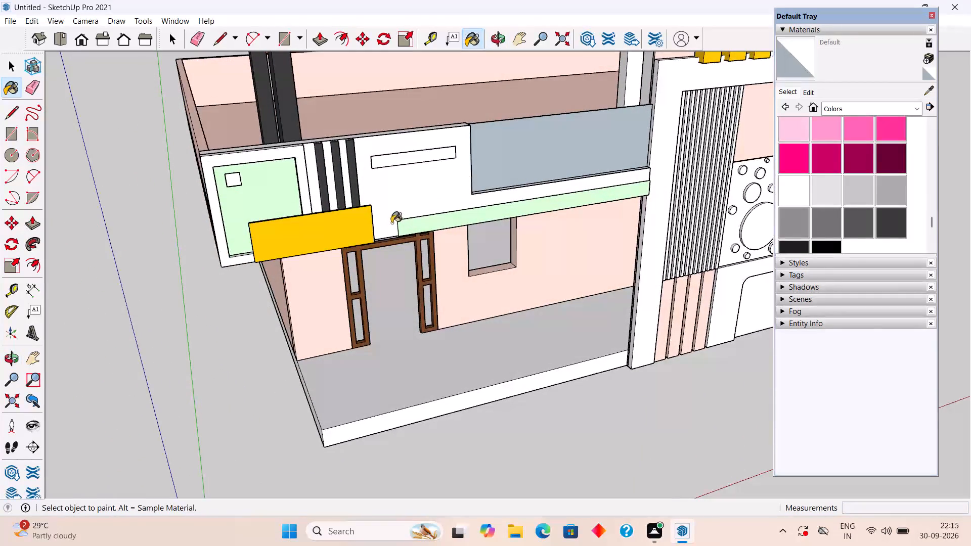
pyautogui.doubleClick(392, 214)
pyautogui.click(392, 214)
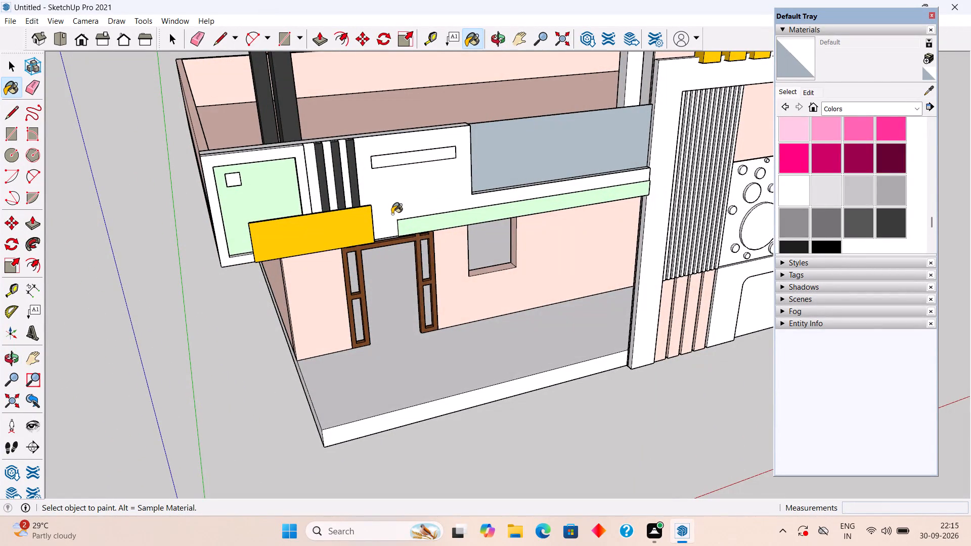
# Paint the balcony's main front wall face, inside its group, with Color M05.
pyautogui.press('space')
pyautogui.tripleClick(406, 201)
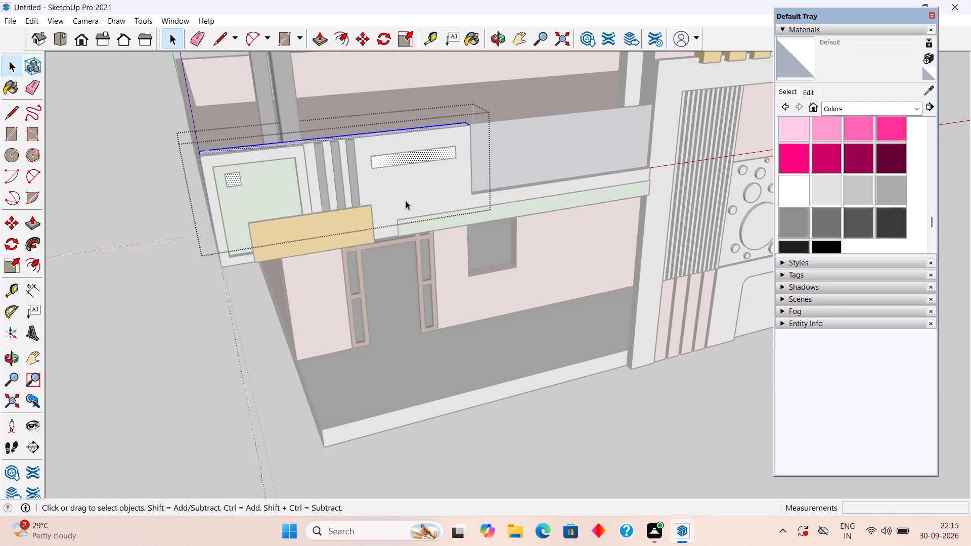
pyautogui.click(406, 201)
pyautogui.click(406, 201)
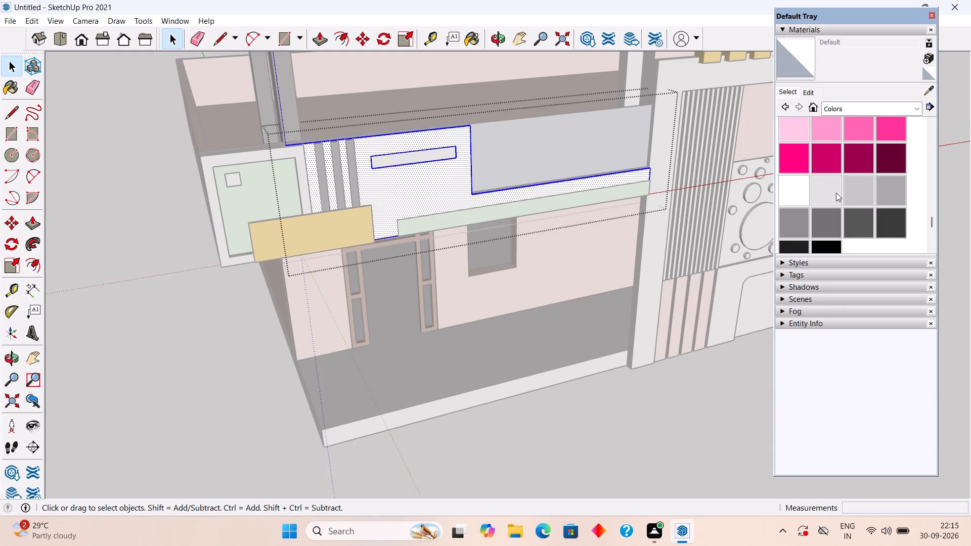
pyautogui.click(820, 219)
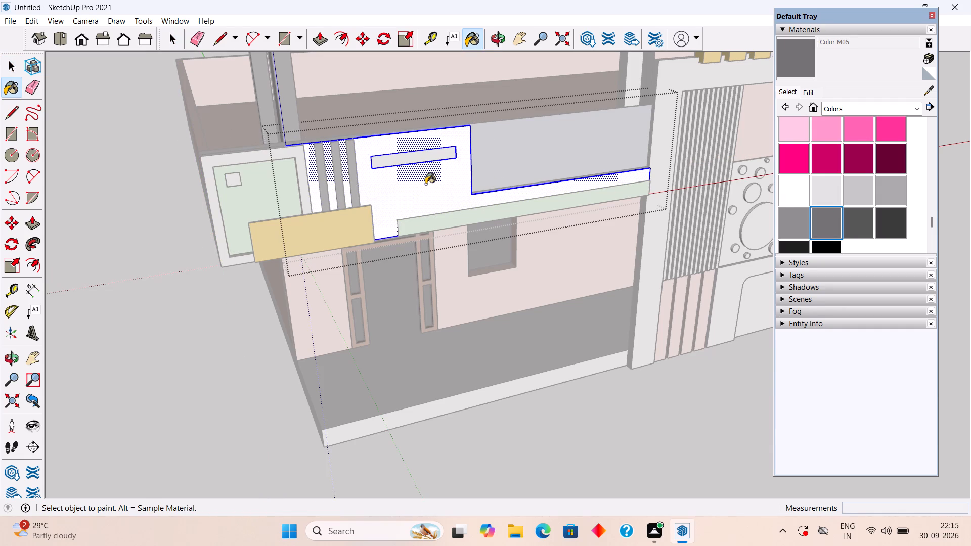
pyautogui.click(425, 184)
pyautogui.press('space')
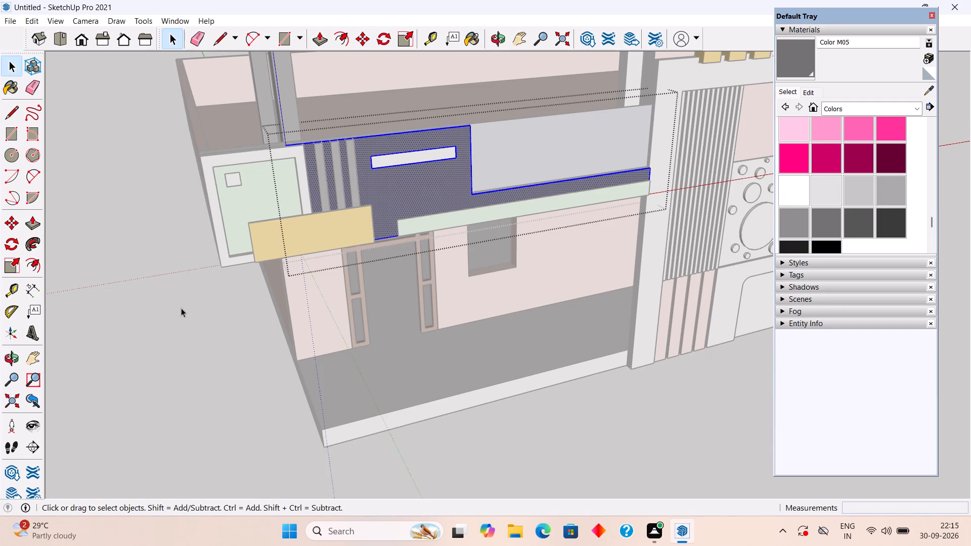
pyautogui.click(181, 308)
# Sample Color M07 from the roof pillar and paint the tall frame around the vertical ribs with it.
pyautogui.scroll(-1, 217, 277)
pyautogui.moveTo(310, 243); pyautogui.dragTo(255, 200, button='middle')
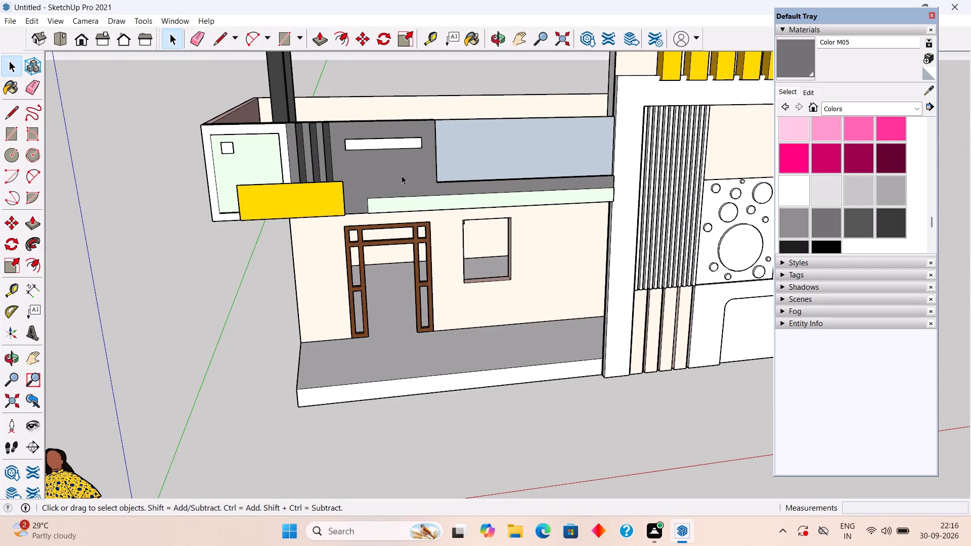
pyautogui.click(928, 87)
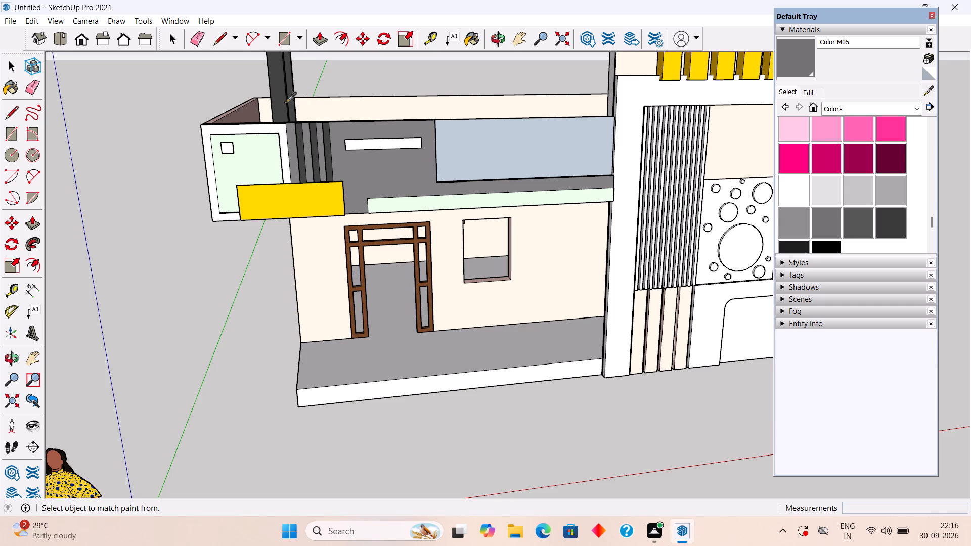
pyautogui.click(285, 102)
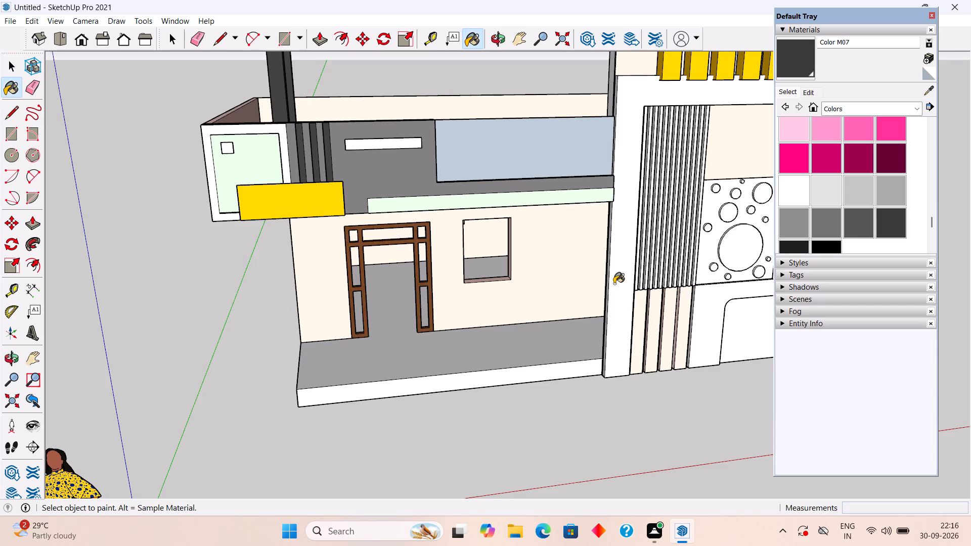
pyautogui.click(616, 282)
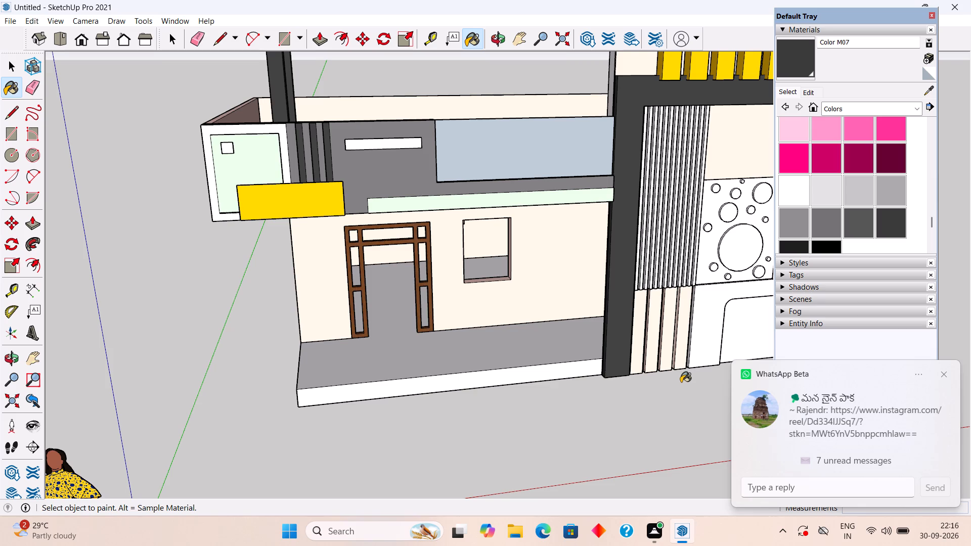
# Paint the roof slab above the balcony with Color M07.
pyautogui.scroll(-4, 679, 383)
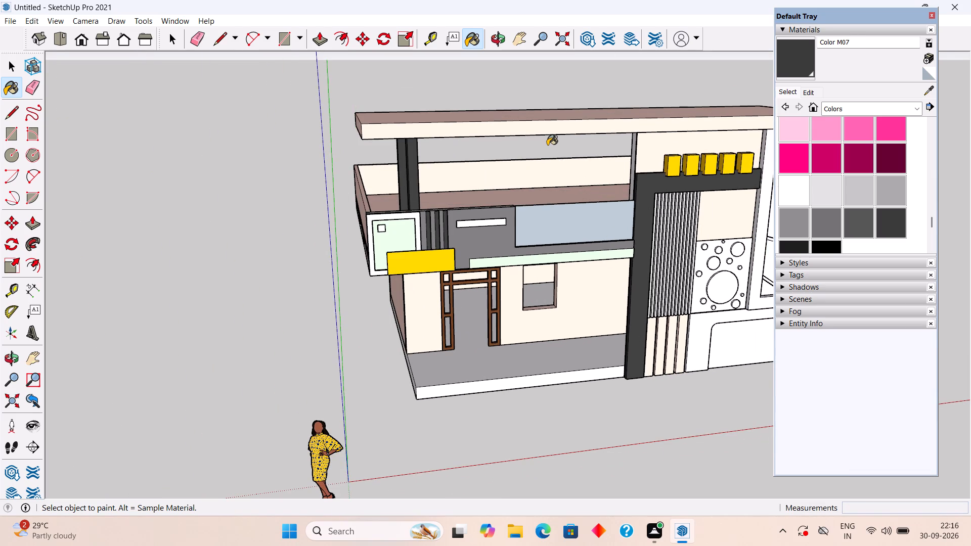
pyautogui.click(536, 123)
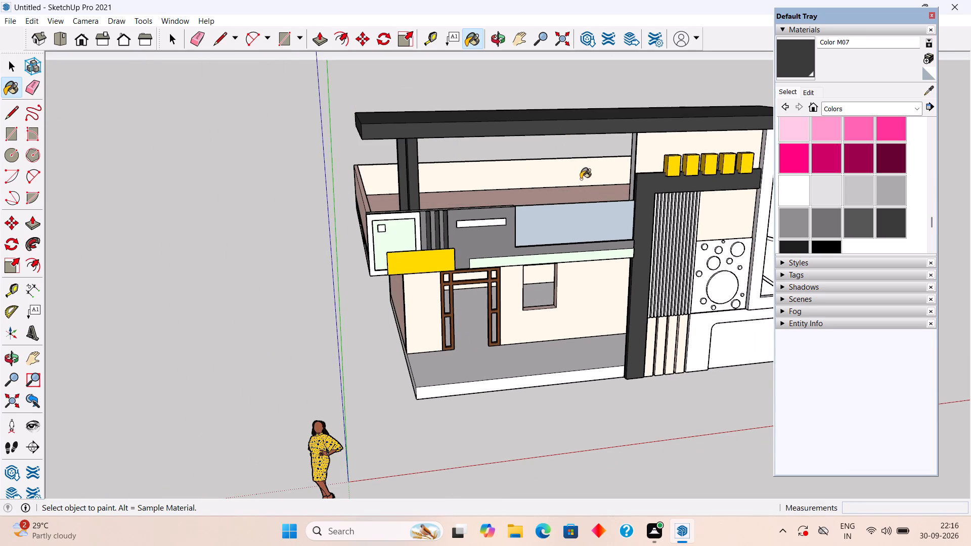
# Paint the wall group with the two L-shaped bands, beside the circle-patterned panel, with Color M05.
pyautogui.moveTo(581, 186); pyautogui.dragTo(478, 100, button='middle')
pyautogui.scroll(-1, 478, 100)
pyautogui.scroll(-2, 622, 238)
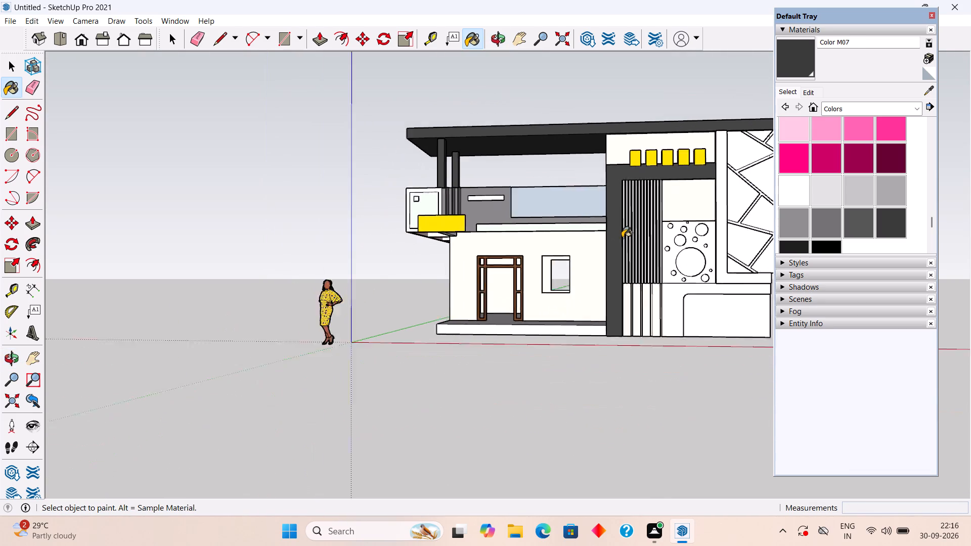
pyautogui.scroll(-3, 622, 238)
pyautogui.scroll(7, 755, 242)
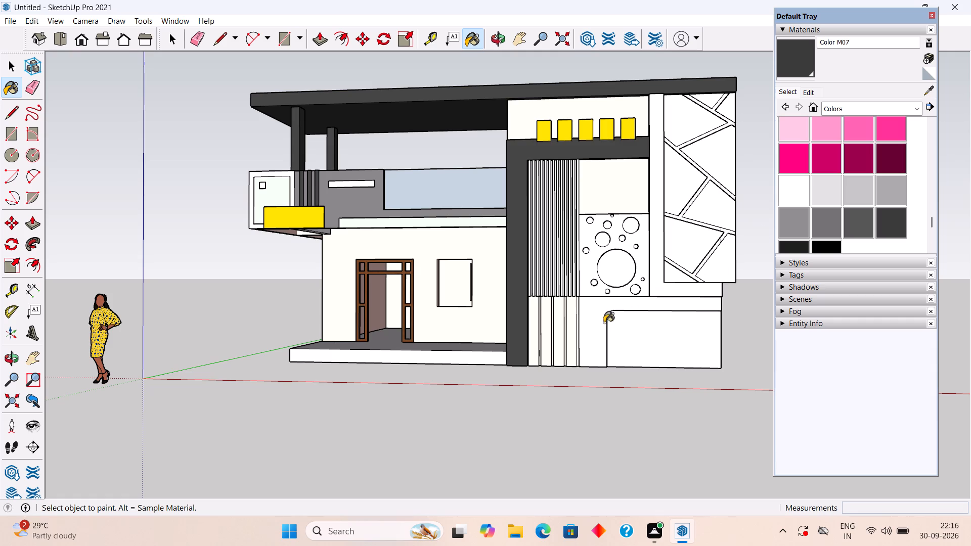
pyautogui.click(826, 220)
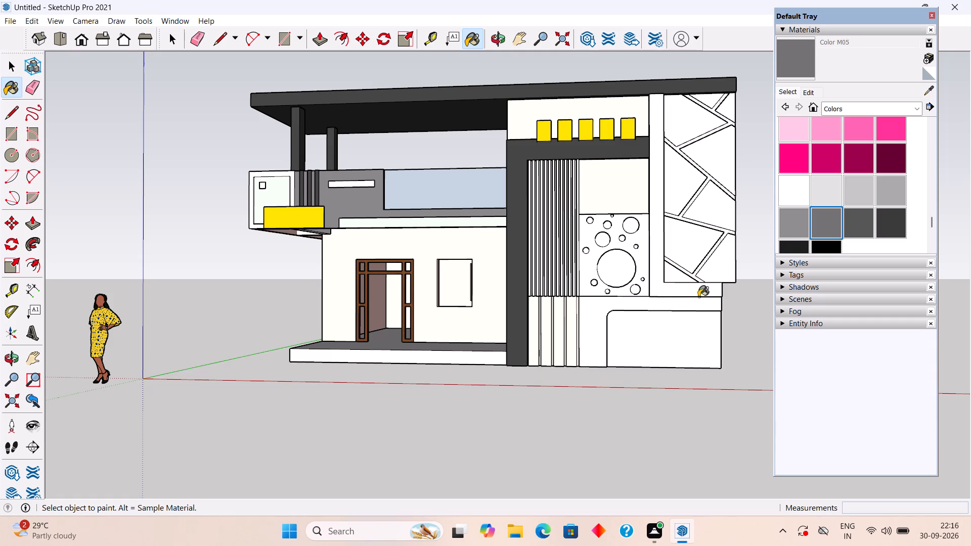
pyautogui.click(602, 328)
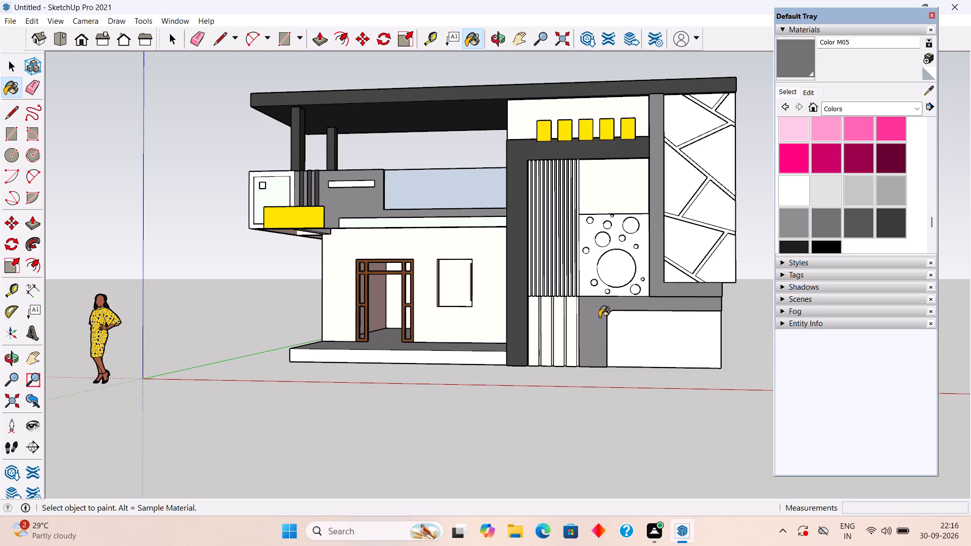
# Inside that wall group, paint the upper L-shaped band bordering the irregular-line panel with Color M00.
pyautogui.press('space')
pyautogui.tripleClick(602, 314)
pyautogui.click(604, 314)
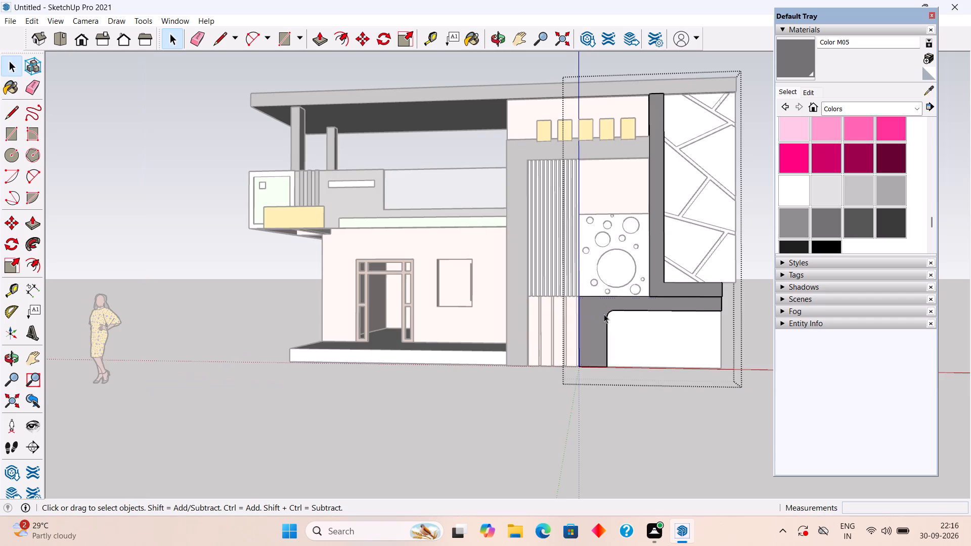
pyautogui.click(788, 199)
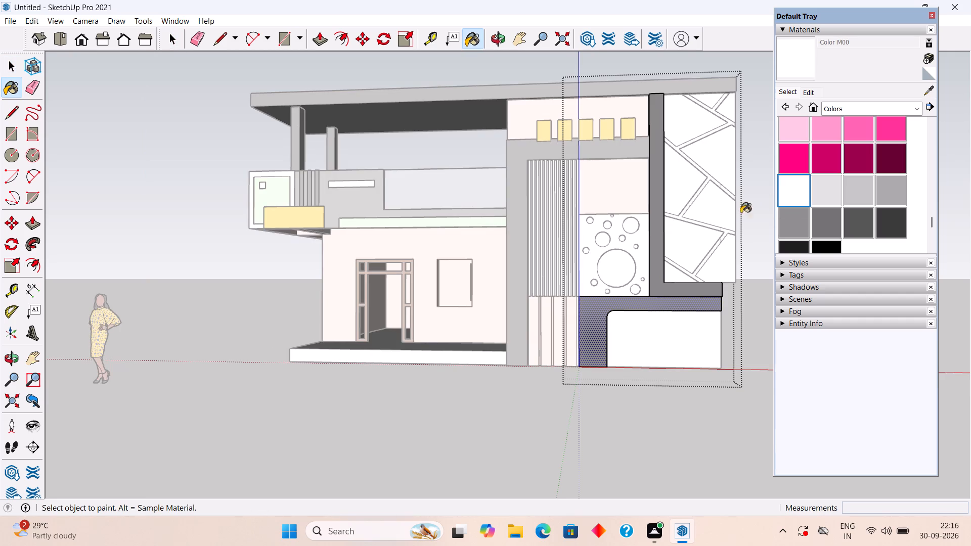
pyautogui.click(661, 249)
pyautogui.press('space')
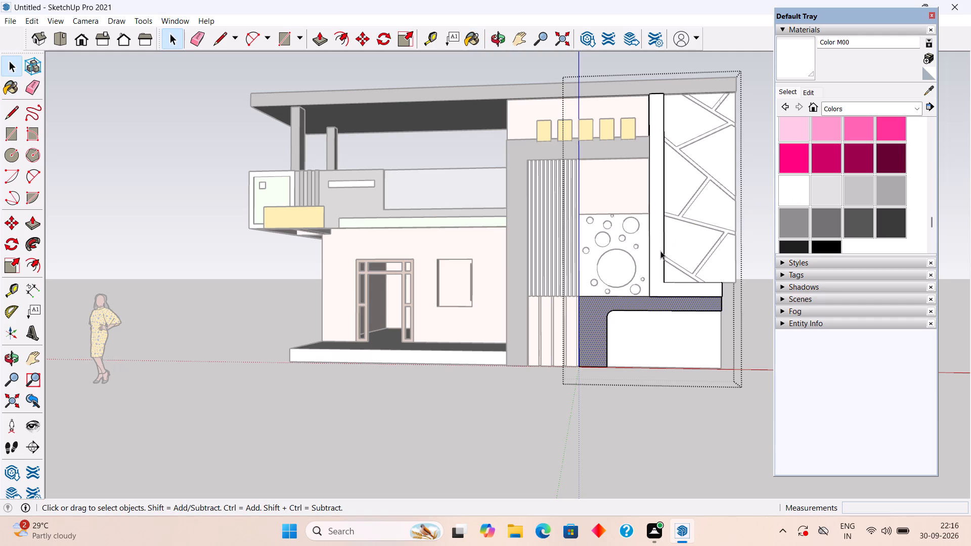
pyautogui.scroll(-2, 668, 256)
pyautogui.click(669, 388)
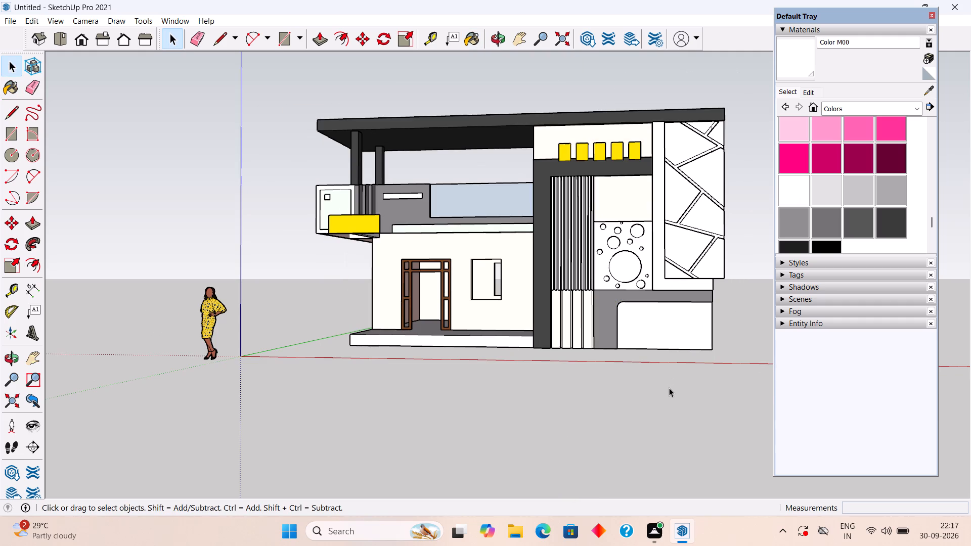
# Inside the same wall group, paint the lower L-shaped band around the rounded-corner wall with Color M06.
pyautogui.doubleClick(610, 307)
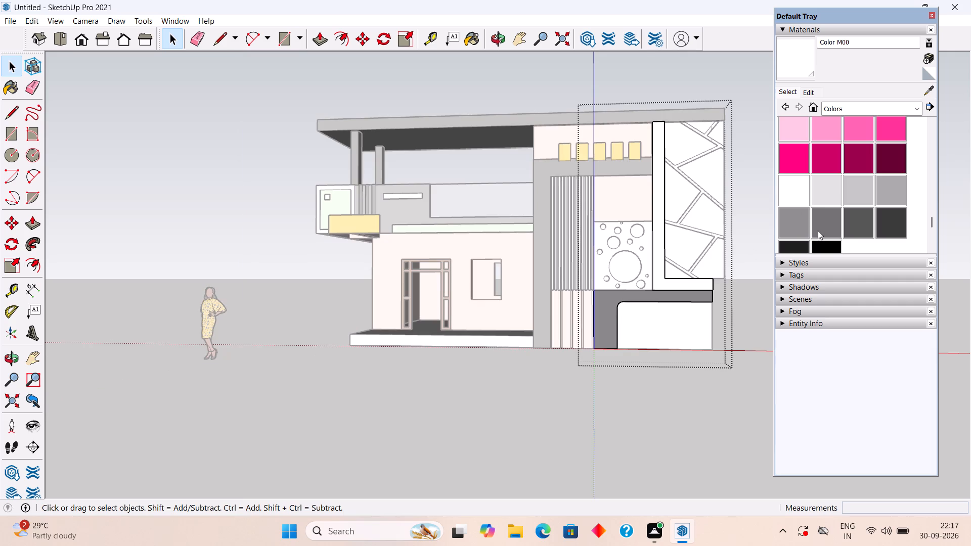
pyautogui.click(853, 213)
pyautogui.click(607, 316)
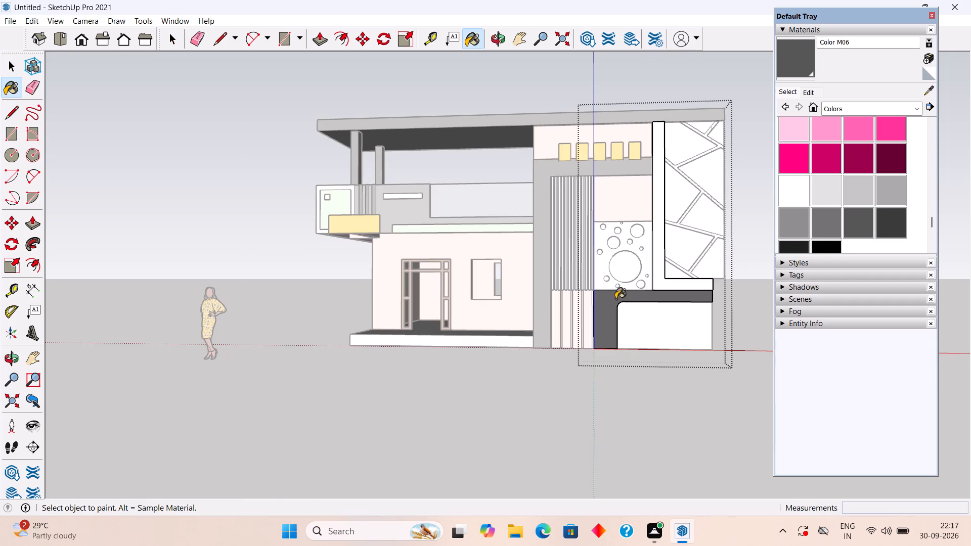
pyautogui.click(652, 405)
pyautogui.press('space')
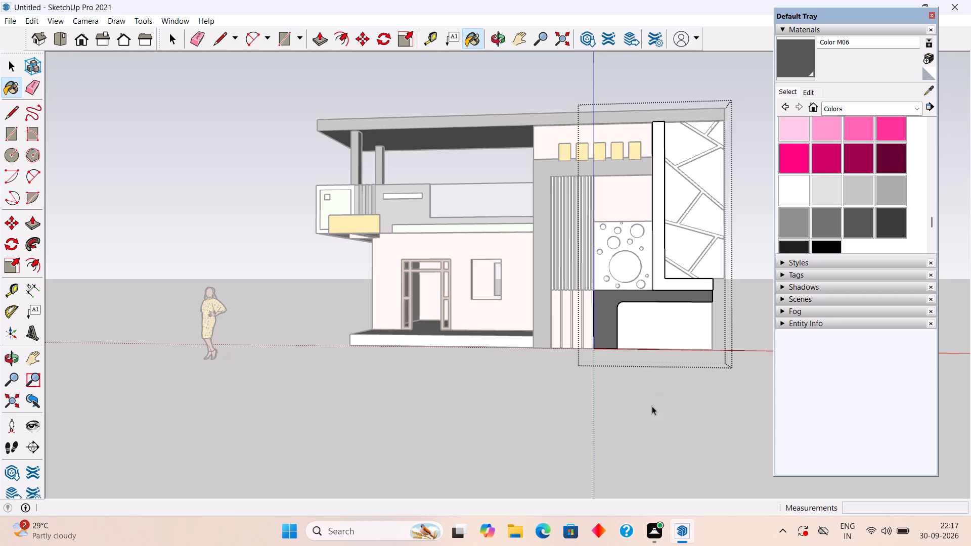
pyautogui.click(652, 406)
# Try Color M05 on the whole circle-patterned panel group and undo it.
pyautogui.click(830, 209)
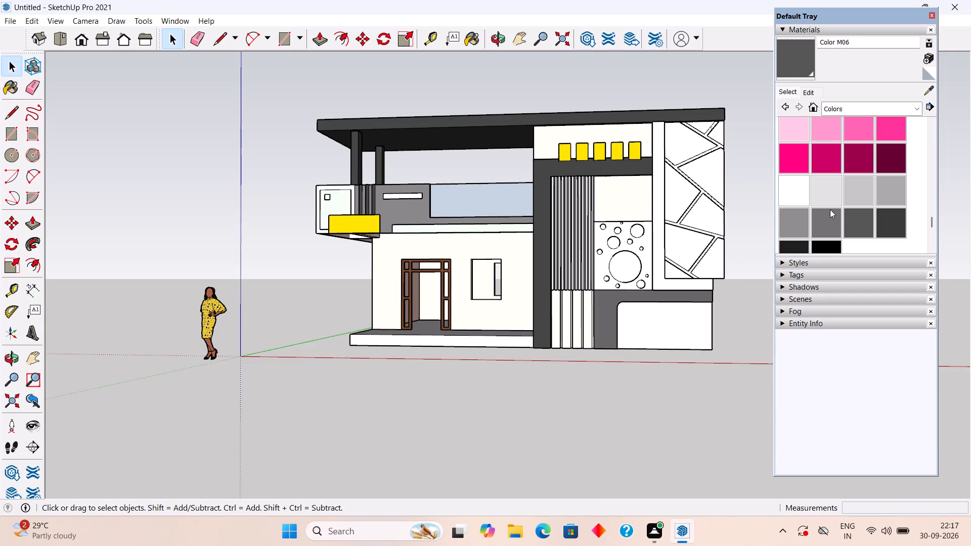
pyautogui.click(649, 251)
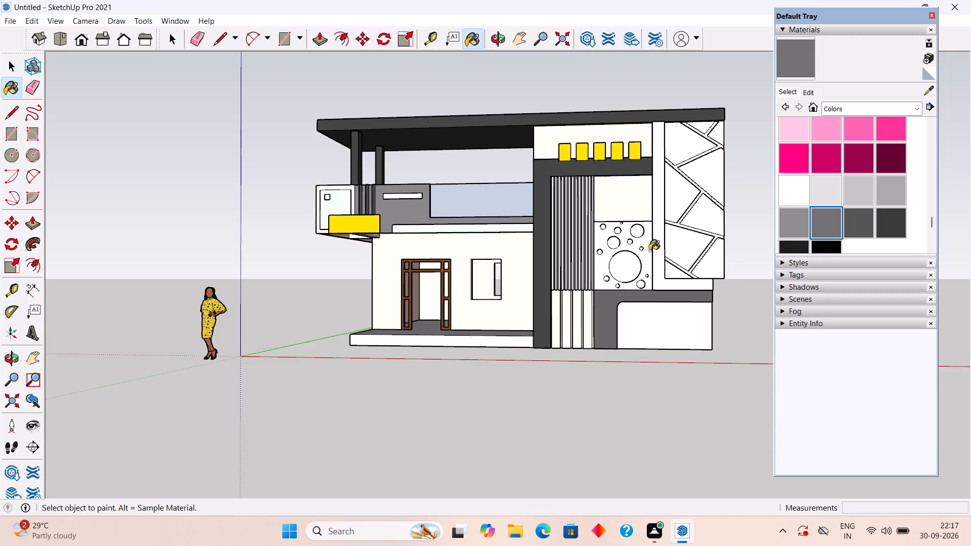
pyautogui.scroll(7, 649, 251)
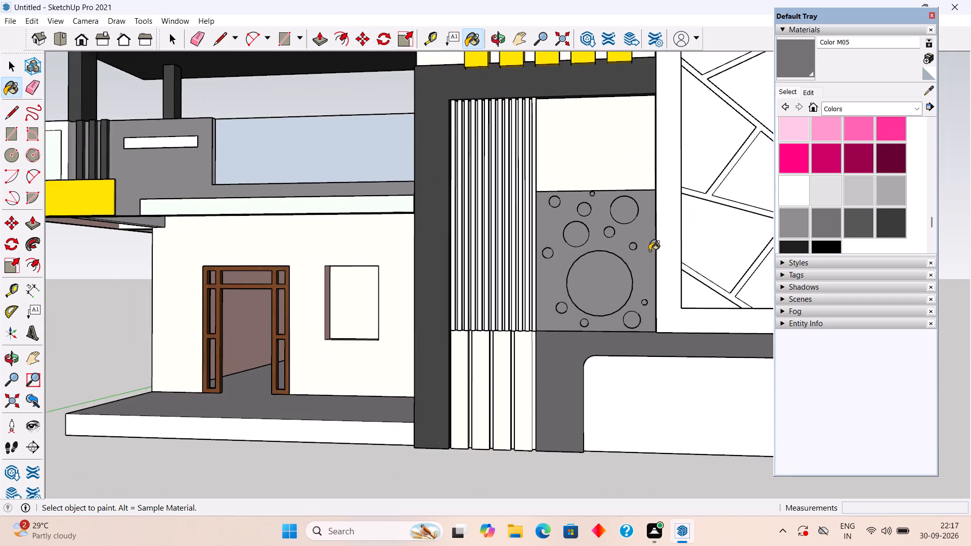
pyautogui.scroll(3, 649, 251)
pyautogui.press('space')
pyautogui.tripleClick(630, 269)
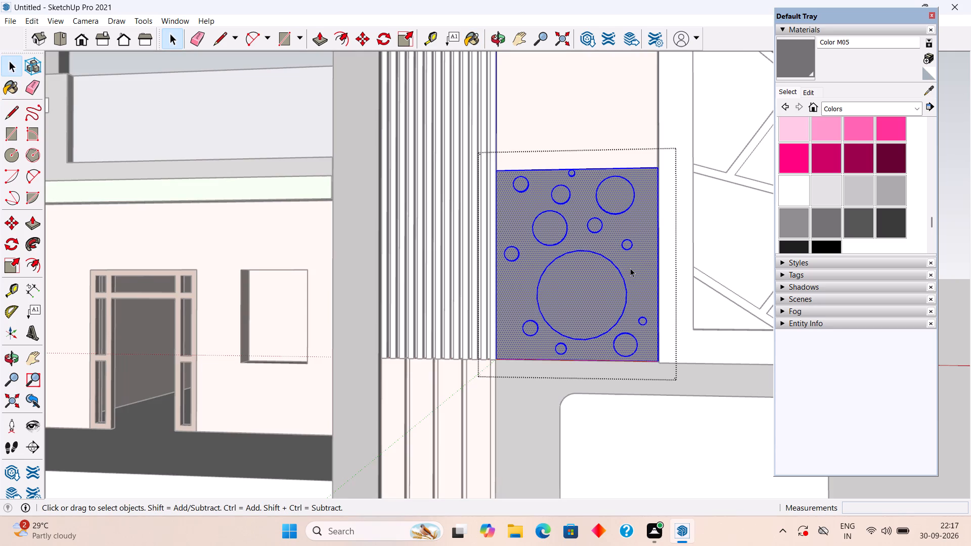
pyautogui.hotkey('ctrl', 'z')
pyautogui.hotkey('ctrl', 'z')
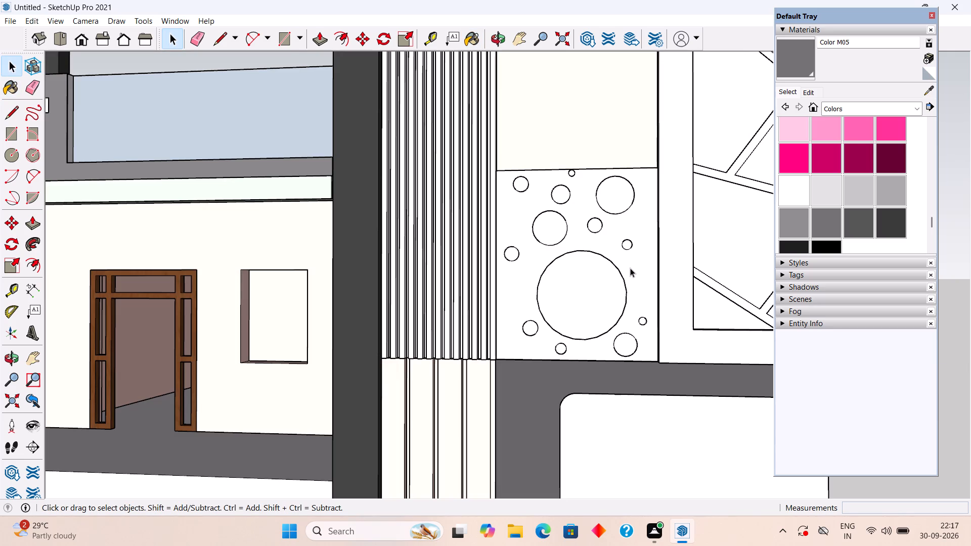
# Inside the circle-patterned panel group, paint only the face surrounding the circles with Color M05.
pyautogui.scroll(-9, 635, 325)
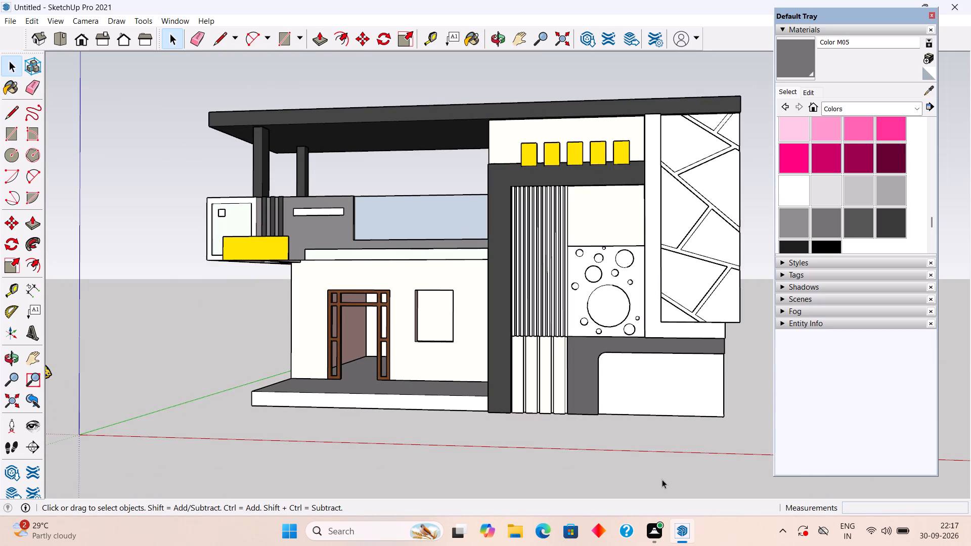
pyautogui.doubleClick(631, 287)
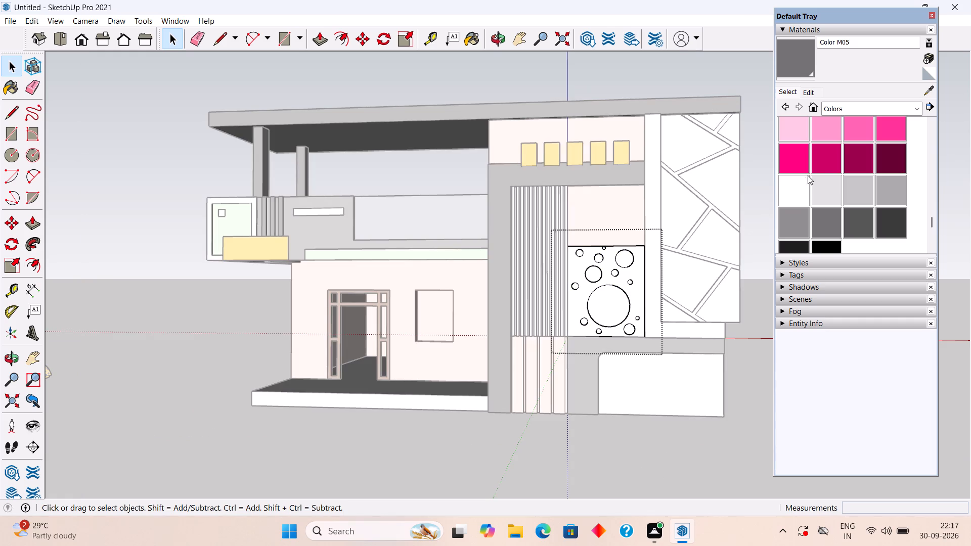
pyautogui.click(831, 223)
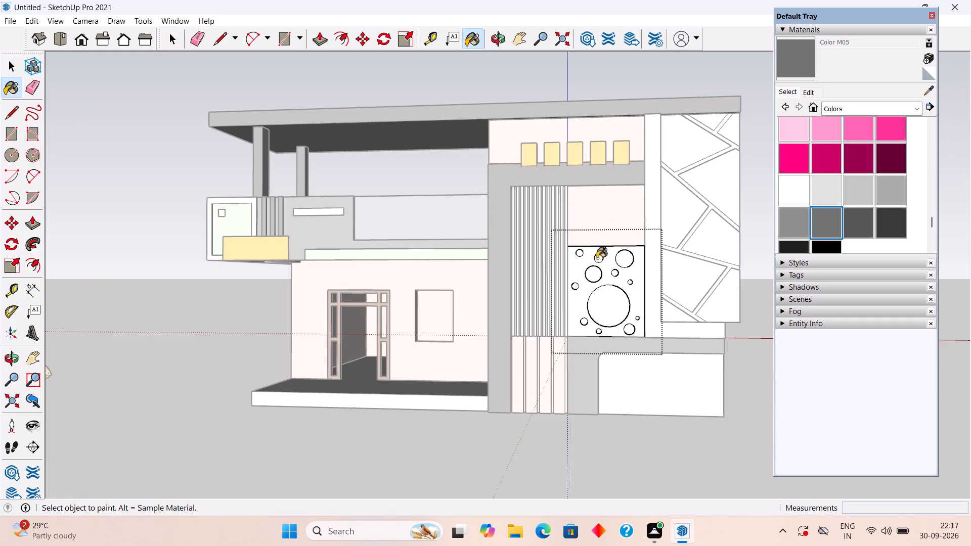
pyautogui.scroll(3, 597, 271)
pyautogui.click(605, 283)
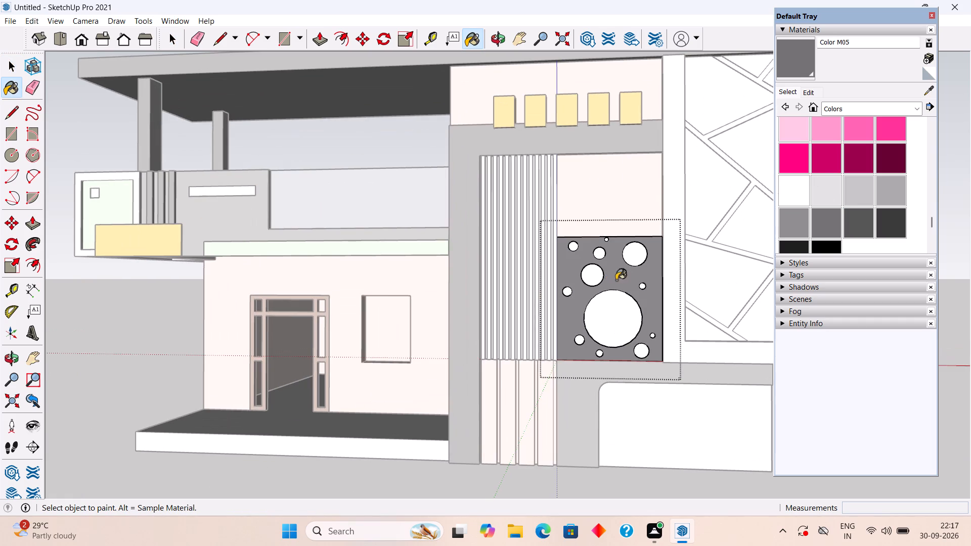
pyautogui.scroll(-6, 632, 298)
pyautogui.press('space')
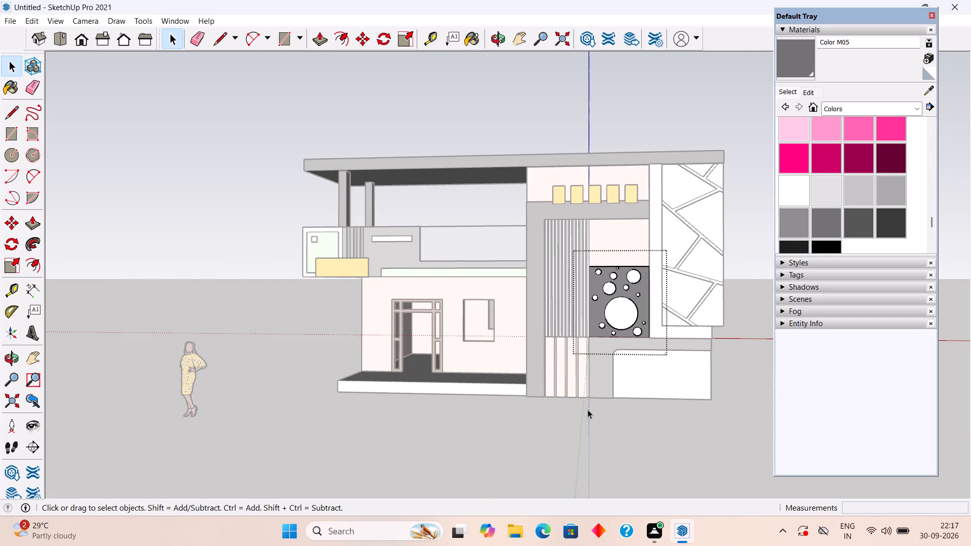
pyautogui.click(588, 412)
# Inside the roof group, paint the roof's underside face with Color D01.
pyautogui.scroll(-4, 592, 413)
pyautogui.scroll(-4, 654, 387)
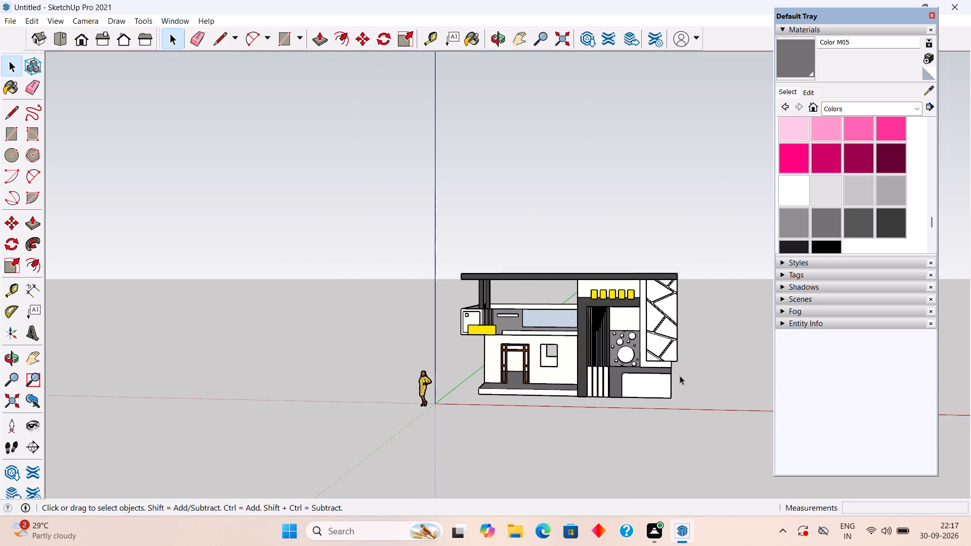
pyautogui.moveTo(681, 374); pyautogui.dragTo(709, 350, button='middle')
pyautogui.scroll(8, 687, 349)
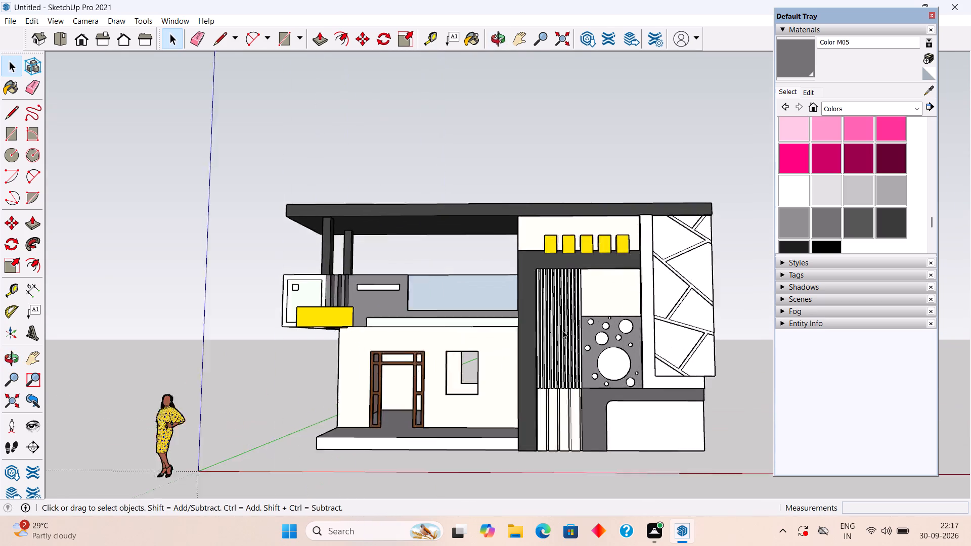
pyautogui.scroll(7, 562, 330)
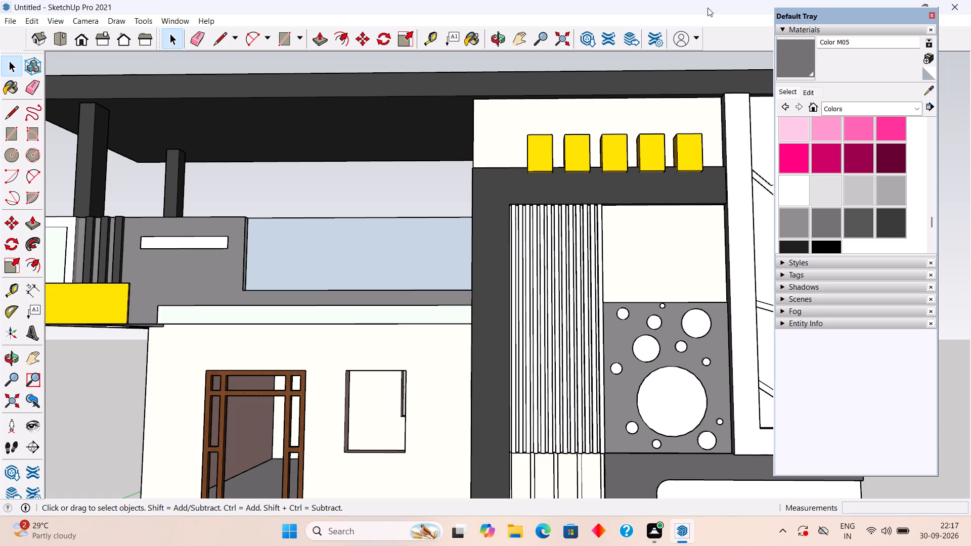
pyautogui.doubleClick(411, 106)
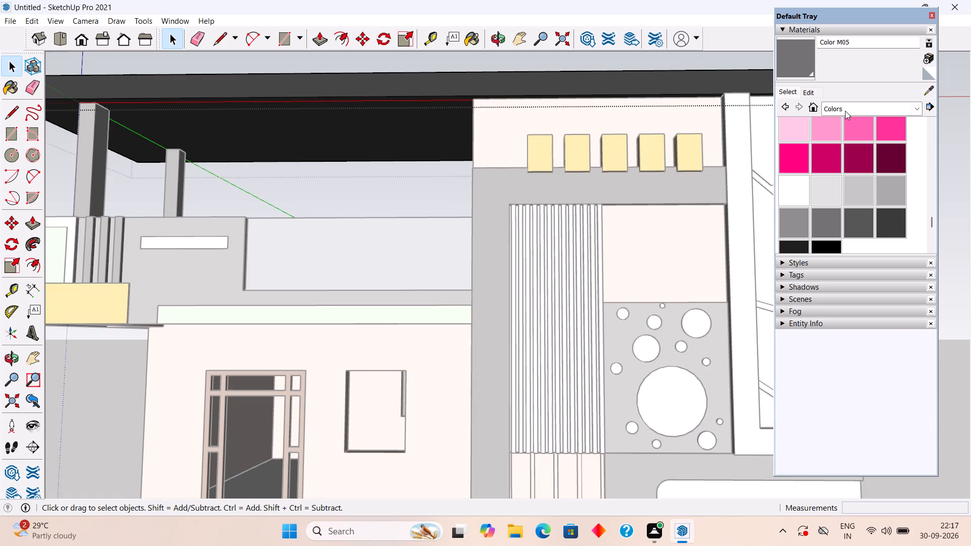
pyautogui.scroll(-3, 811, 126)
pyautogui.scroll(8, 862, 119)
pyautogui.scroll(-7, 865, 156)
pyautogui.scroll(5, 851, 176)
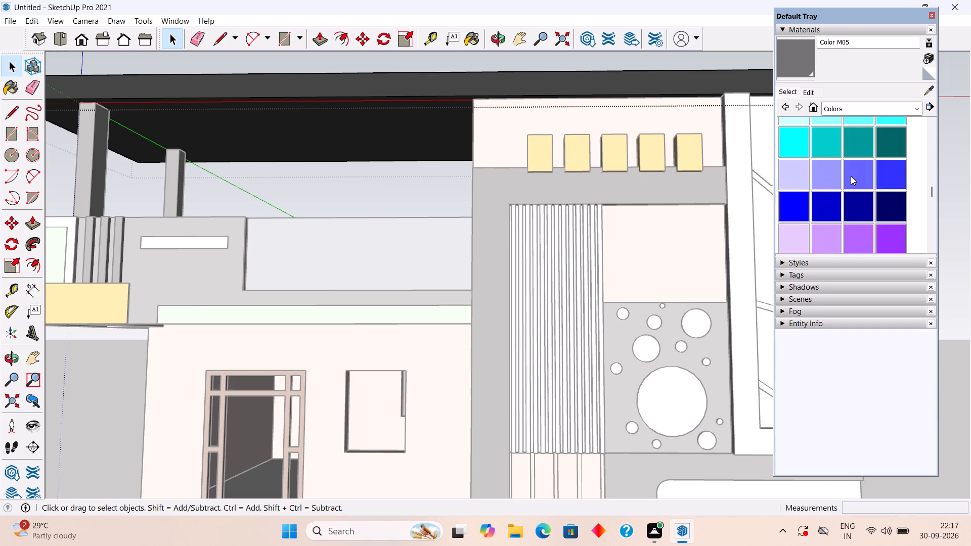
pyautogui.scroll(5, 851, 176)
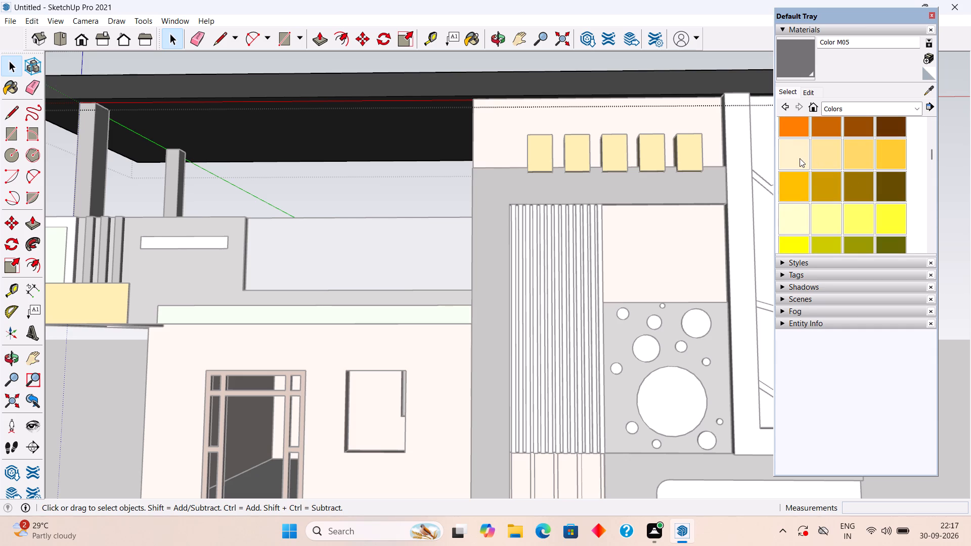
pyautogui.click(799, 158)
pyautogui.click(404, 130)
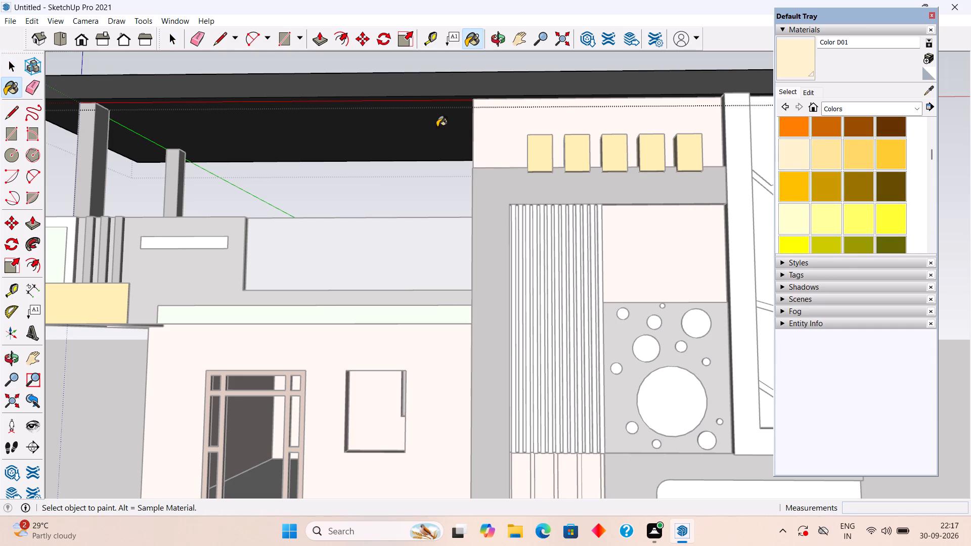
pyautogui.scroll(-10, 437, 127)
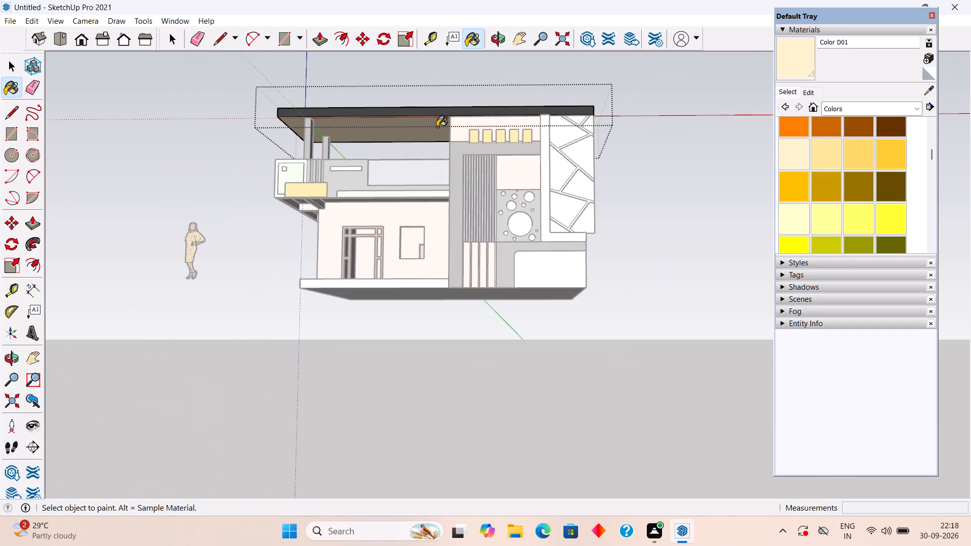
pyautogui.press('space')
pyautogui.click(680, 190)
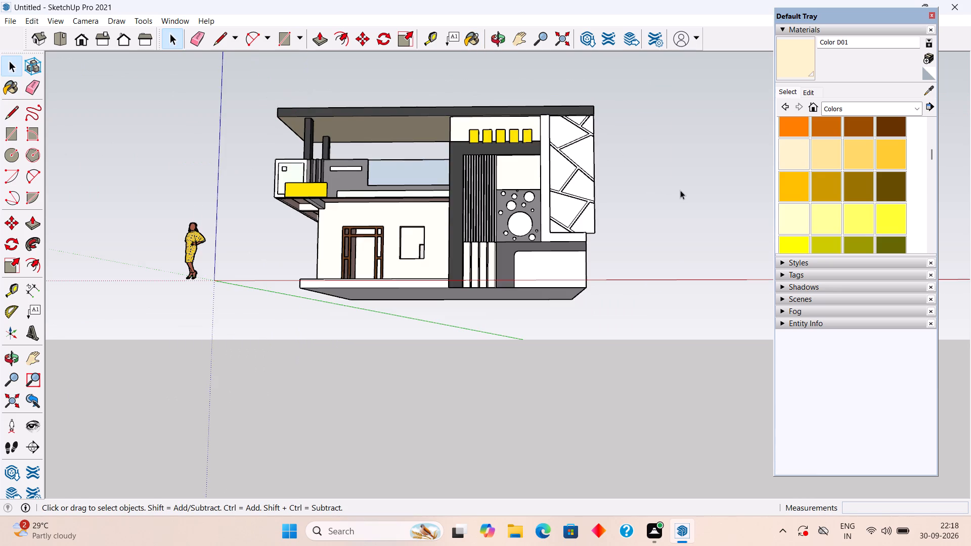
# Sample Color B01 from the ground-floor front wall and paint the roof's underside with it inside the roof group.
pyautogui.moveTo(625, 196); pyautogui.dragTo(656, 142, button='middle')
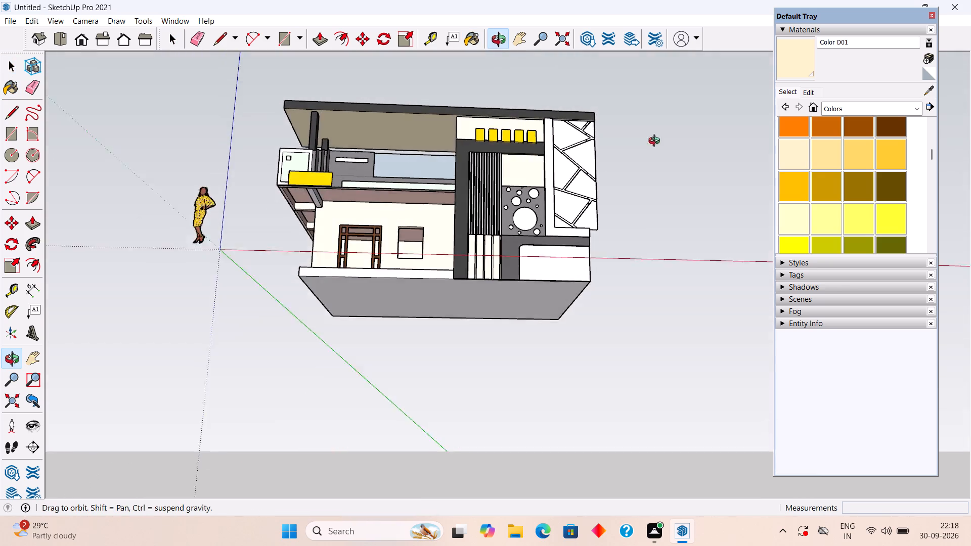
pyautogui.moveTo(656, 142); pyautogui.dragTo(663, 120, button='middle')
pyautogui.scroll(3, 485, 126)
pyautogui.scroll(3, 439, 144)
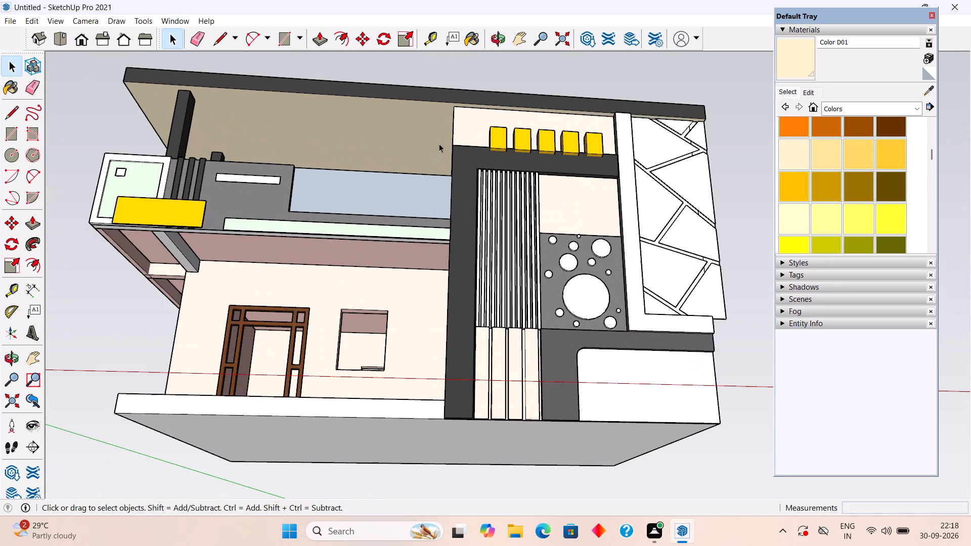
pyautogui.scroll(2, 439, 144)
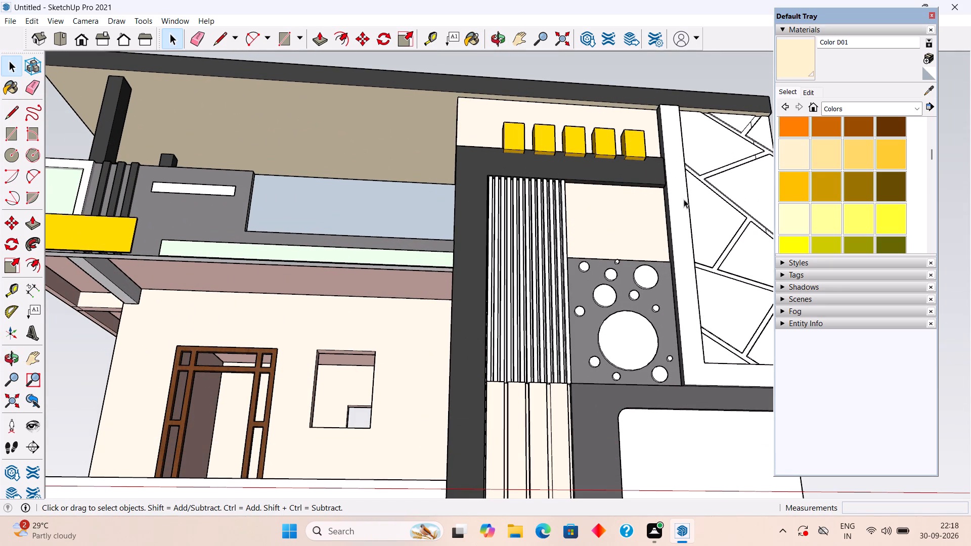
pyautogui.click(929, 92)
pyautogui.click(419, 320)
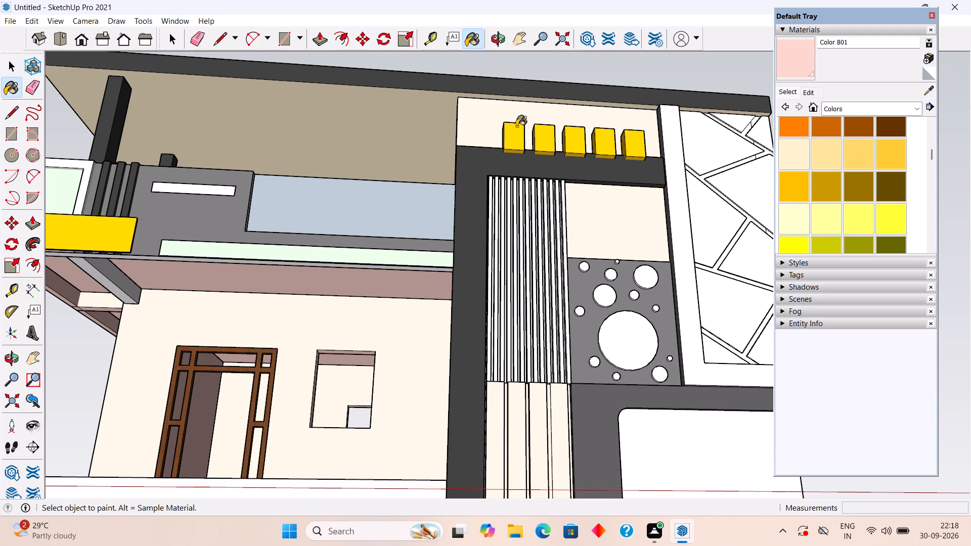
pyautogui.press('space')
pyautogui.doubleClick(399, 117)
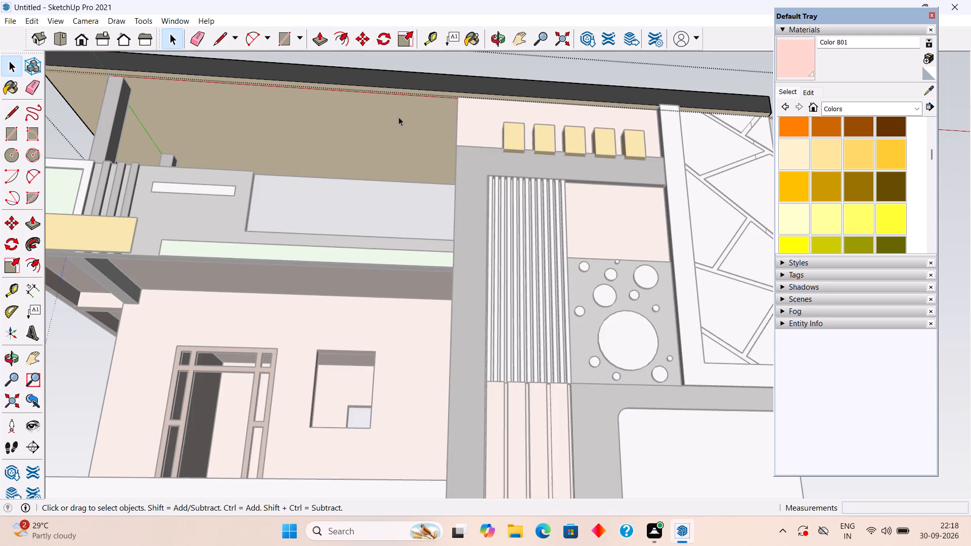
pyautogui.click(399, 117)
pyautogui.click(791, 60)
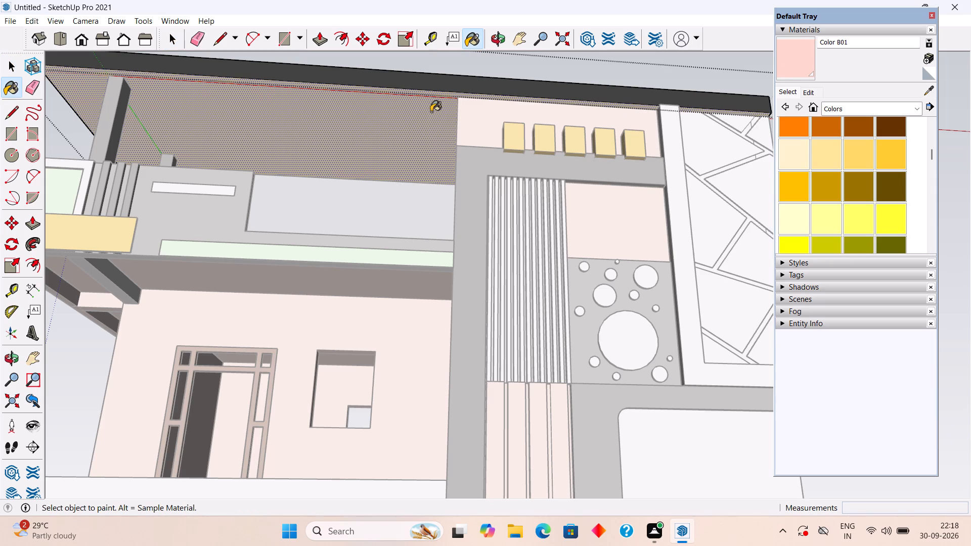
pyautogui.click(430, 112)
pyautogui.scroll(-5, 430, 112)
pyautogui.press('space')
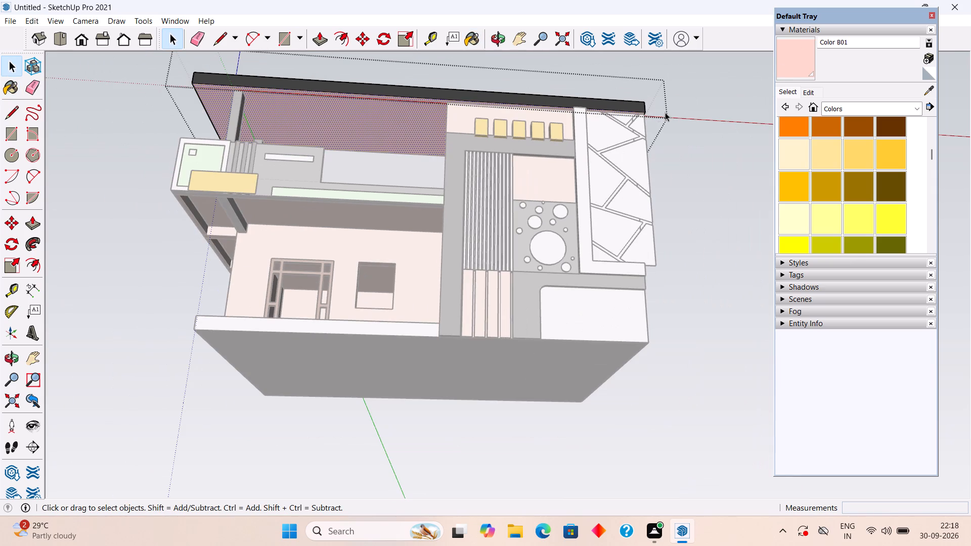
pyautogui.click(681, 114)
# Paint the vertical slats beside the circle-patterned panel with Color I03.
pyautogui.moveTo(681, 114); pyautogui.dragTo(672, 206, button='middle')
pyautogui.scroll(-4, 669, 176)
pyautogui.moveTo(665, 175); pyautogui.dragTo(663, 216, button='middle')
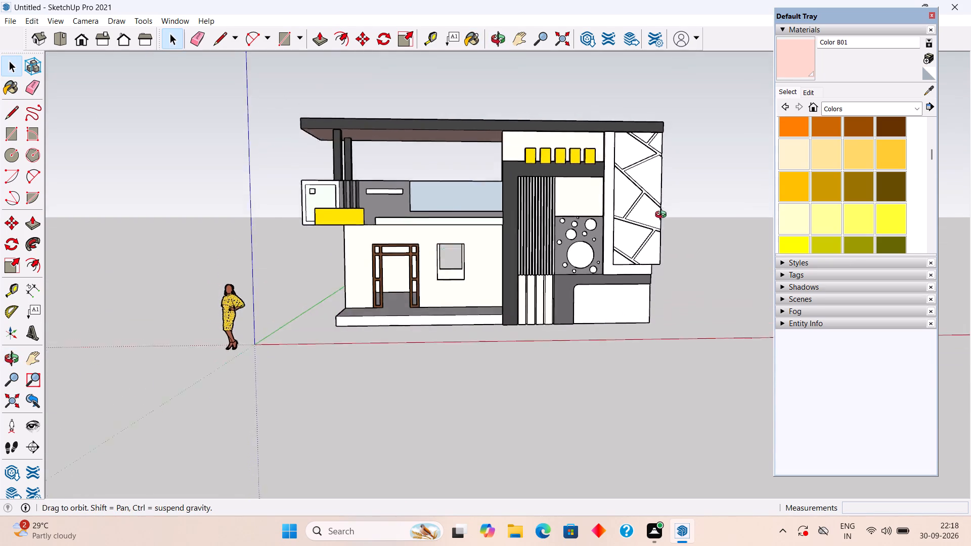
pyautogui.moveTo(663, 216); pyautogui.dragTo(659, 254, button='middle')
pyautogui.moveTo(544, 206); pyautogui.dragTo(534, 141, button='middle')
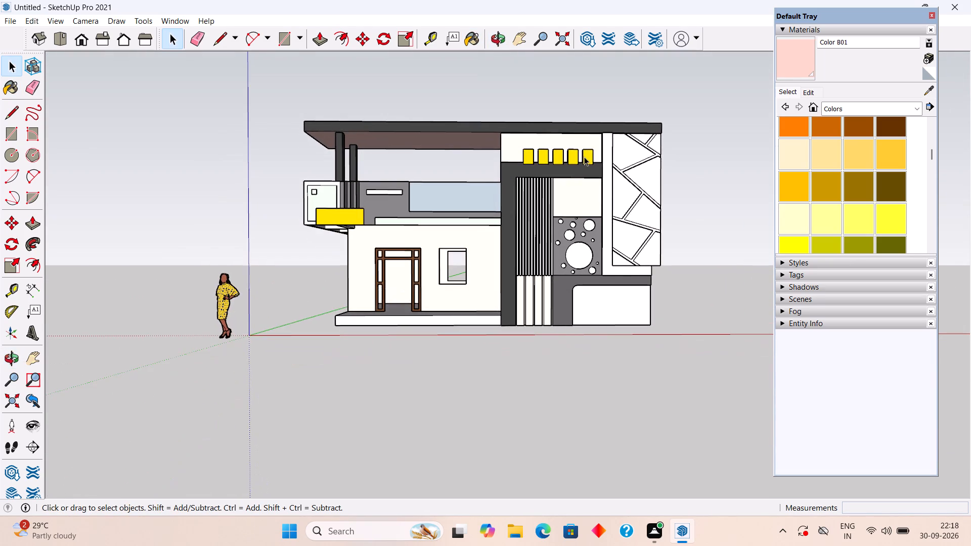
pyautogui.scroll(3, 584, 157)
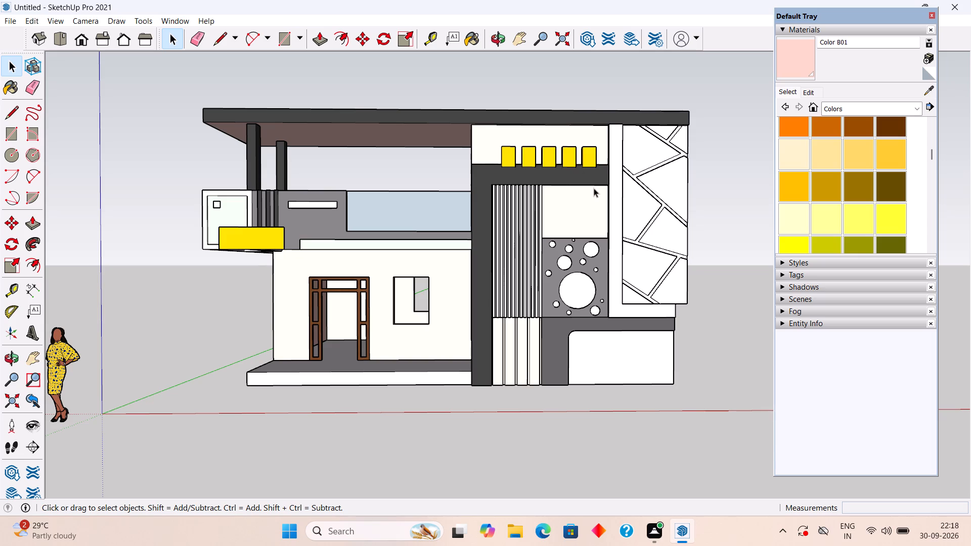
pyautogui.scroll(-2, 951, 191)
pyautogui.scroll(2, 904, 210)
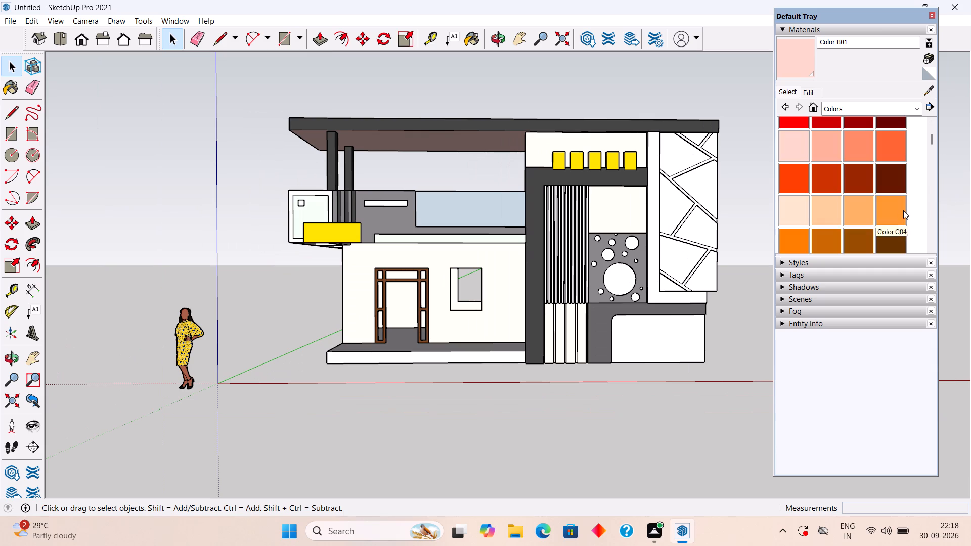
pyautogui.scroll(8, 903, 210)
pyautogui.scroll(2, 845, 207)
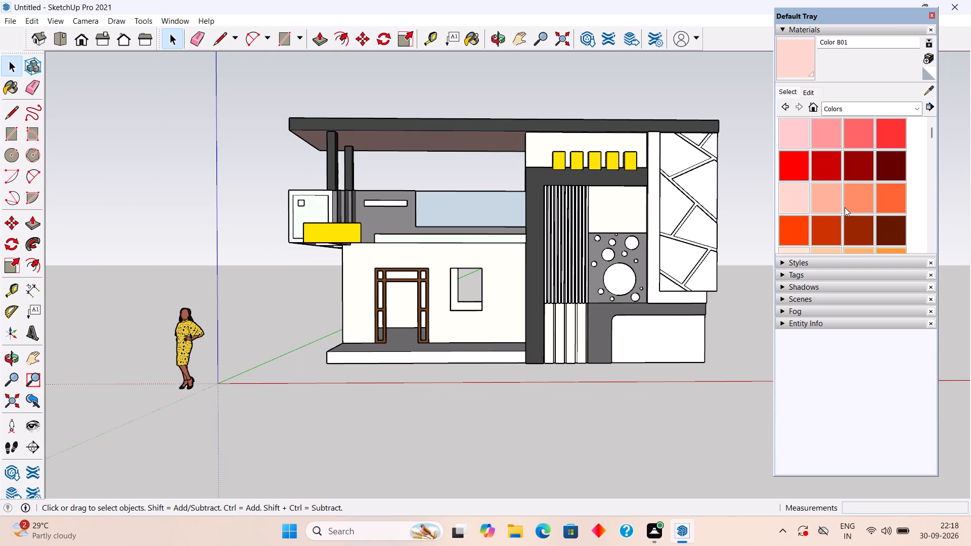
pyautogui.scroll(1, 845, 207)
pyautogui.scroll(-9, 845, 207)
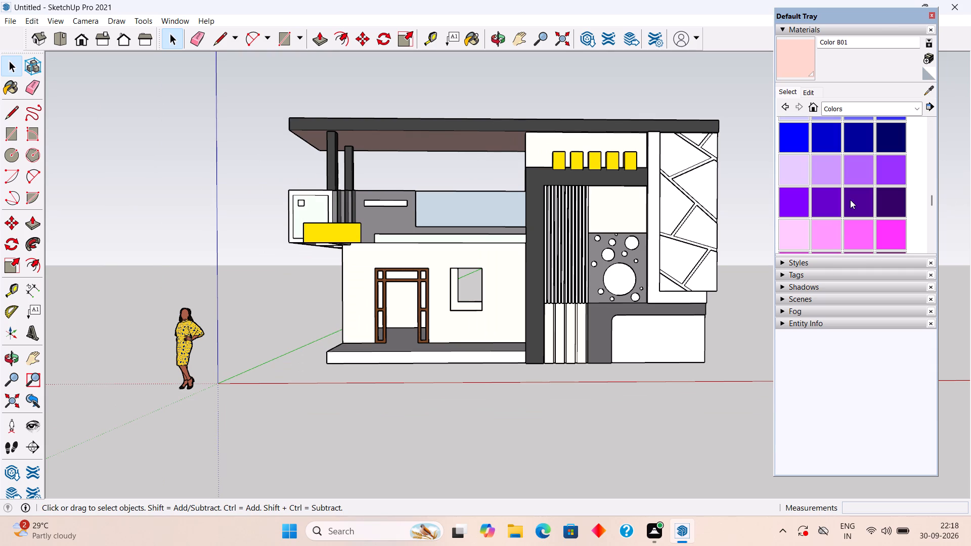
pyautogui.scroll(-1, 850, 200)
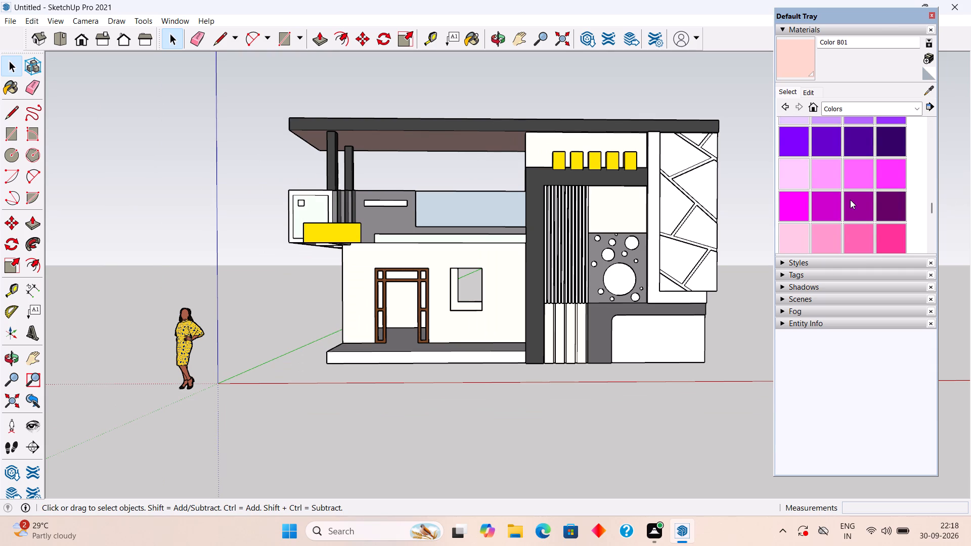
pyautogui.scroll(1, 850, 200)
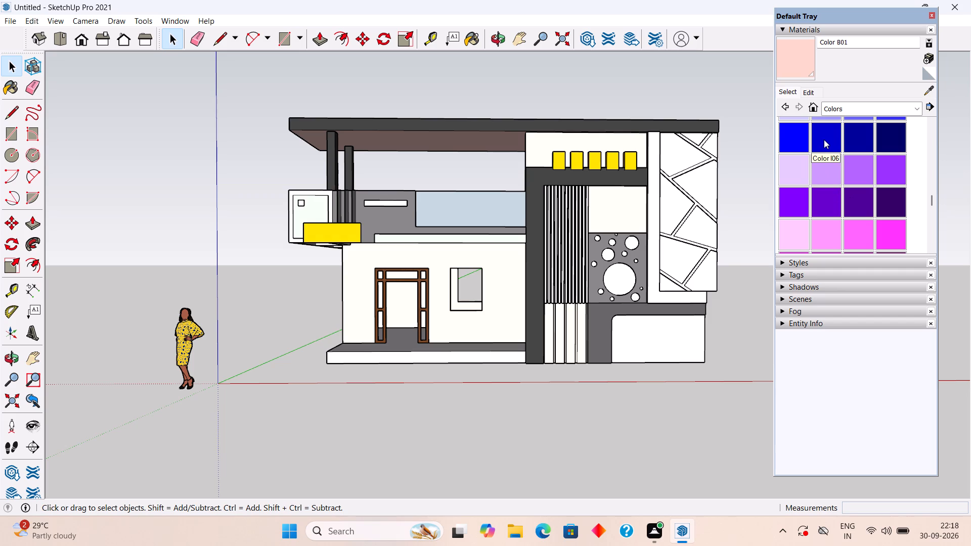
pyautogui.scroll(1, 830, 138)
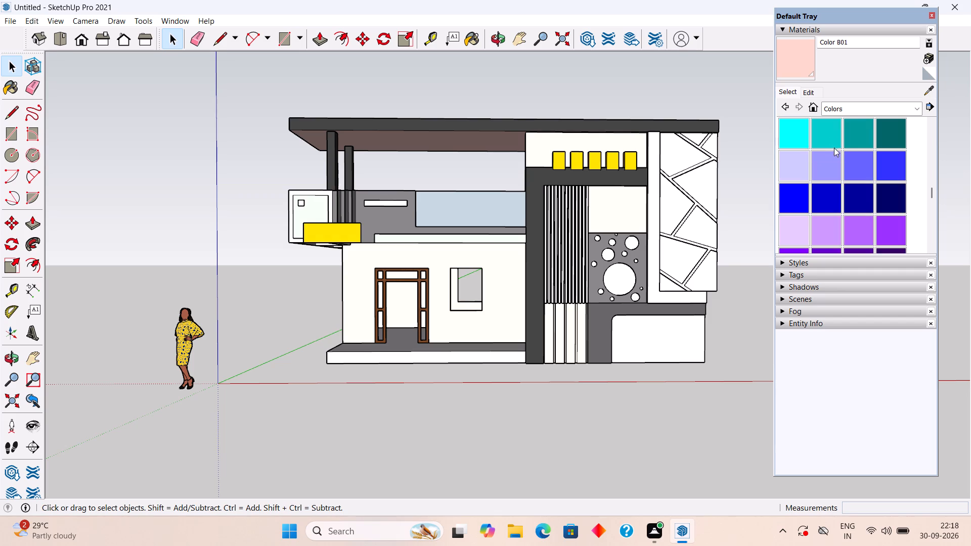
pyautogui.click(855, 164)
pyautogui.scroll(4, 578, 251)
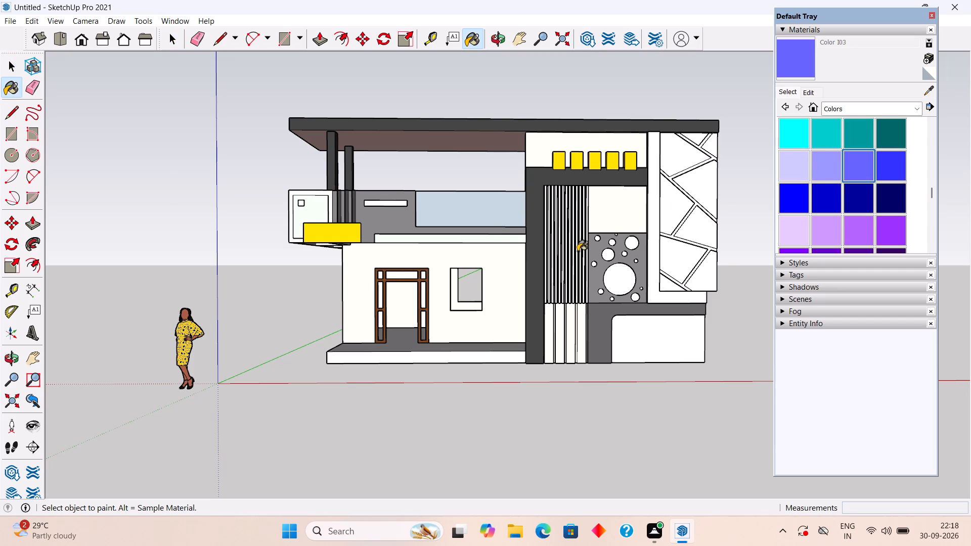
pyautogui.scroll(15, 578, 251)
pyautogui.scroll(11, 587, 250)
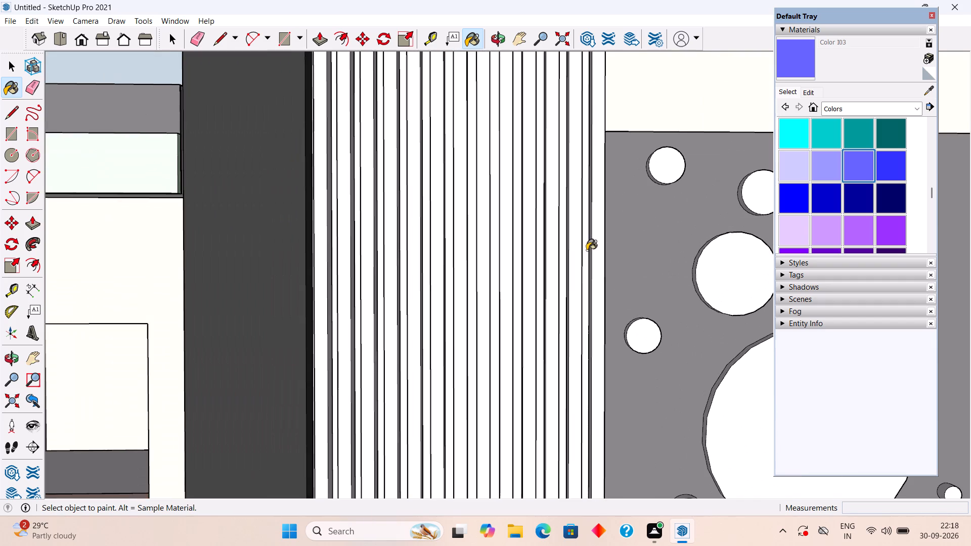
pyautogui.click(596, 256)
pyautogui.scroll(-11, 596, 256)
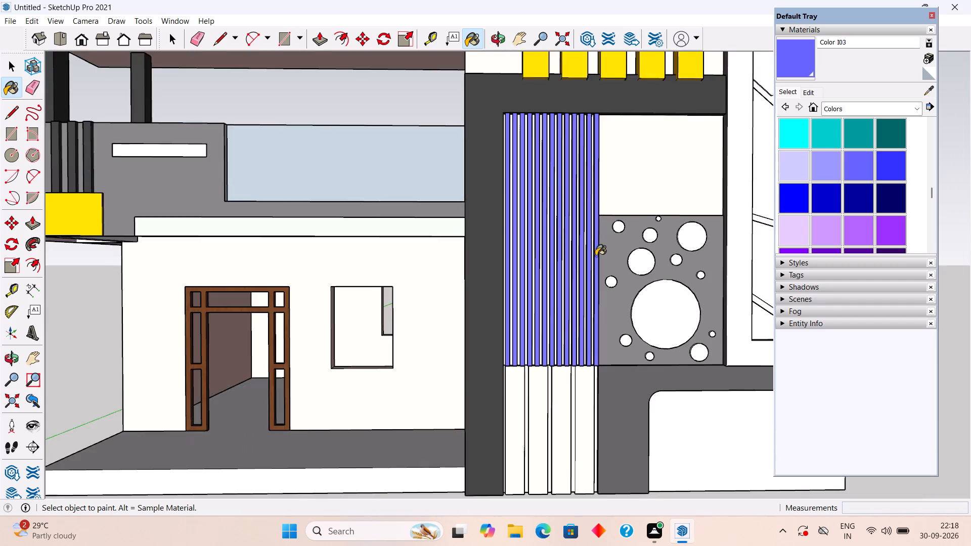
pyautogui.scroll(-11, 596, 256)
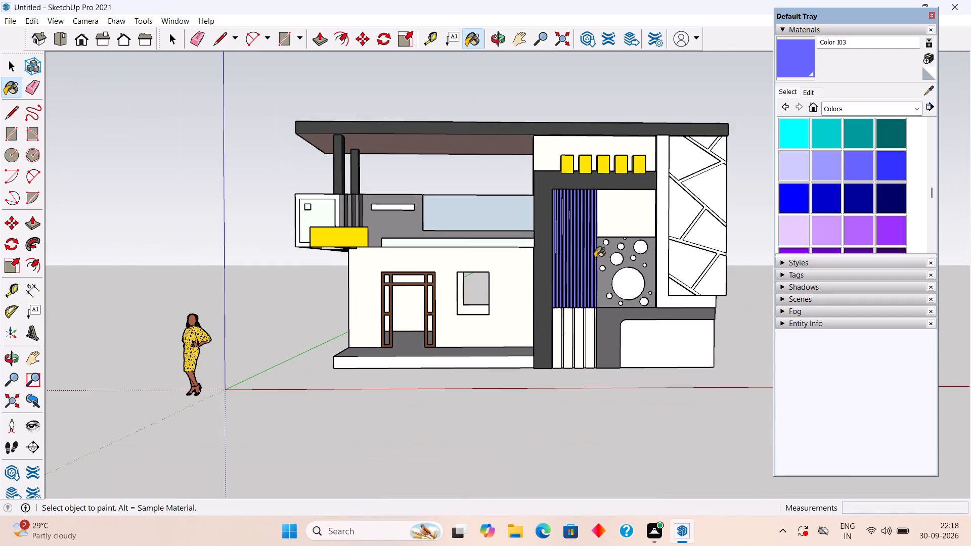
# Paint the vertical slats beside the circle-patterned panel with the lighter Color I02.
pyautogui.click(827, 165)
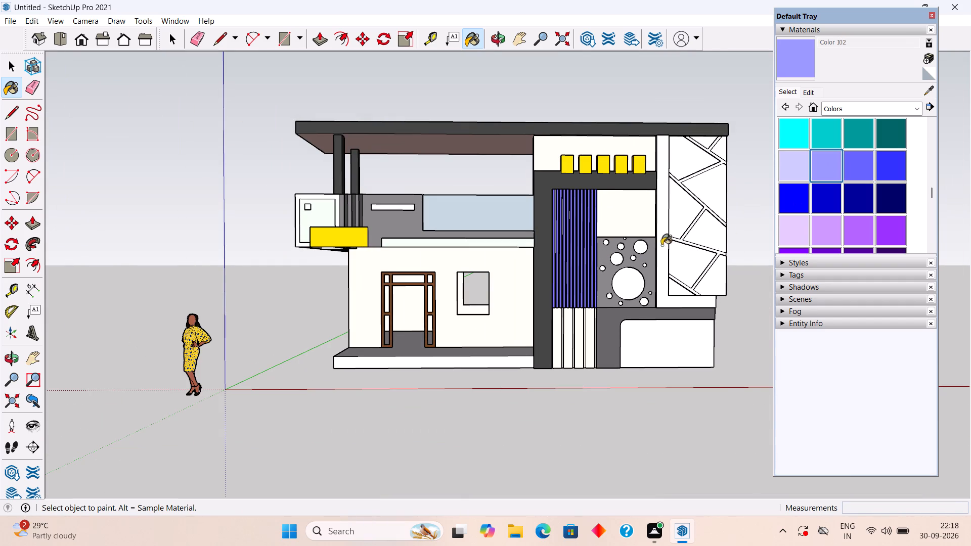
pyautogui.scroll(19, 603, 272)
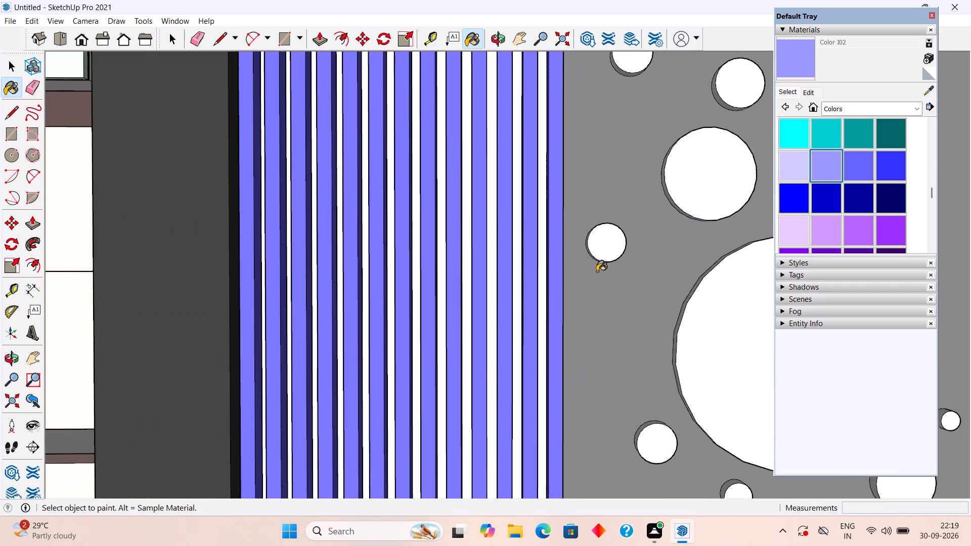
pyautogui.click(554, 285)
pyautogui.scroll(-12, 554, 285)
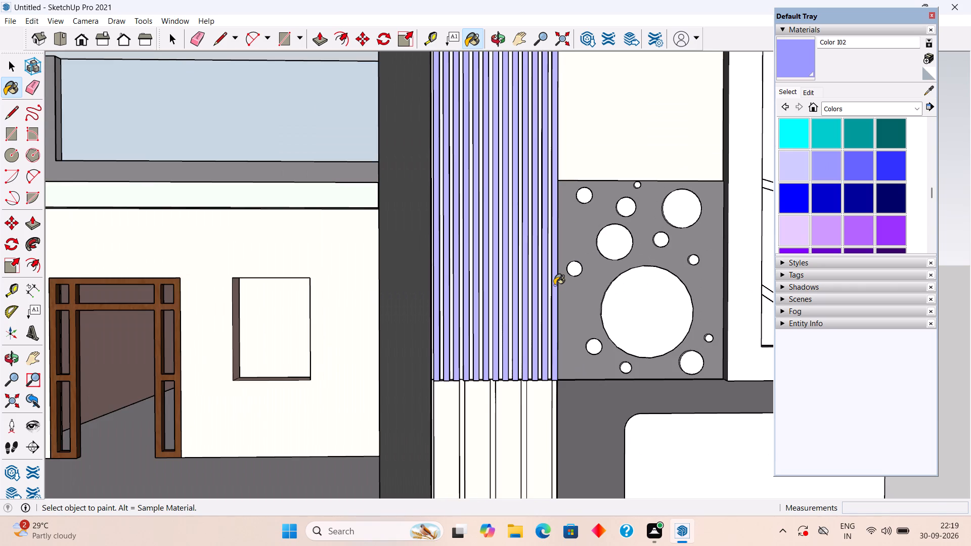
pyautogui.scroll(-5, 554, 285)
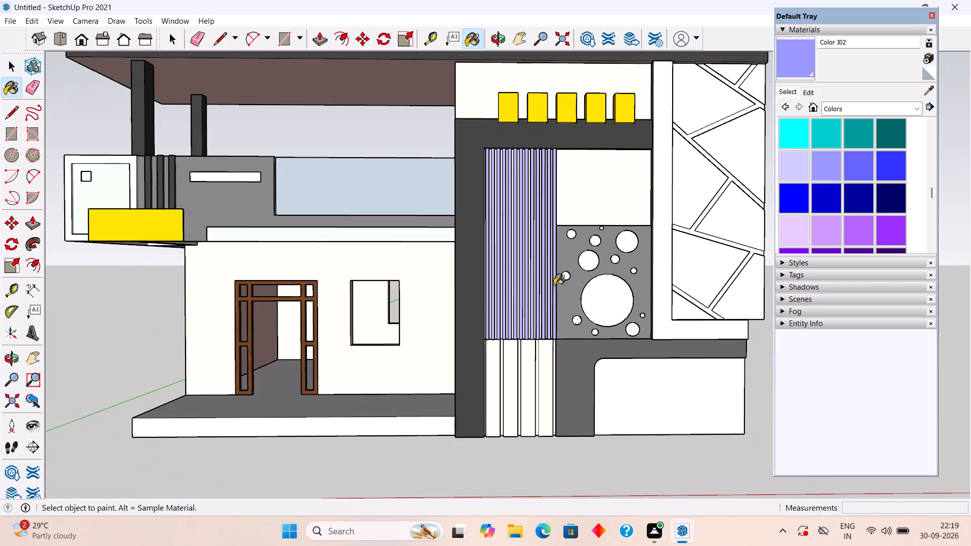
pyautogui.scroll(-3, 554, 285)
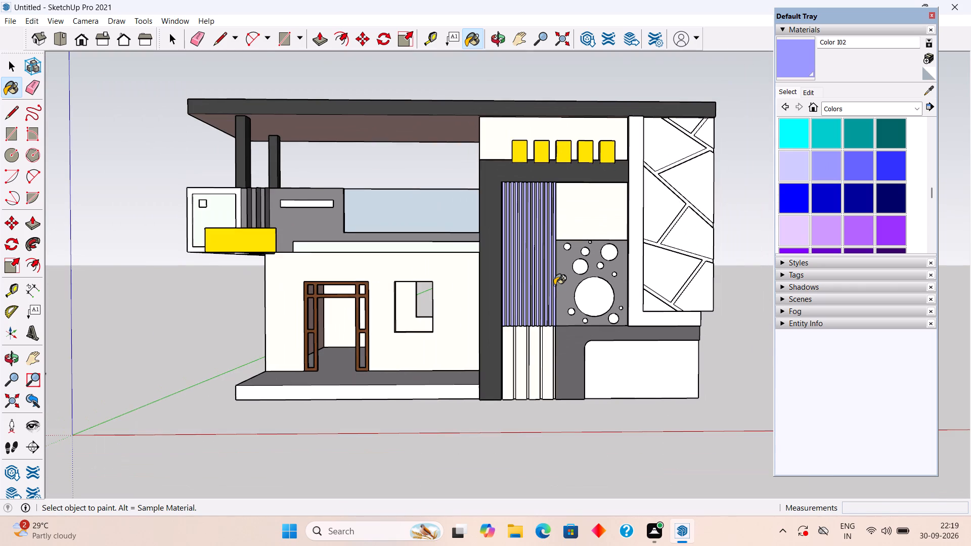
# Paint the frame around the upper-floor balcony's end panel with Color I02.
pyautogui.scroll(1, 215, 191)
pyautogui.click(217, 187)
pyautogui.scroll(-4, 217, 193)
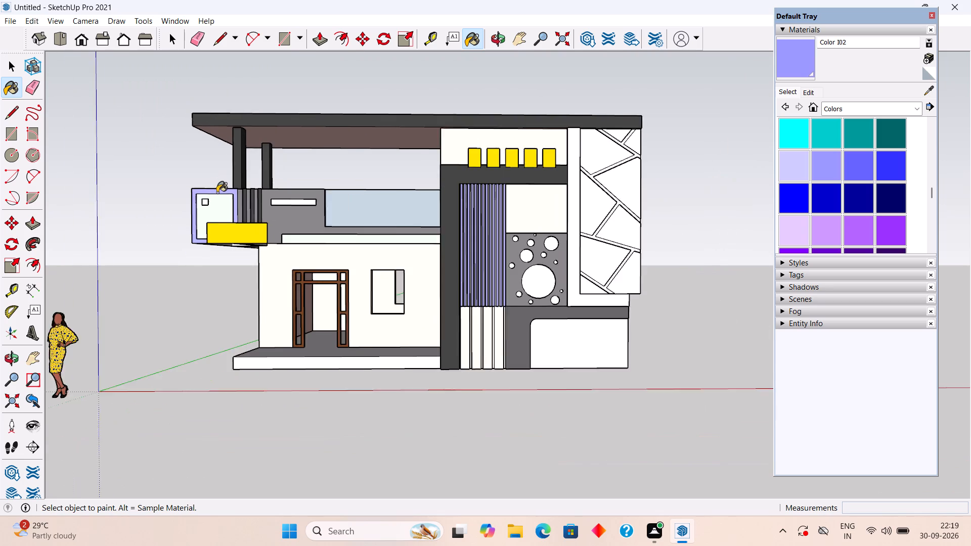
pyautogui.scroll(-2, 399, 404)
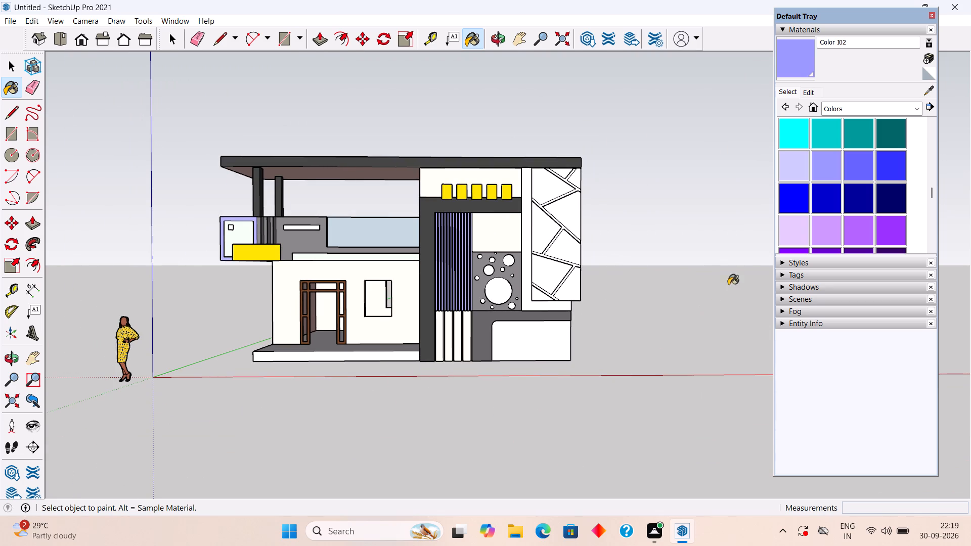
# Paint the frame around the upper-floor balcony's end panel with the dark blue Color I07.
pyautogui.click(869, 196)
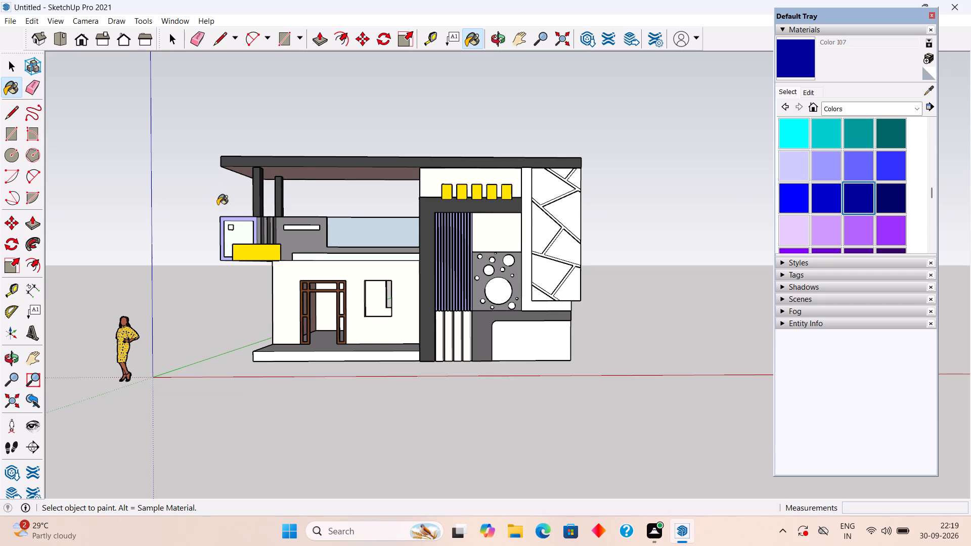
pyautogui.click(223, 221)
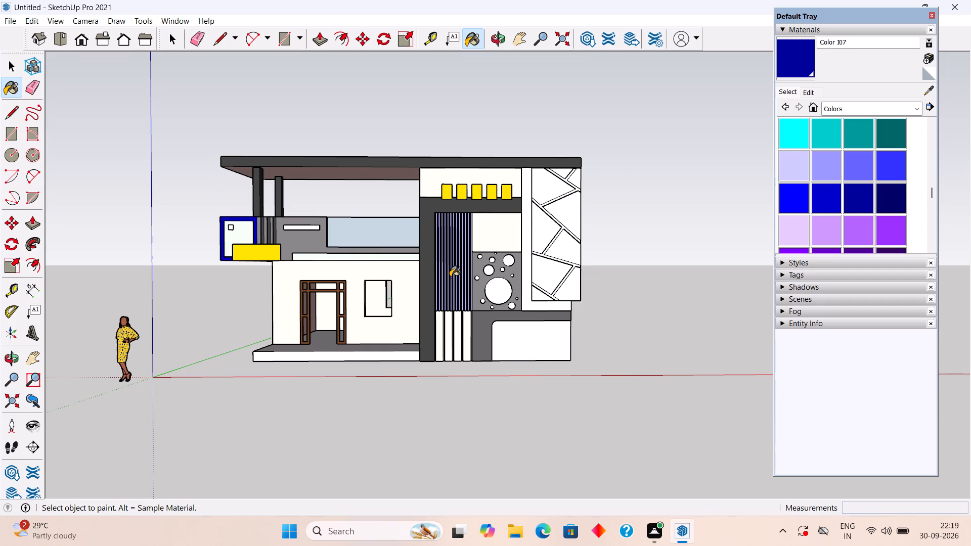
# Paint the vertical slats beside the circle-patterned panel and the backing between them with Color I07.
pyautogui.scroll(14, 455, 276)
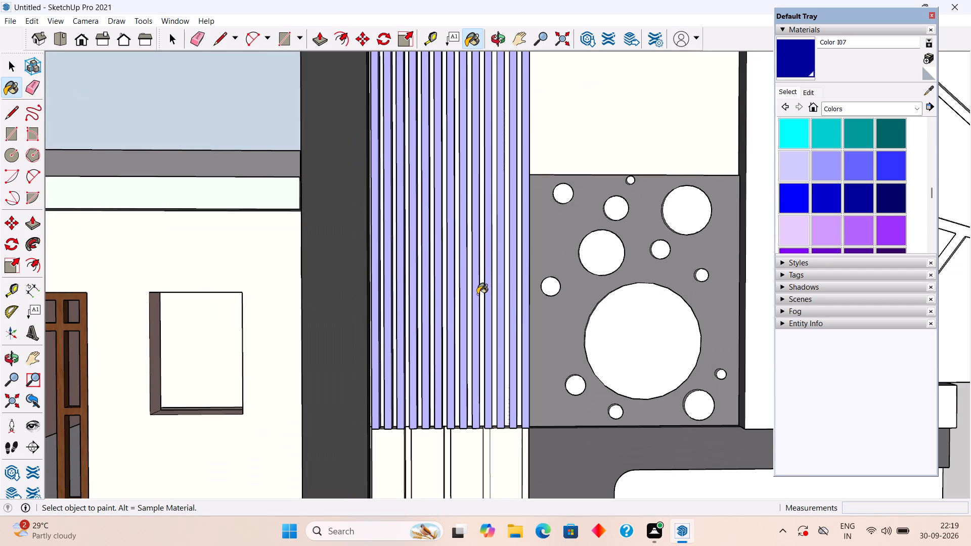
pyautogui.click(477, 294)
pyautogui.scroll(9, 477, 294)
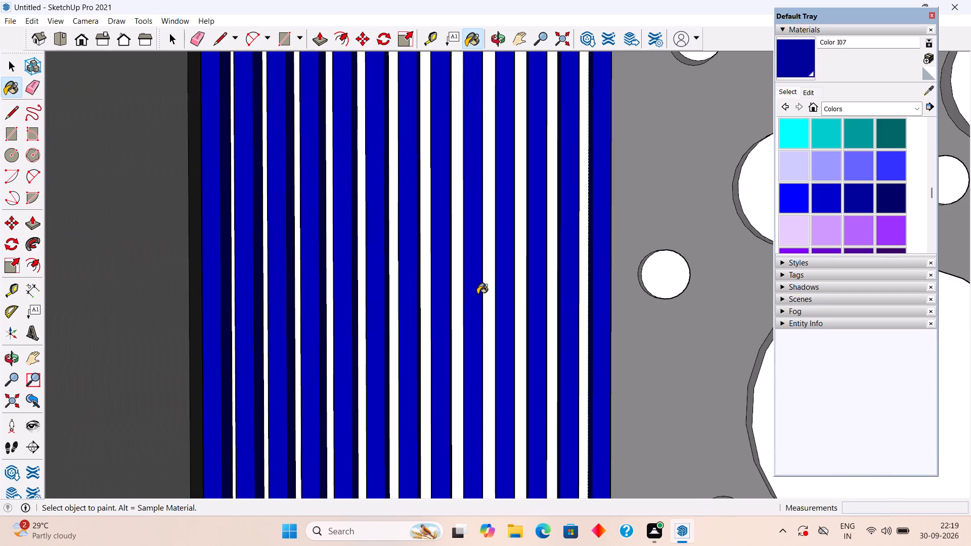
pyautogui.click(490, 287)
pyautogui.scroll(-12, 490, 287)
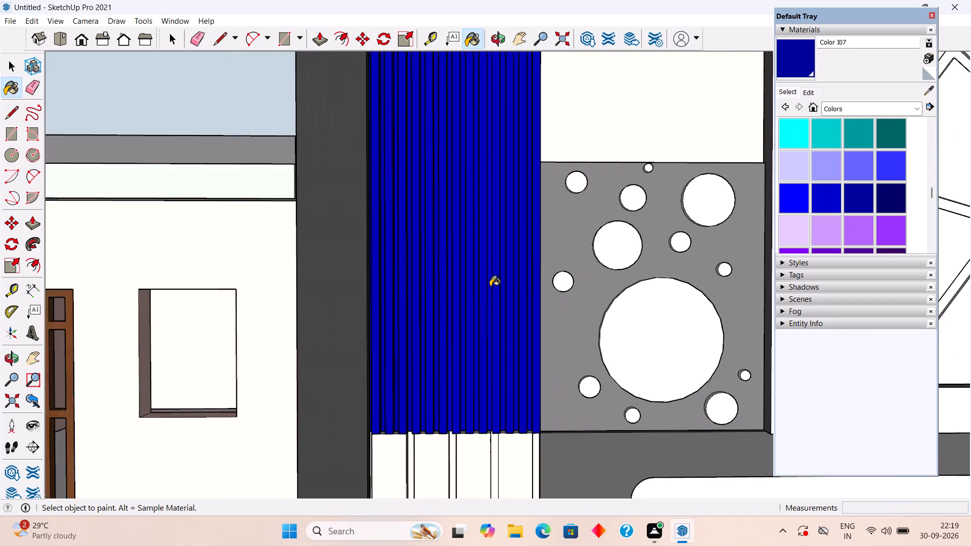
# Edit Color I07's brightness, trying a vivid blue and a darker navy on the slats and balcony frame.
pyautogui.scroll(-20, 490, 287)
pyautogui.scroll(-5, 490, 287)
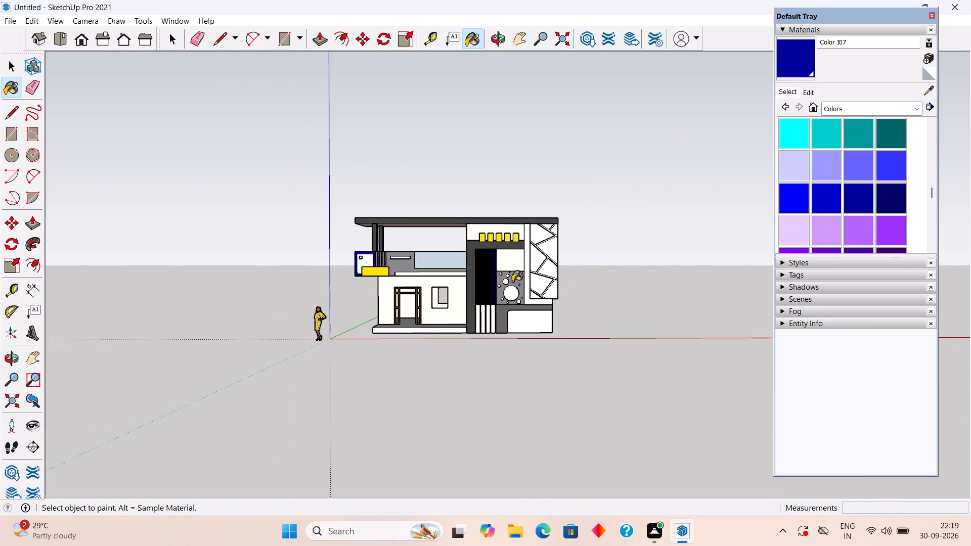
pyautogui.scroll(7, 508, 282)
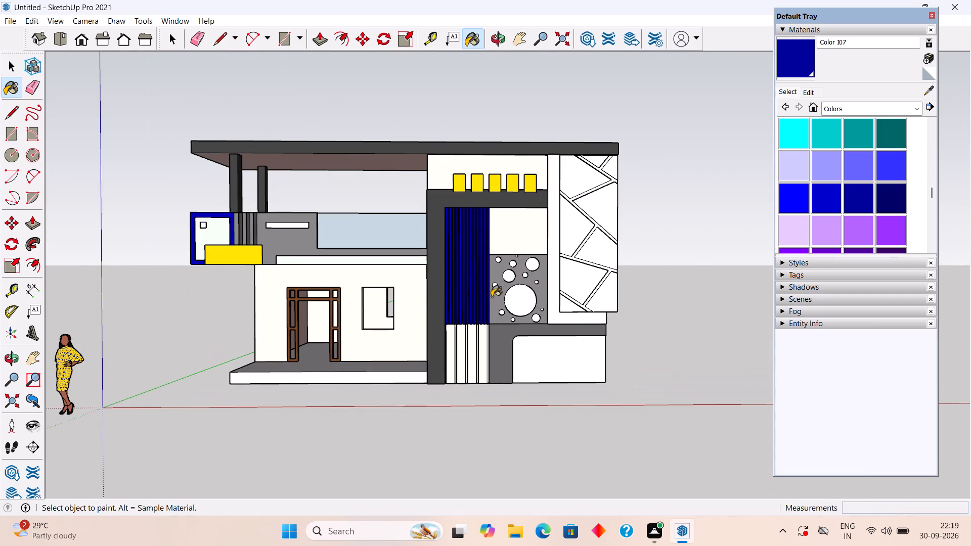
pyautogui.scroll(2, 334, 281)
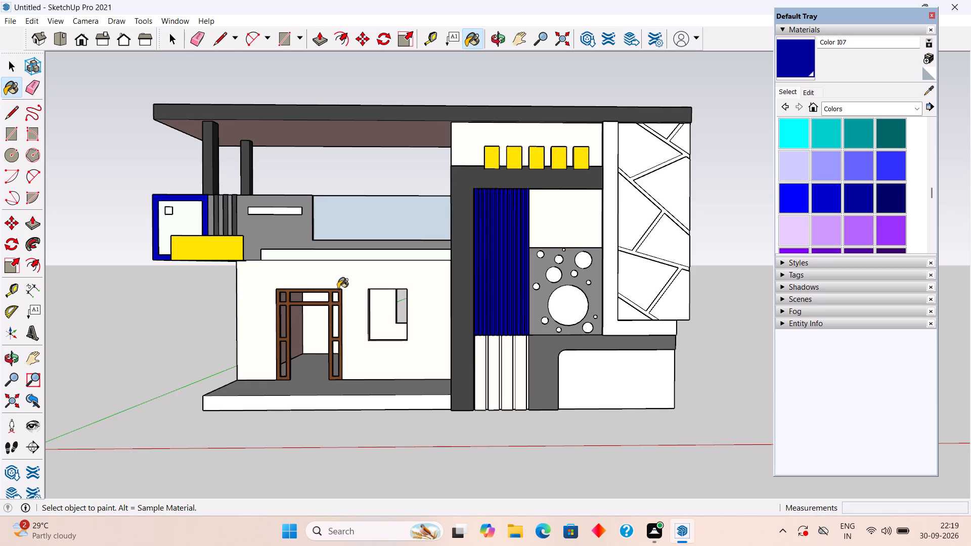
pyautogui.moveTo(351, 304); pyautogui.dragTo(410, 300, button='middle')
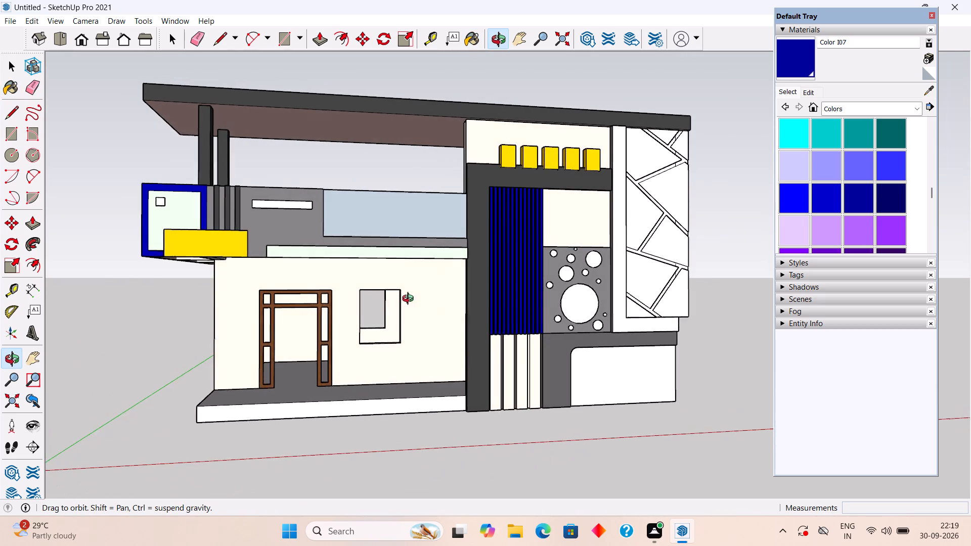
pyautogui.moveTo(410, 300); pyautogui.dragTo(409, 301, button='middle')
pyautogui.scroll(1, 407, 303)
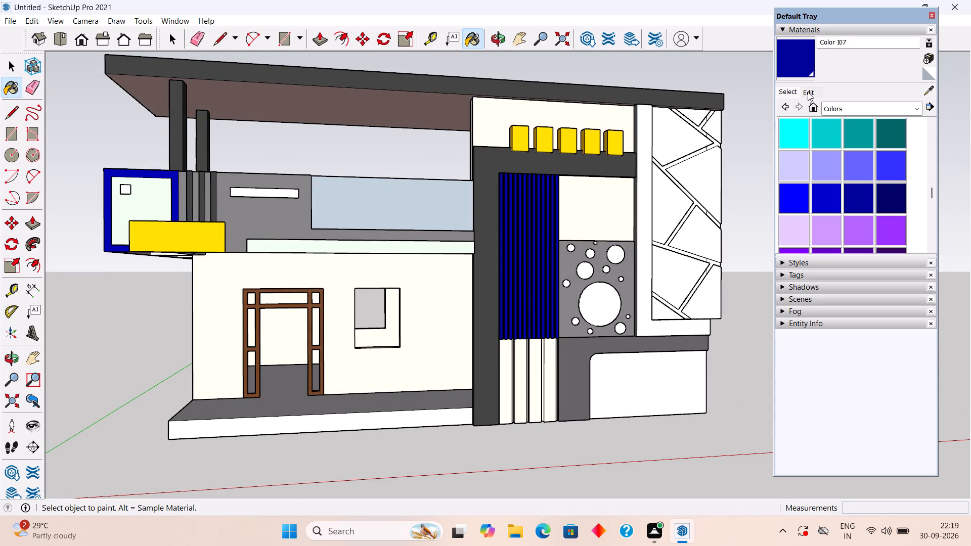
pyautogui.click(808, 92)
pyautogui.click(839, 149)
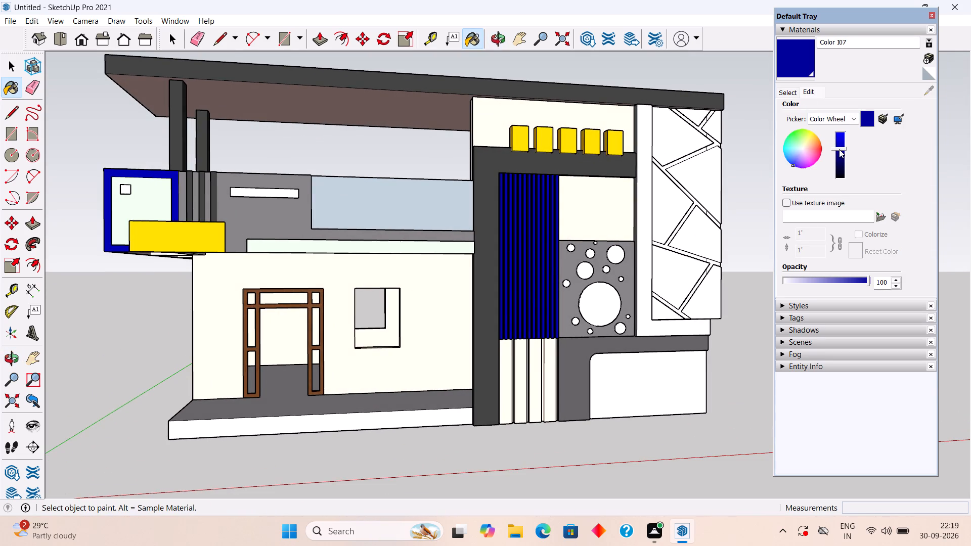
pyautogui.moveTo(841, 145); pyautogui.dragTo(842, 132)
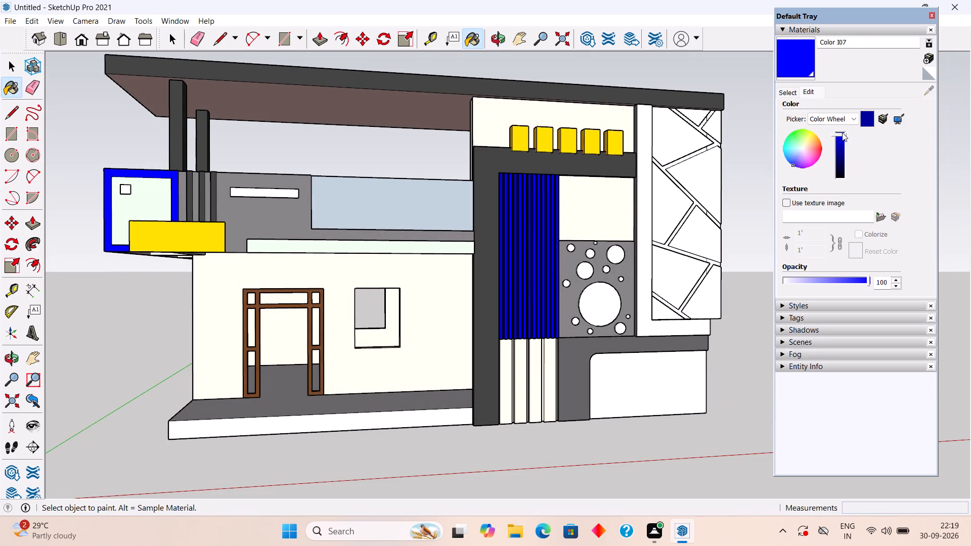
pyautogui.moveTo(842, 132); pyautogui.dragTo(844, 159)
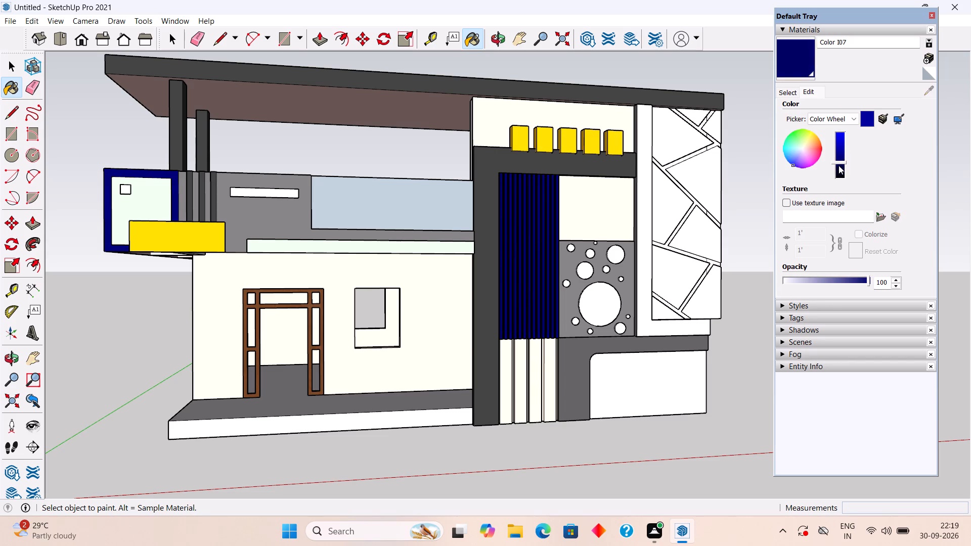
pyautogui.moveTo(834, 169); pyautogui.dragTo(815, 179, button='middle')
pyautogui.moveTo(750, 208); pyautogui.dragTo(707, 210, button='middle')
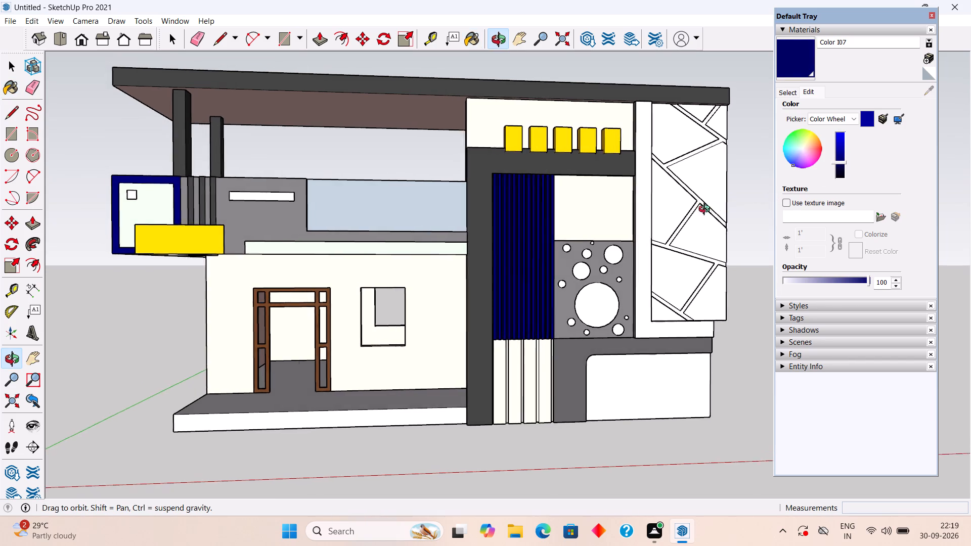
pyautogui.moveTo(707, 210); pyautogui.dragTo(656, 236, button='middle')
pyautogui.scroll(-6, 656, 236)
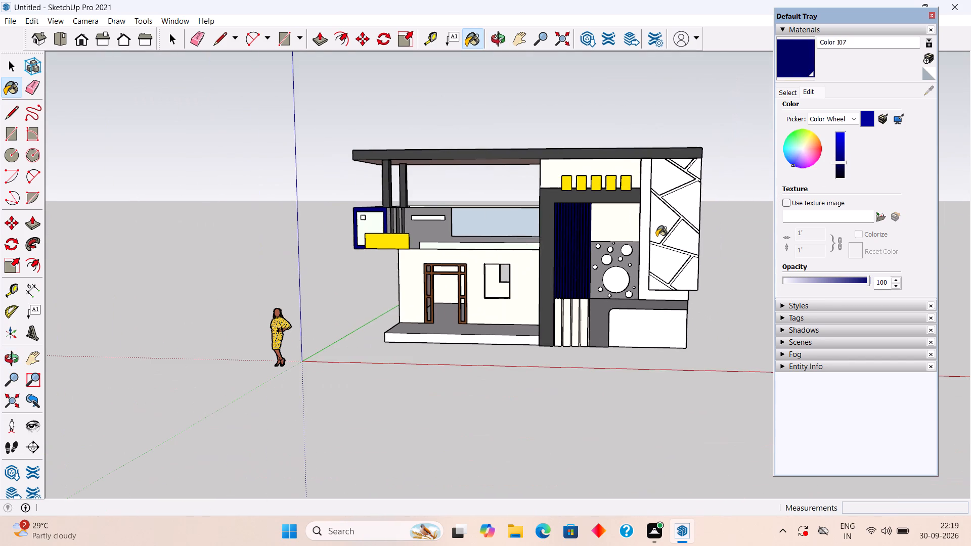
# Readjust Color I07's brightness through several shades and settle on a medium-dark blue.
pyautogui.moveTo(837, 161); pyautogui.dragTo(841, 159)
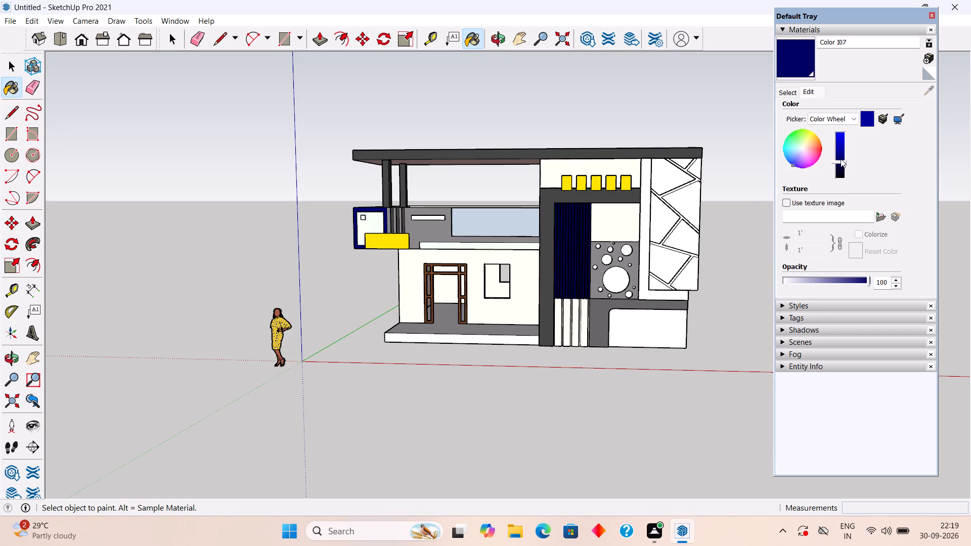
pyautogui.moveTo(841, 159); pyautogui.dragTo(841, 154)
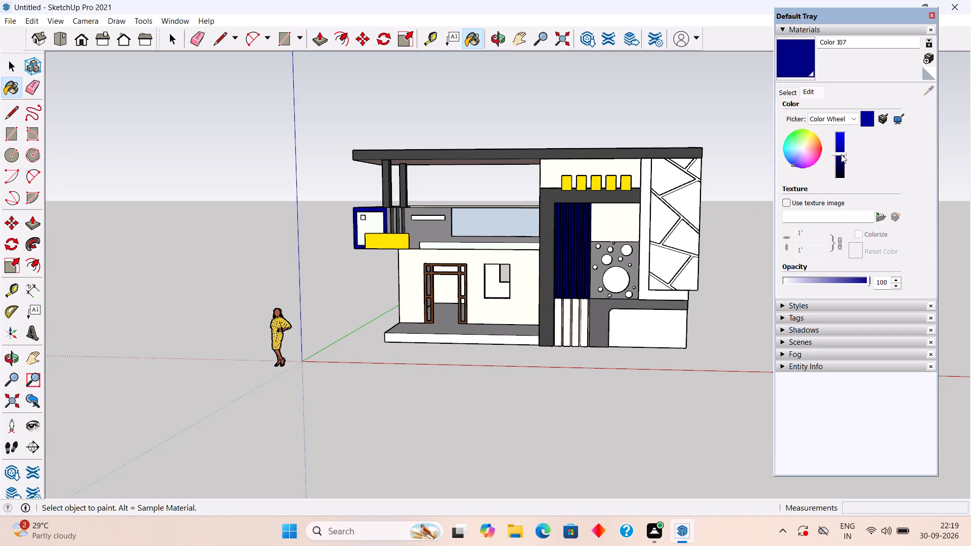
pyautogui.moveTo(841, 154); pyautogui.dragTo(843, 148)
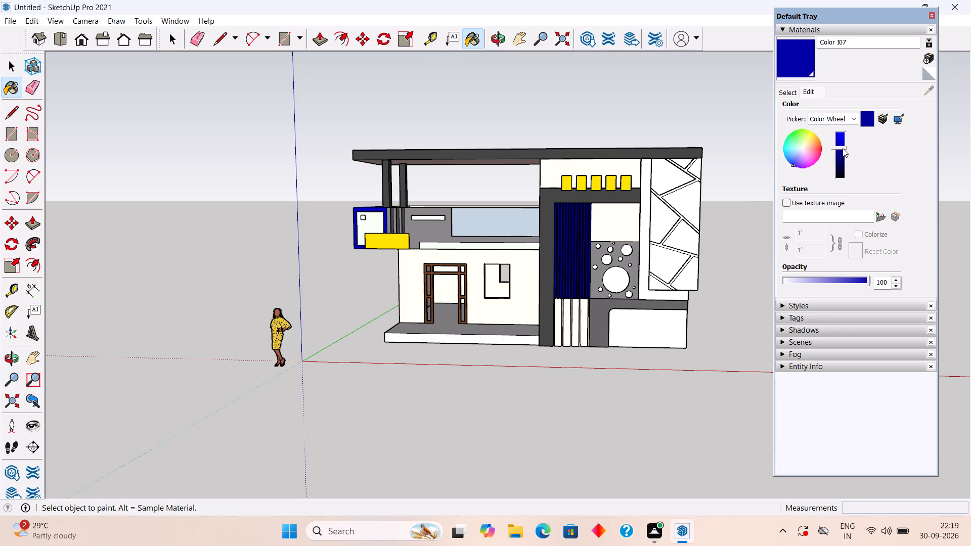
pyautogui.moveTo(843, 148); pyautogui.dragTo(852, 117)
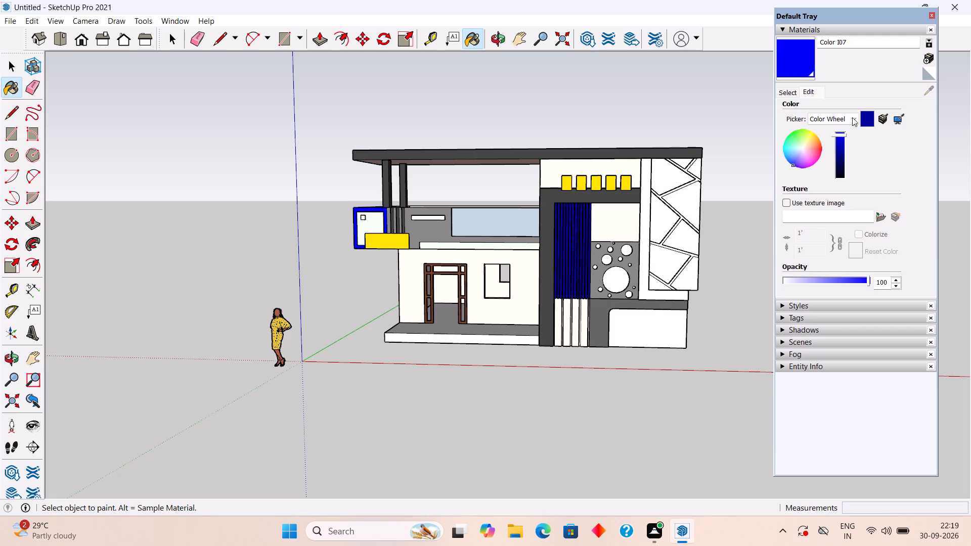
pyautogui.moveTo(852, 117); pyautogui.dragTo(848, 153)
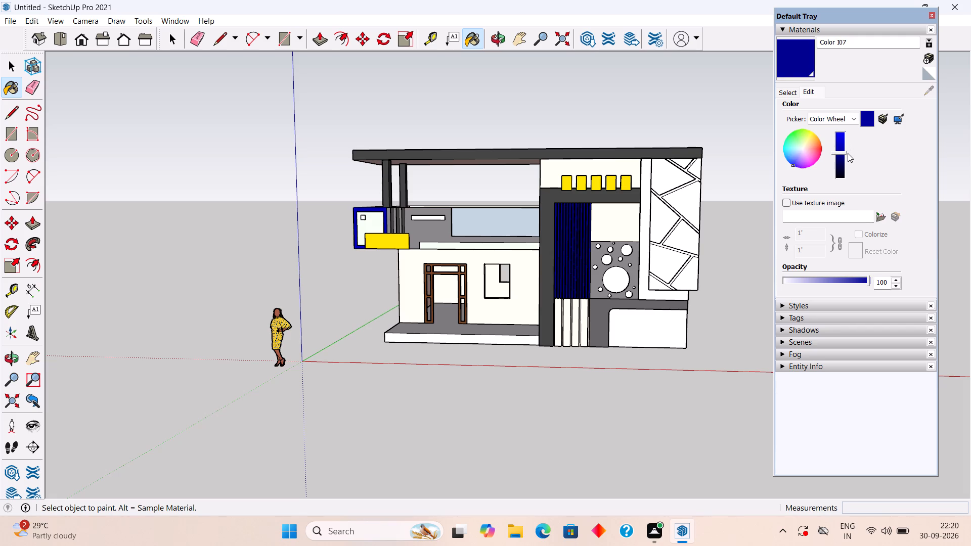
pyautogui.moveTo(848, 153); pyautogui.dragTo(848, 157)
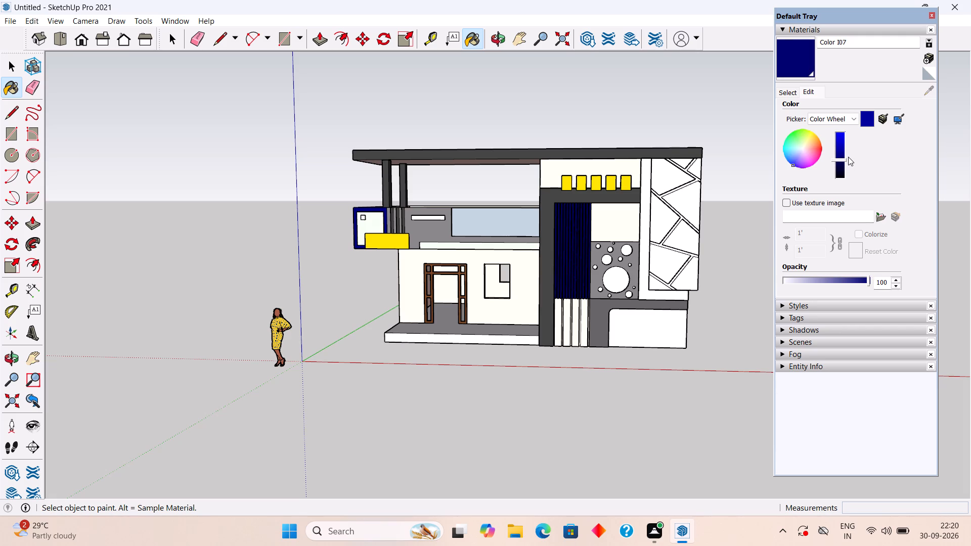
pyautogui.moveTo(848, 157); pyautogui.dragTo(851, 150)
# Reduce the opacity of Color I07 to 39.
pyautogui.scroll(6, 452, 288)
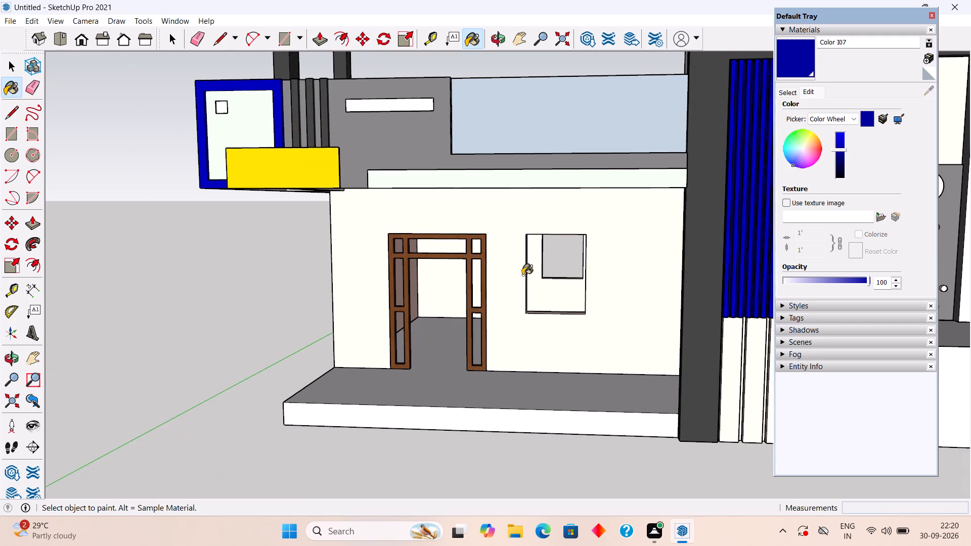
pyautogui.scroll(-5, 589, 277)
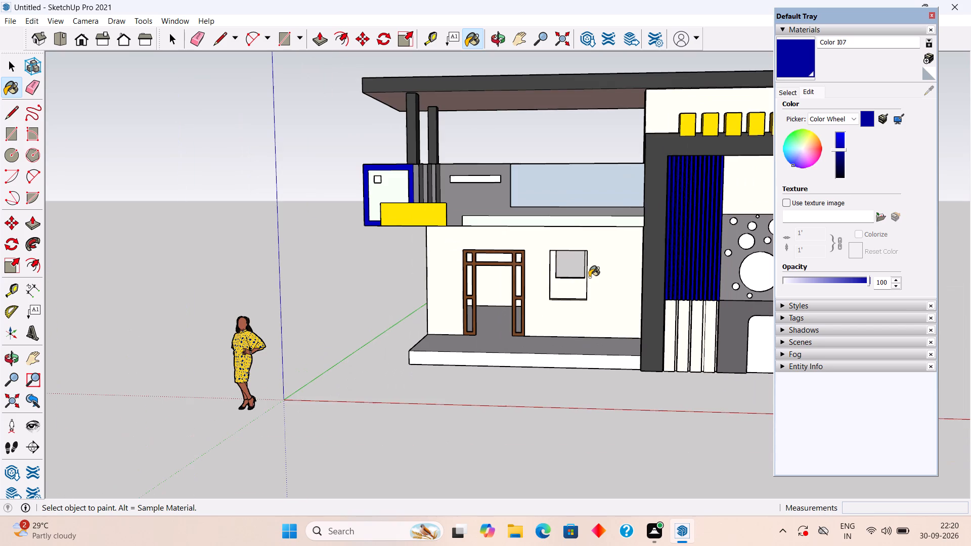
pyautogui.scroll(-3, 592, 277)
pyautogui.scroll(6, 671, 258)
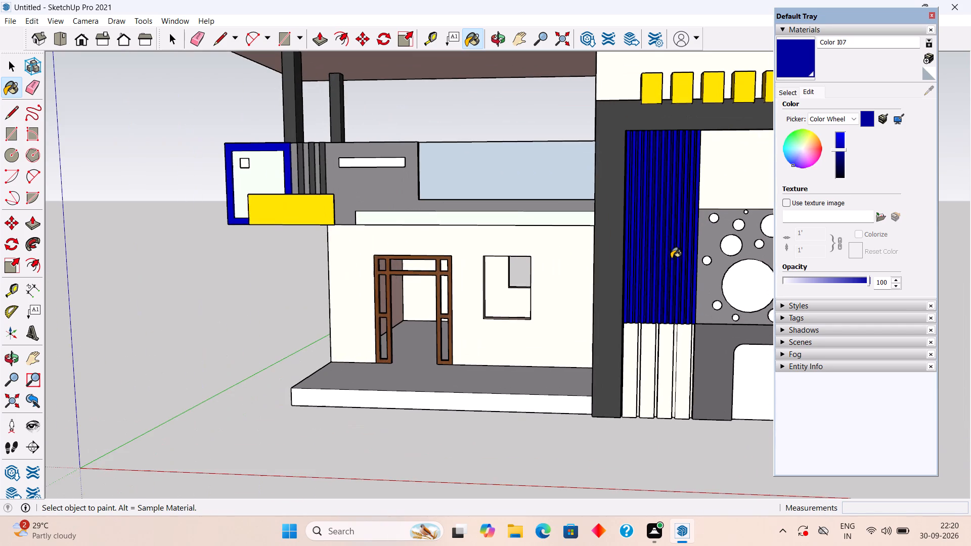
pyautogui.moveTo(693, 270); pyautogui.dragTo(746, 283, button='middle')
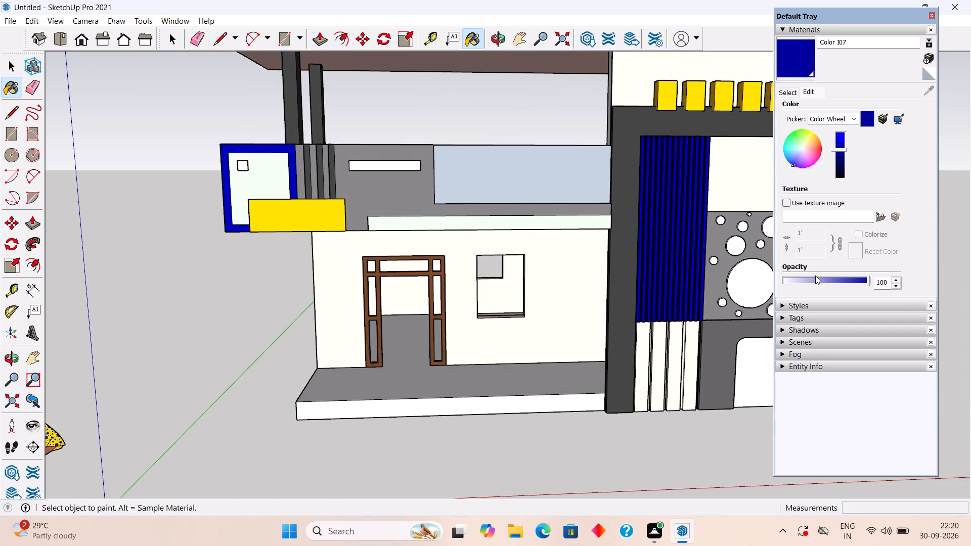
pyautogui.click(825, 280)
pyautogui.click(825, 280)
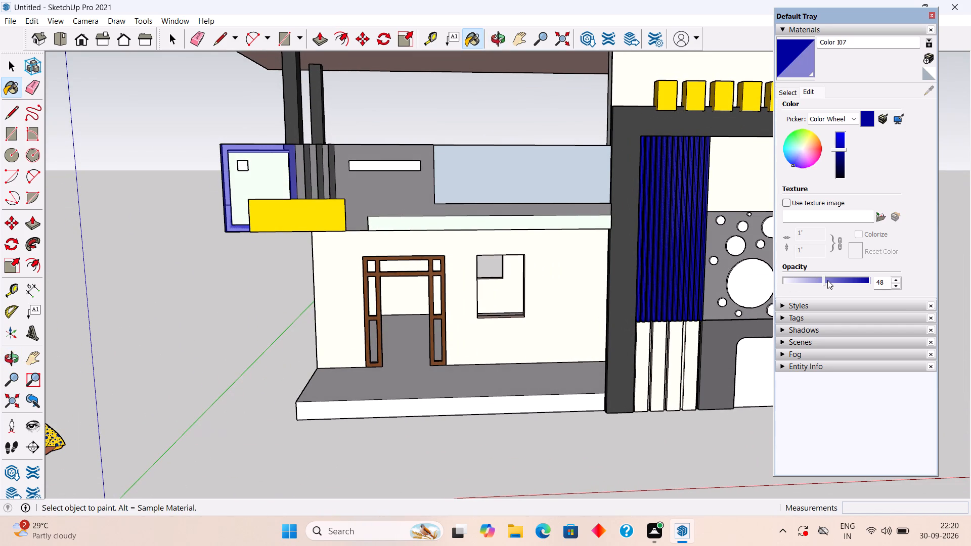
pyautogui.click(827, 280)
pyautogui.click(822, 280)
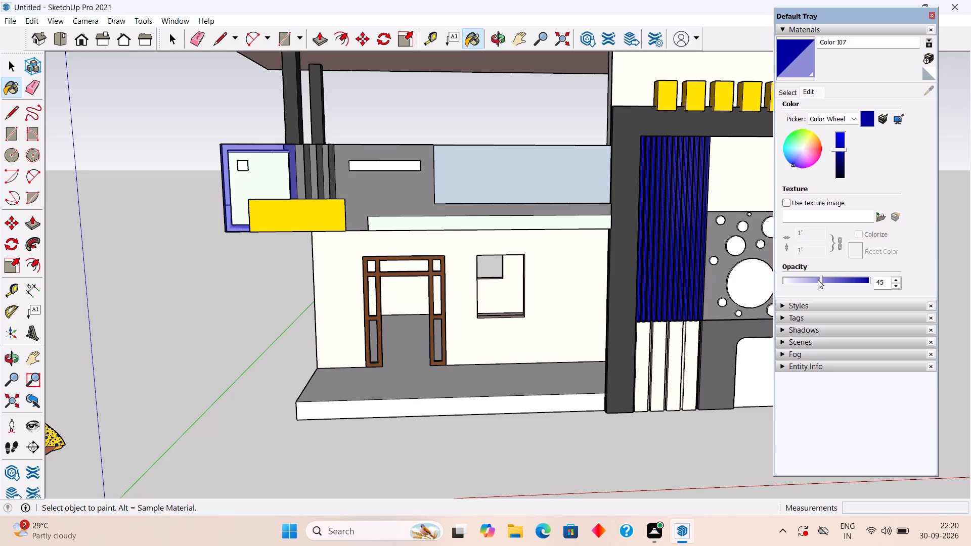
pyautogui.click(818, 280)
pyautogui.click(812, 282)
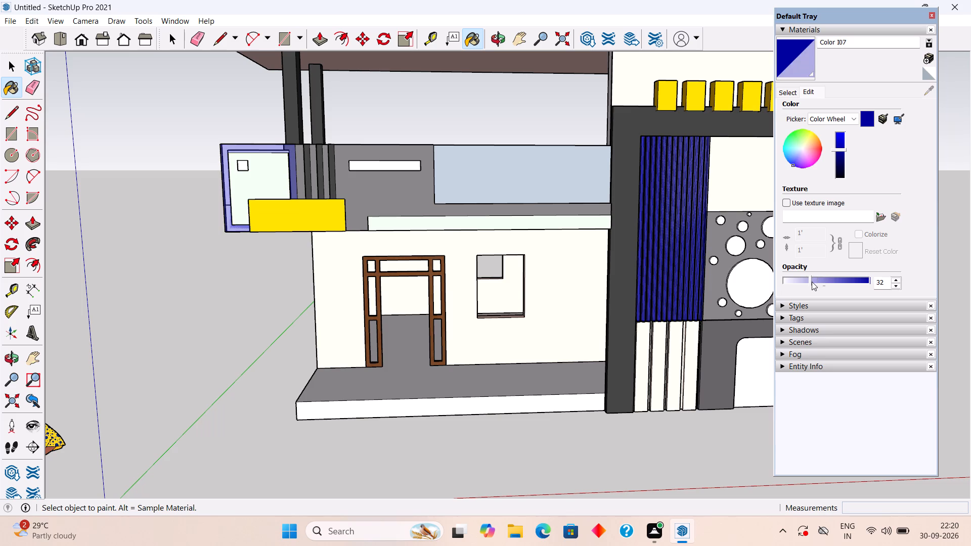
pyautogui.click(805, 282)
pyautogui.scroll(-7, 805, 282)
pyautogui.scroll(-4, 682, 335)
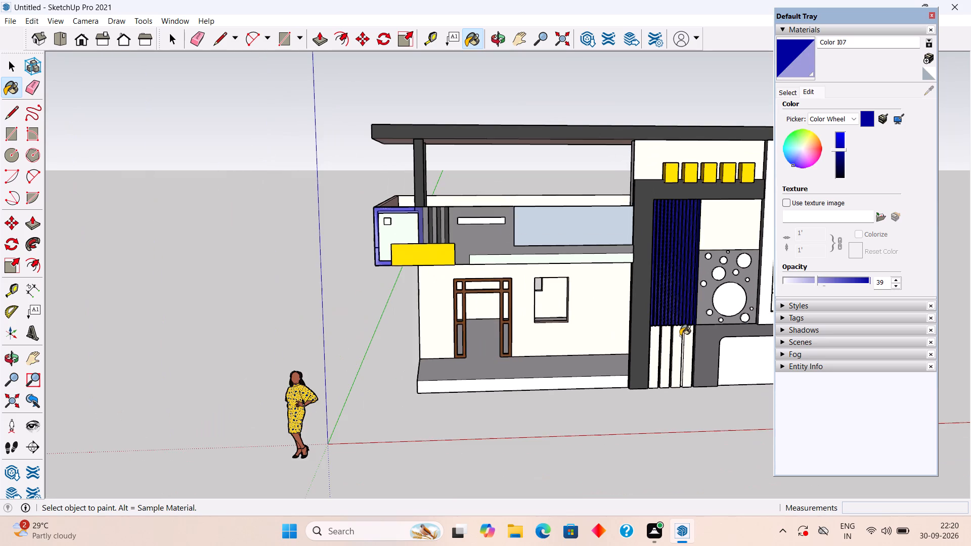
# Examine the semi-transparent blue on the vertical slats and balcony frame close up and from several angles.
pyautogui.scroll(14, 680, 336)
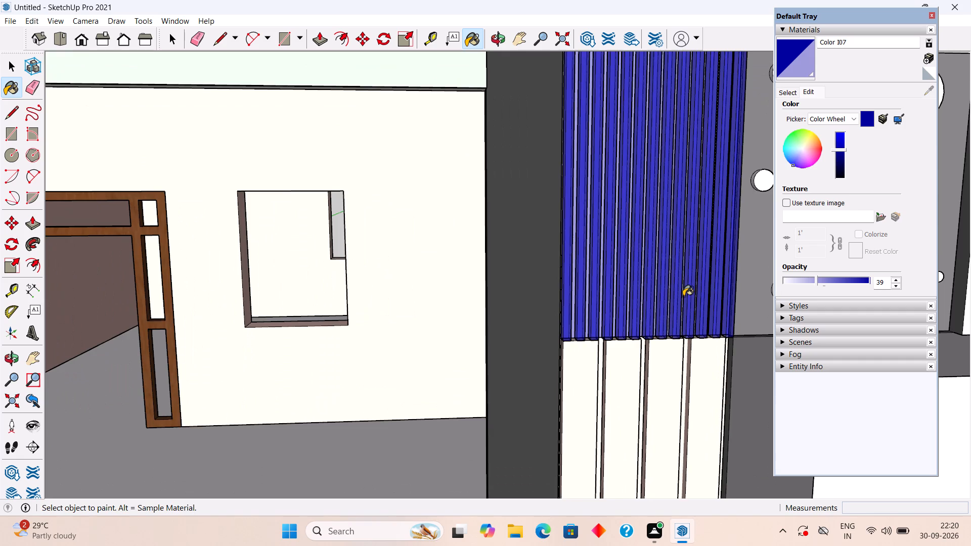
pyautogui.moveTo(681, 293); pyautogui.dragTo(572, 321, button='middle')
pyautogui.scroll(-11, 568, 318)
pyautogui.moveTo(602, 310); pyautogui.dragTo(723, 277, button='middle')
pyautogui.scroll(2, 148, 185)
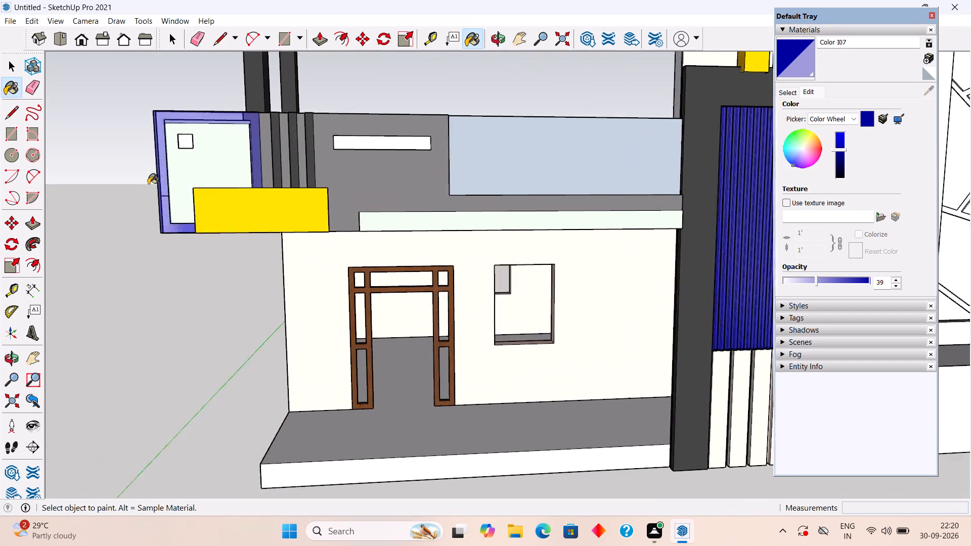
pyautogui.scroll(5, 148, 184)
pyautogui.scroll(1, 198, 167)
pyautogui.moveTo(198, 167); pyautogui.dragTo(289, 296, button='middle')
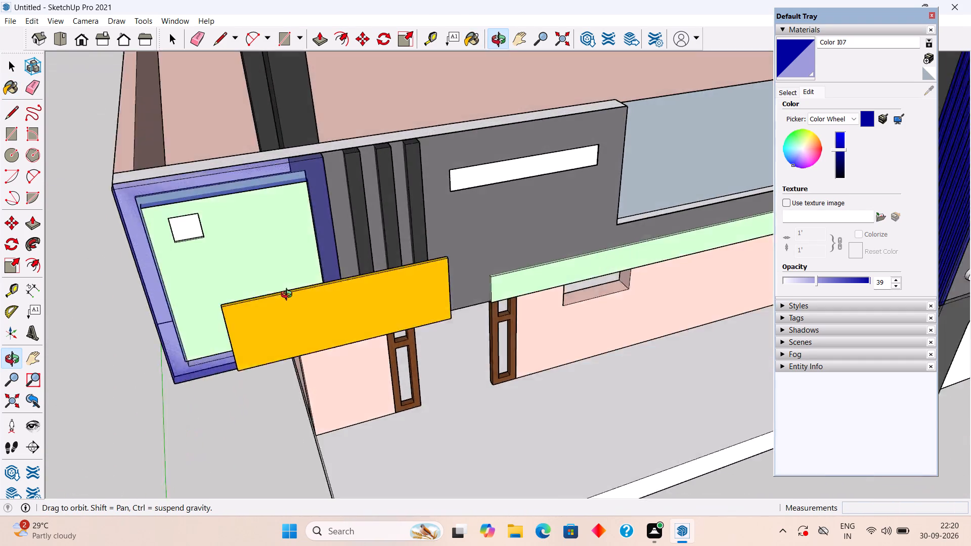
pyautogui.moveTo(289, 296); pyautogui.dragTo(369, 288, button='middle')
pyautogui.scroll(5, 227, 205)
pyautogui.scroll(4, 279, 243)
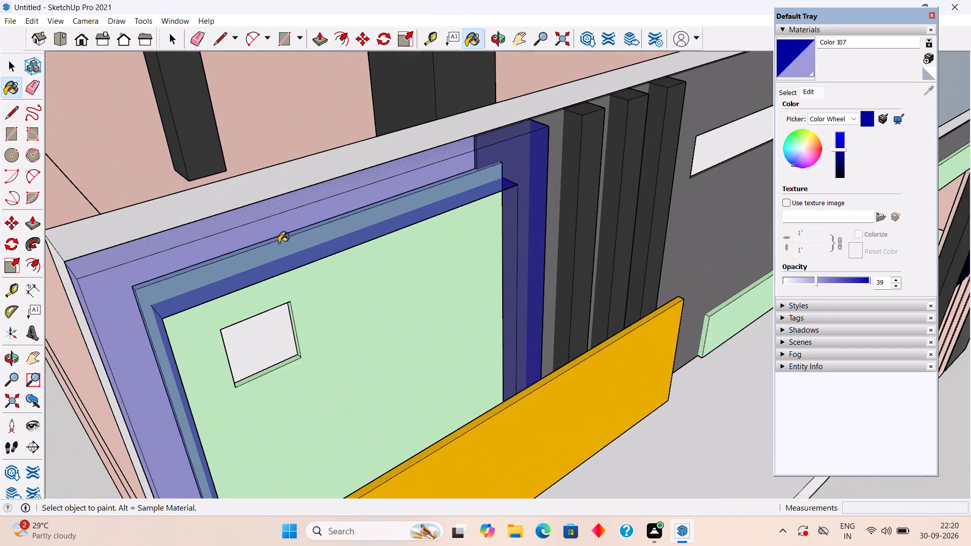
pyautogui.scroll(2, 305, 260)
pyautogui.moveTo(311, 264); pyautogui.dragTo(351, 313, button='middle')
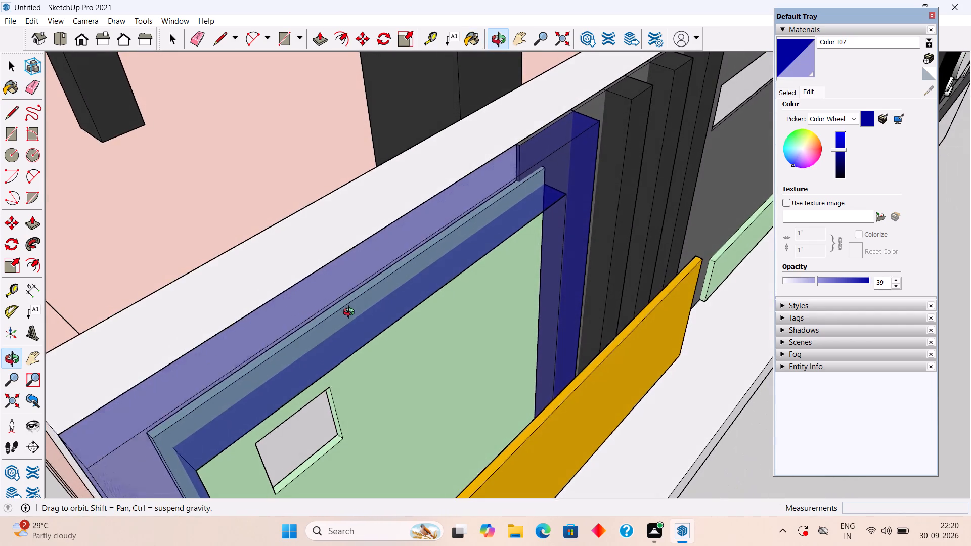
pyautogui.moveTo(351, 313); pyautogui.dragTo(391, 233, button='middle')
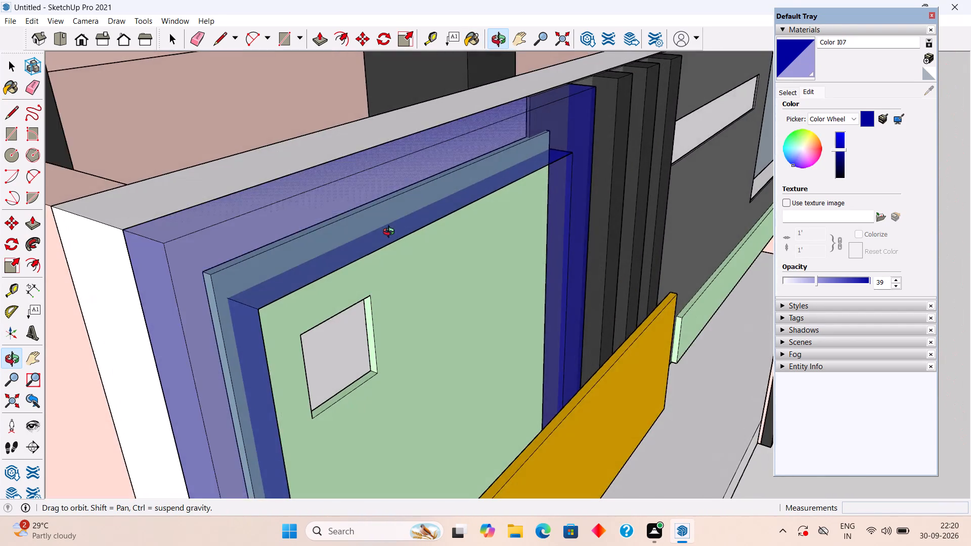
pyautogui.moveTo(391, 233); pyautogui.dragTo(376, 225, button='middle')
pyautogui.scroll(-9, 376, 225)
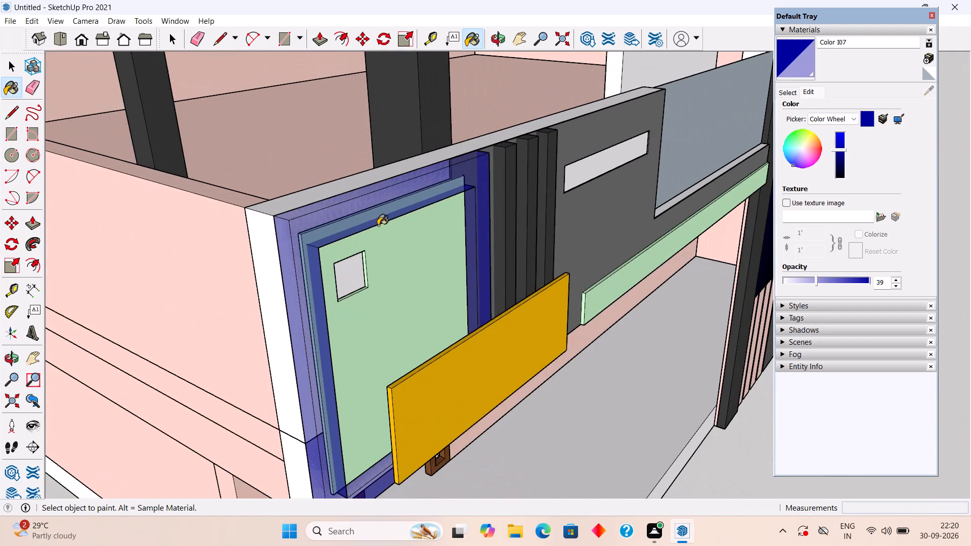
pyautogui.scroll(2, 379, 225)
pyautogui.moveTo(410, 221); pyautogui.dragTo(258, 152, button='middle')
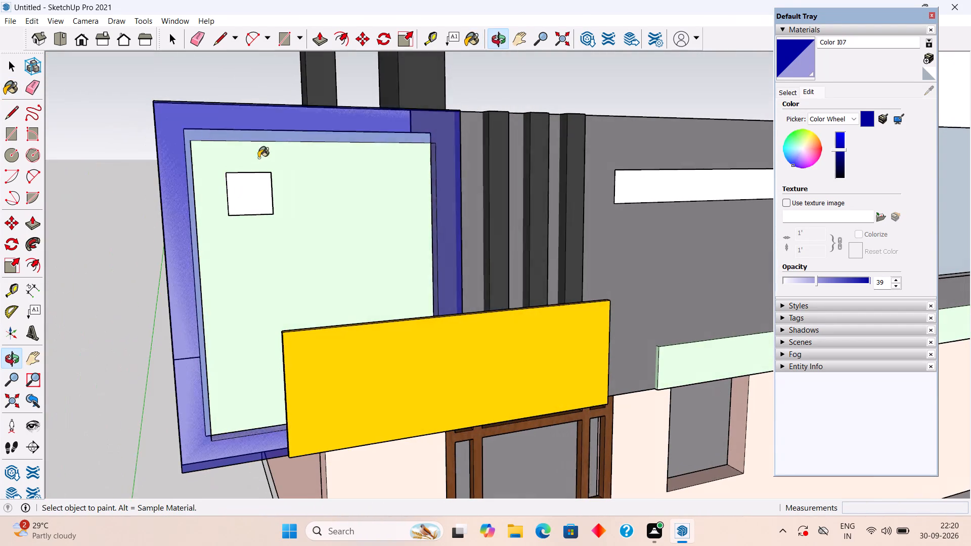
pyautogui.scroll(-4, 781, 261)
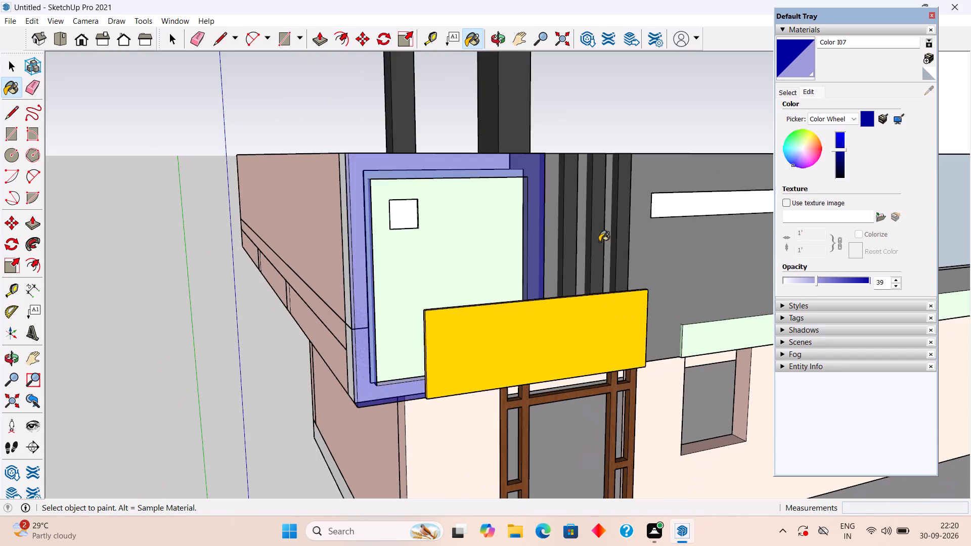
pyautogui.scroll(-19, 595, 241)
pyautogui.scroll(6, 701, 276)
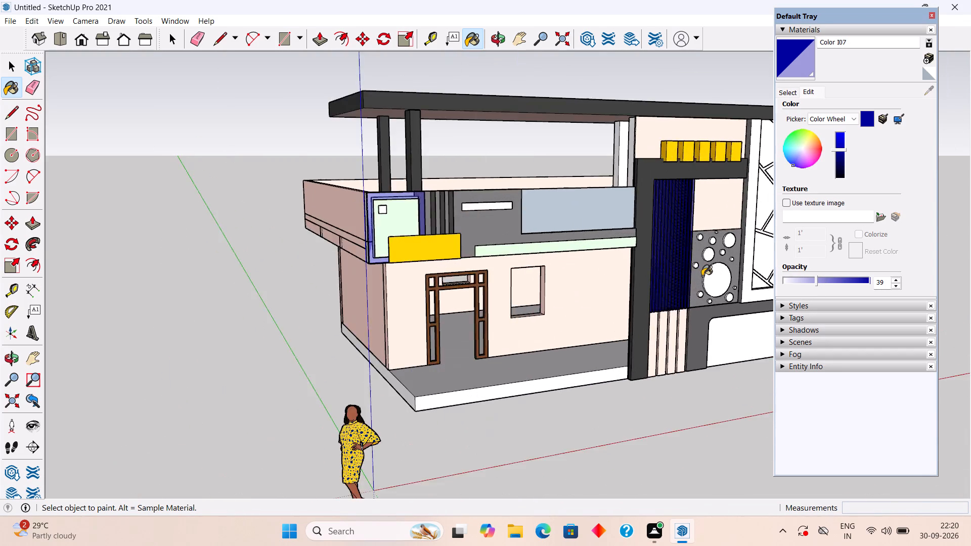
pyautogui.scroll(4, 702, 276)
pyautogui.scroll(-3, 628, 289)
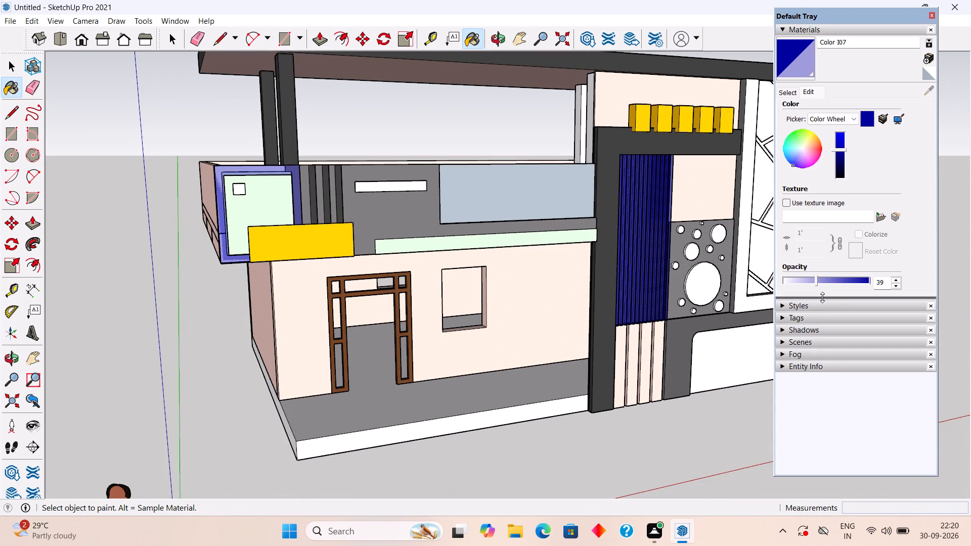
# Raise the opacity of Color I07 through several intermediate levels to 100.
pyautogui.click(823, 279)
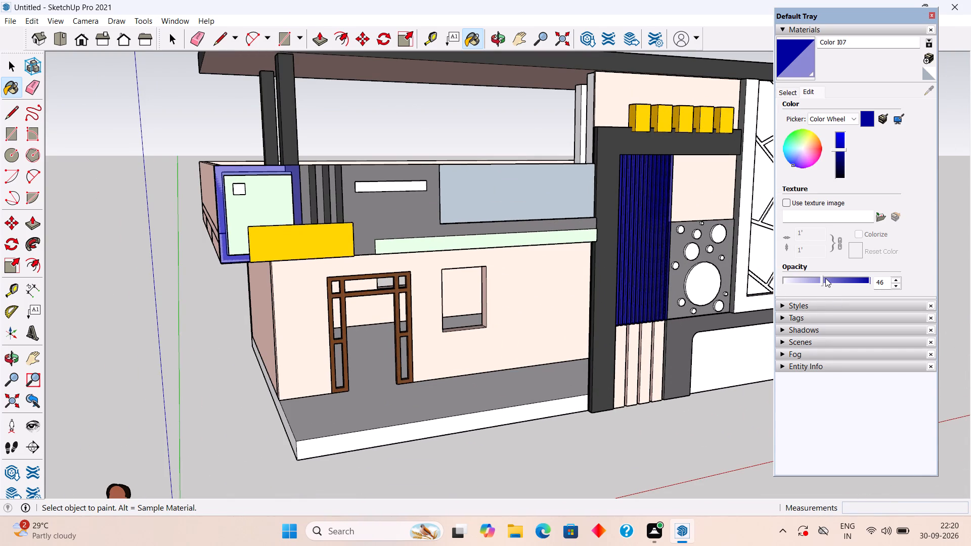
pyautogui.click(828, 278)
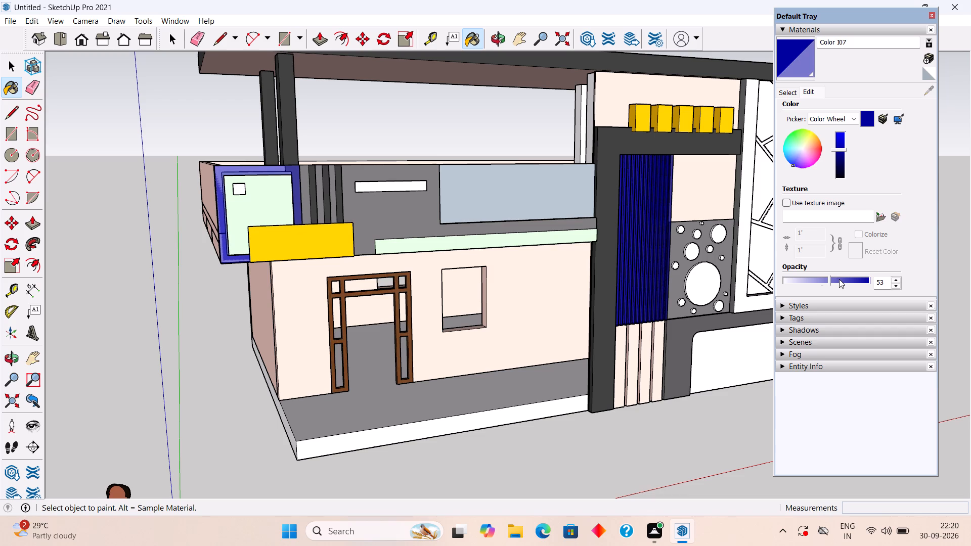
pyautogui.click(839, 279)
pyautogui.click(848, 280)
pyautogui.click(854, 280)
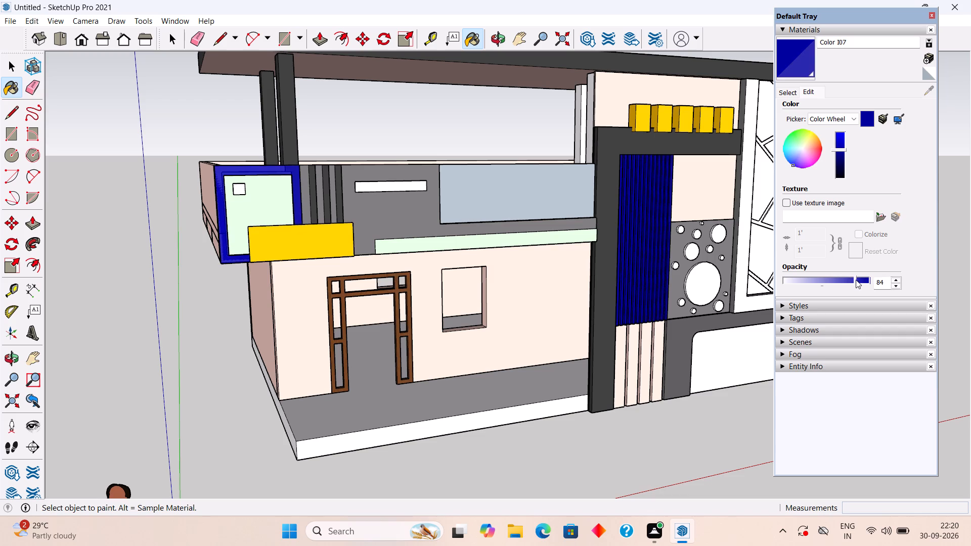
pyautogui.click(869, 278)
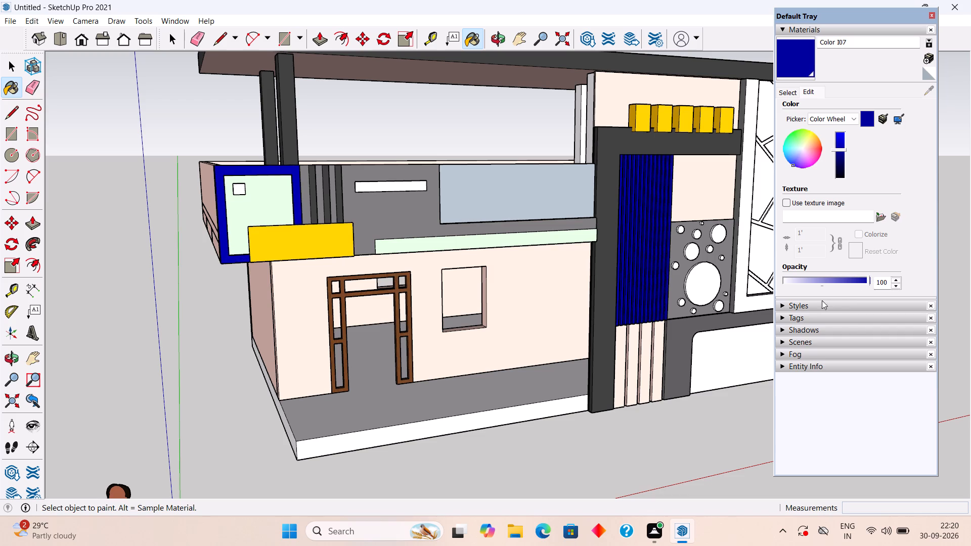
pyautogui.click(849, 280)
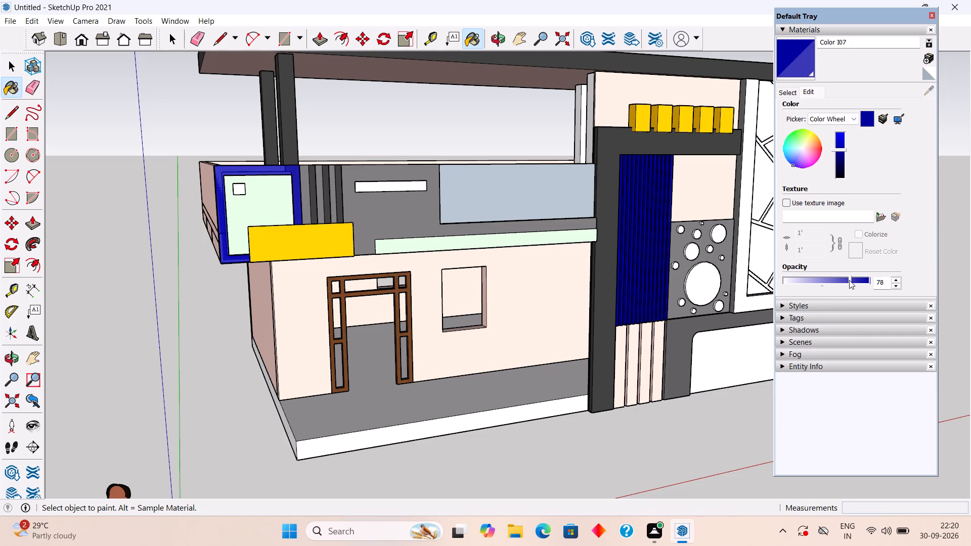
pyautogui.click(857, 278)
pyautogui.click(867, 279)
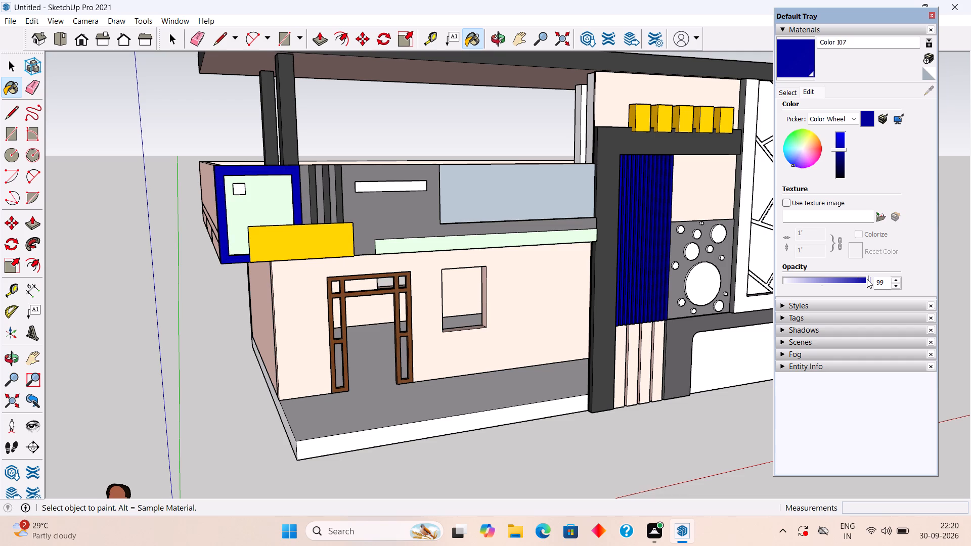
pyautogui.click(868, 279)
# Lower the brightness of Color I07 to a dark navy for the slats and balcony frame.
pyautogui.click(840, 150)
pyautogui.moveTo(838, 148); pyautogui.dragTo(838, 152)
pyautogui.moveTo(838, 152); pyautogui.dragTo(838, 158)
pyautogui.moveTo(701, 229); pyautogui.dragTo(575, 229, button='middle')
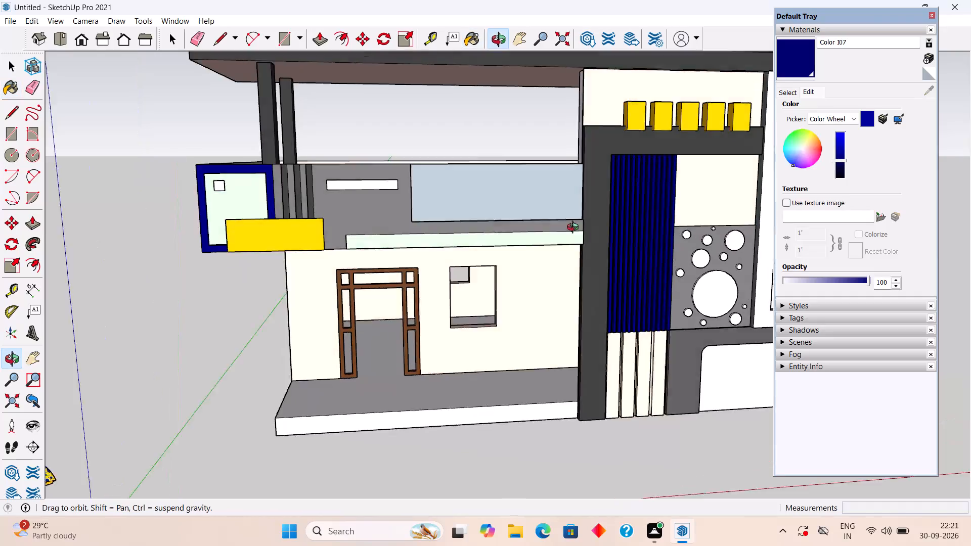
pyautogui.moveTo(575, 229); pyautogui.dragTo(505, 206, button='middle')
pyautogui.scroll(-7, 505, 206)
pyautogui.scroll(3, 740, 285)
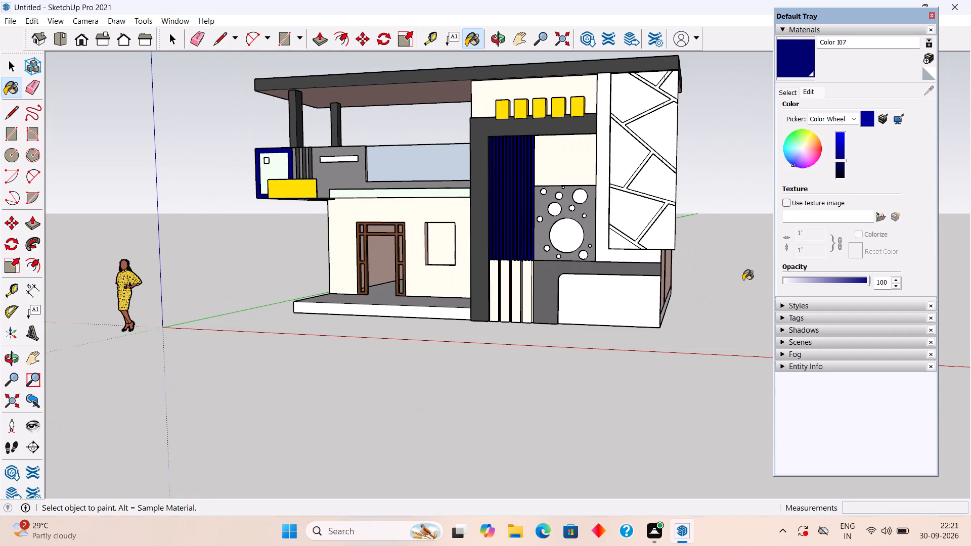
# Scale the green panel inside the blue balcony frame from its side to about 0.91 in red and 0.52 in green.
pyautogui.press('space')
pyautogui.scroll(1, 435, 201)
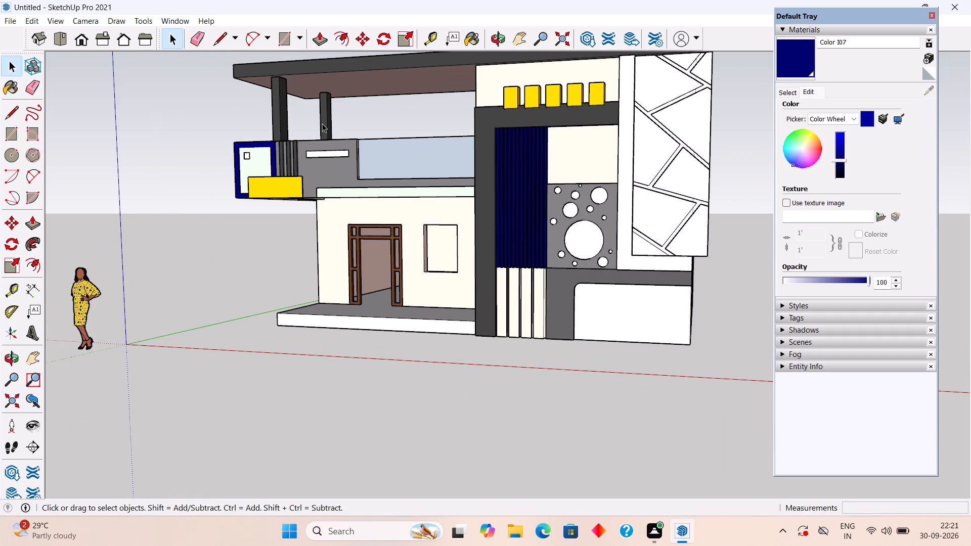
pyautogui.moveTo(292, 118); pyautogui.dragTo(650, 196, button='middle')
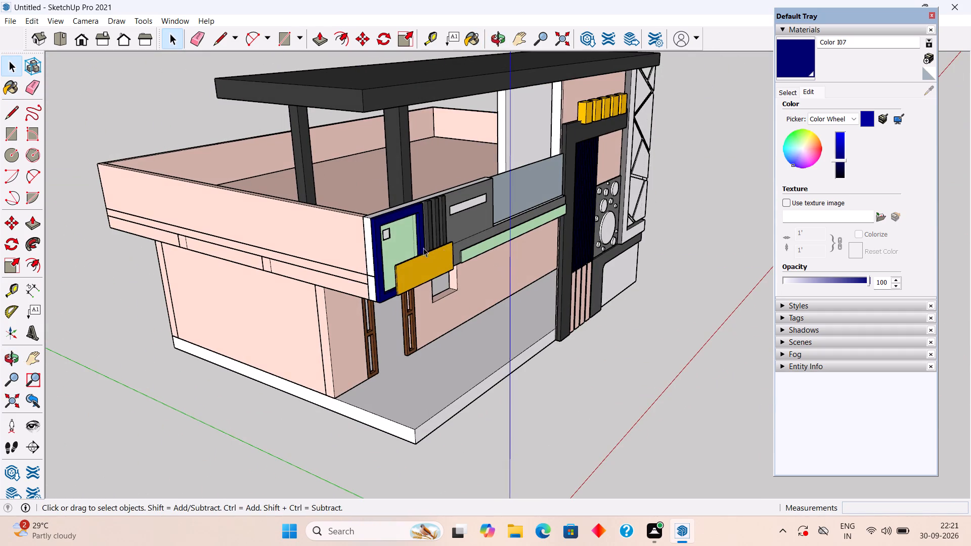
pyautogui.moveTo(421, 248); pyautogui.dragTo(335, 241, button='middle')
pyautogui.scroll(14, 338, 238)
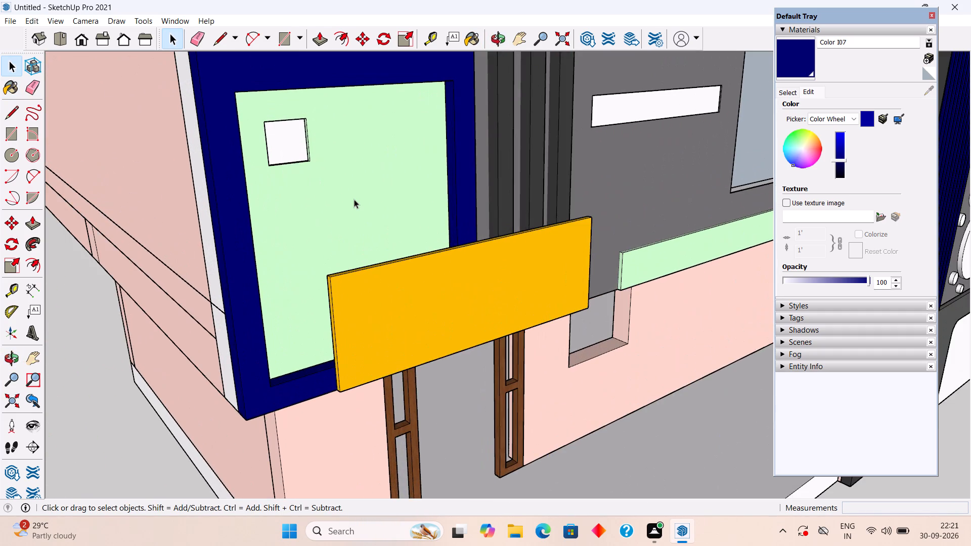
pyautogui.tripleClick(354, 199)
pyautogui.moveTo(354, 199); pyautogui.dragTo(352, 199, button='middle')
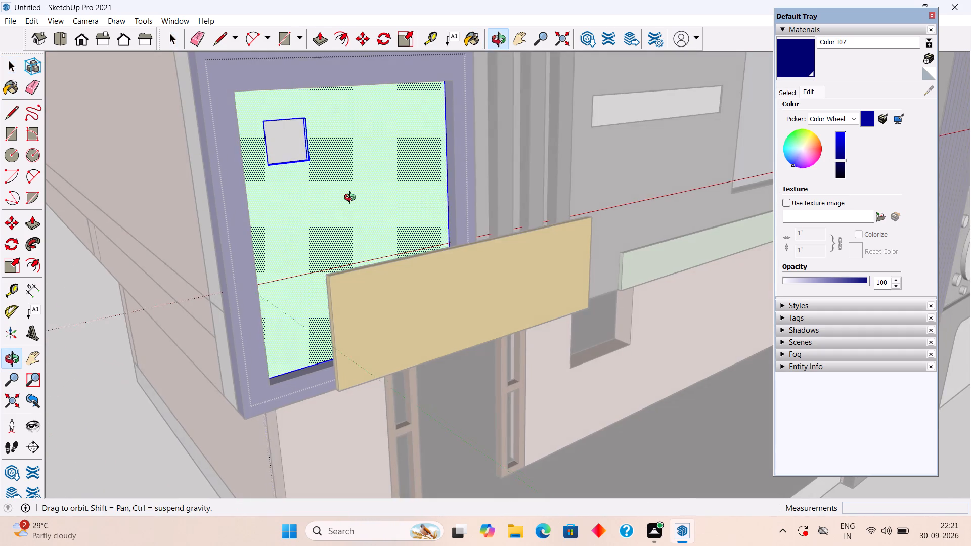
pyautogui.moveTo(352, 199); pyautogui.dragTo(269, 204, button='middle')
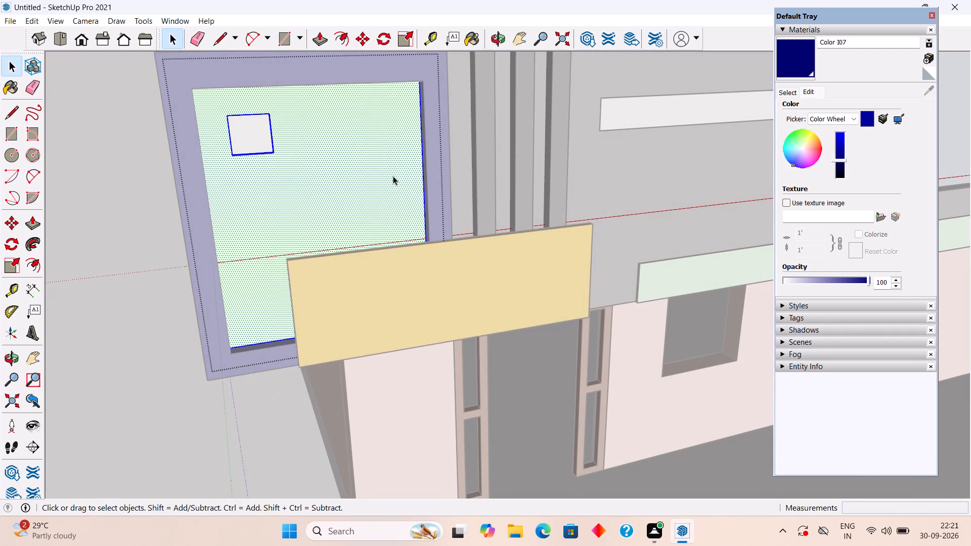
pyautogui.press('s')
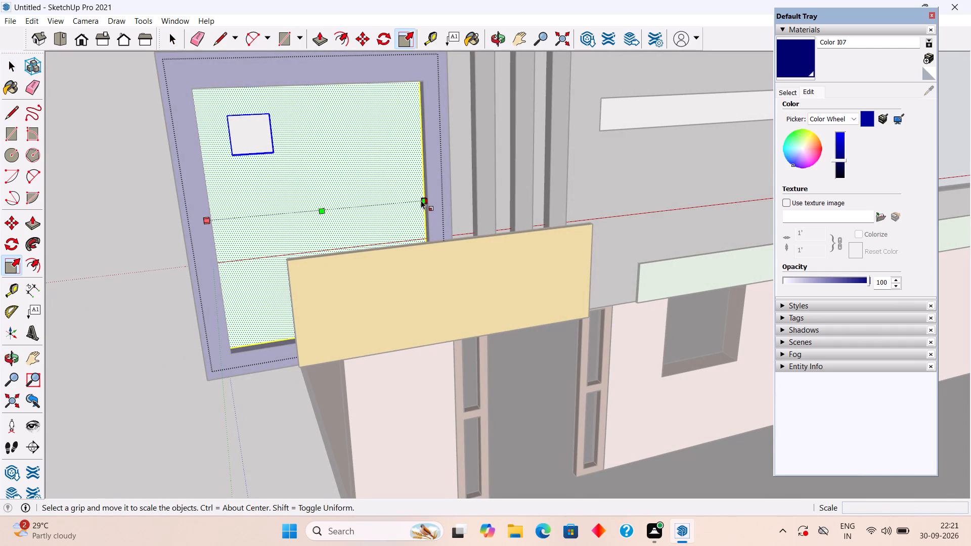
pyautogui.click(421, 200)
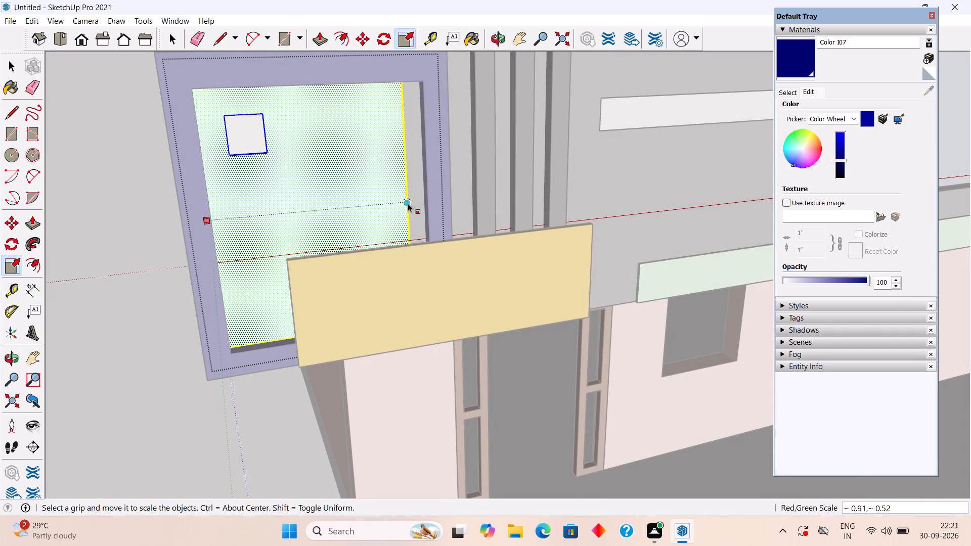
pyautogui.click(408, 203)
pyautogui.click(408, 203)
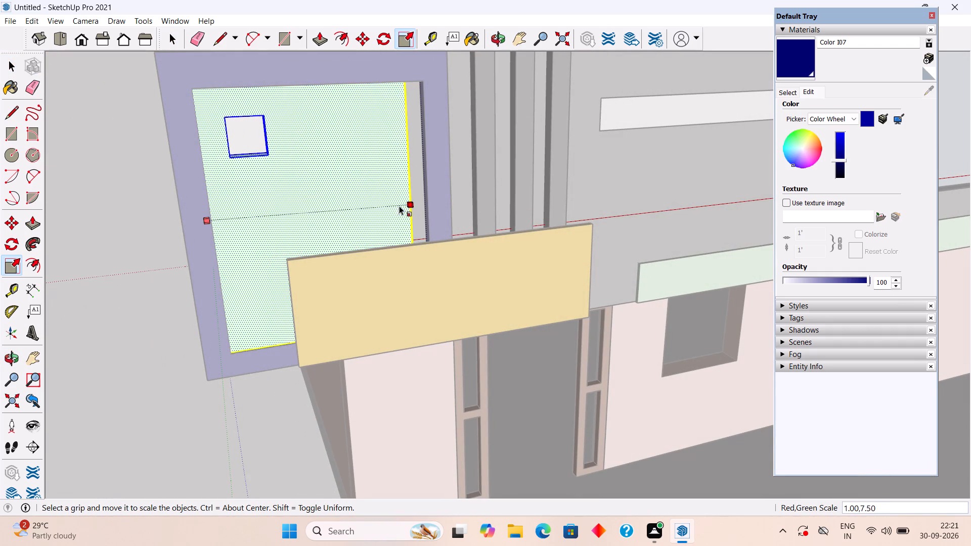
pyautogui.press('space')
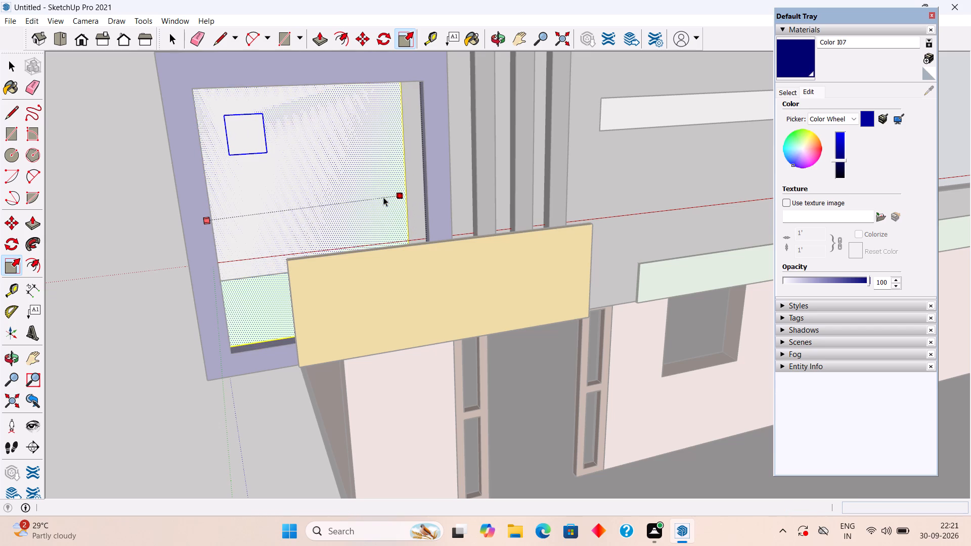
# Examine the gap between the green panel and the blue balcony frame close up.
pyautogui.scroll(-4, 383, 197)
pyautogui.moveTo(399, 185); pyautogui.dragTo(272, 215, button='middle')
pyautogui.scroll(4, 335, 195)
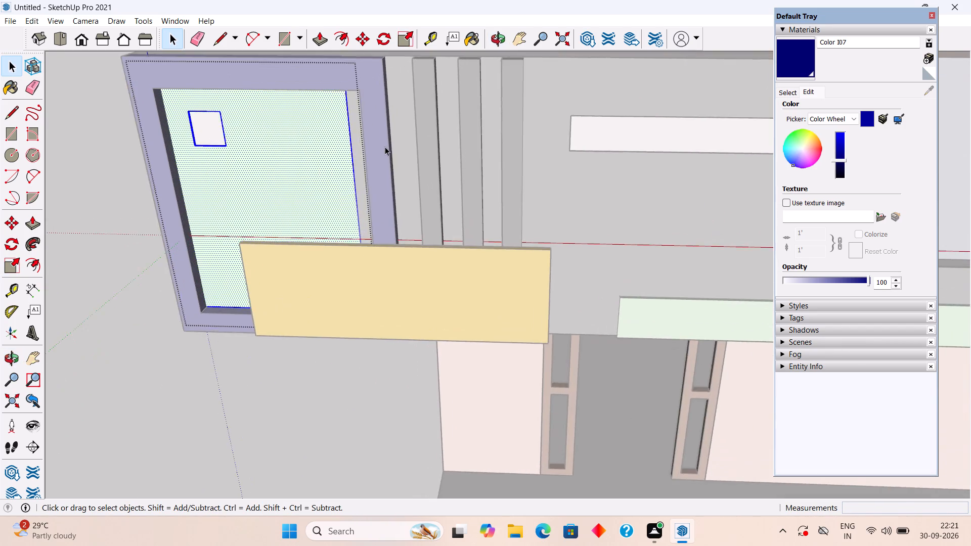
pyautogui.scroll(5, 390, 147)
pyautogui.scroll(-5, 204, 372)
pyautogui.moveTo(234, 312); pyautogui.dragTo(123, 310, button='middle')
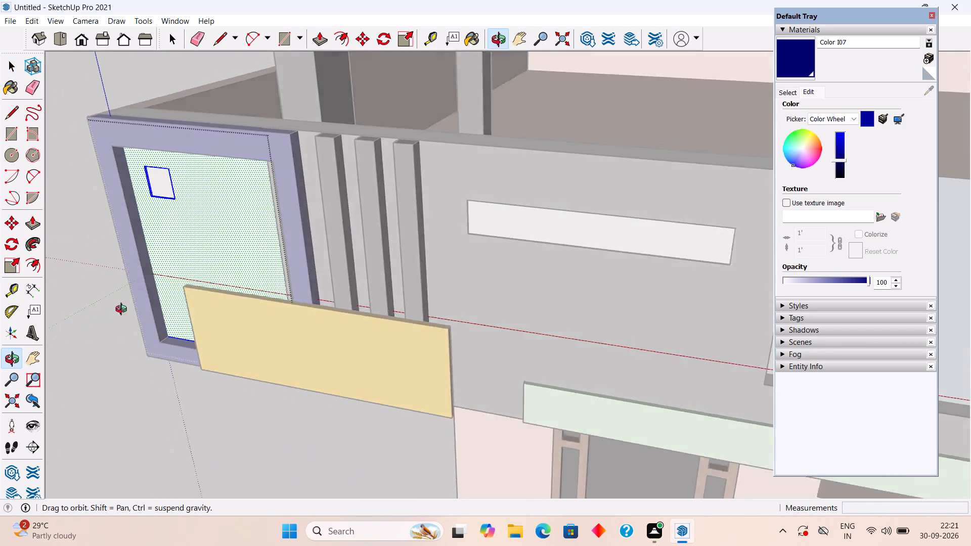
pyautogui.moveTo(123, 310); pyautogui.dragTo(108, 310, button='middle')
pyautogui.scroll(19, 279, 211)
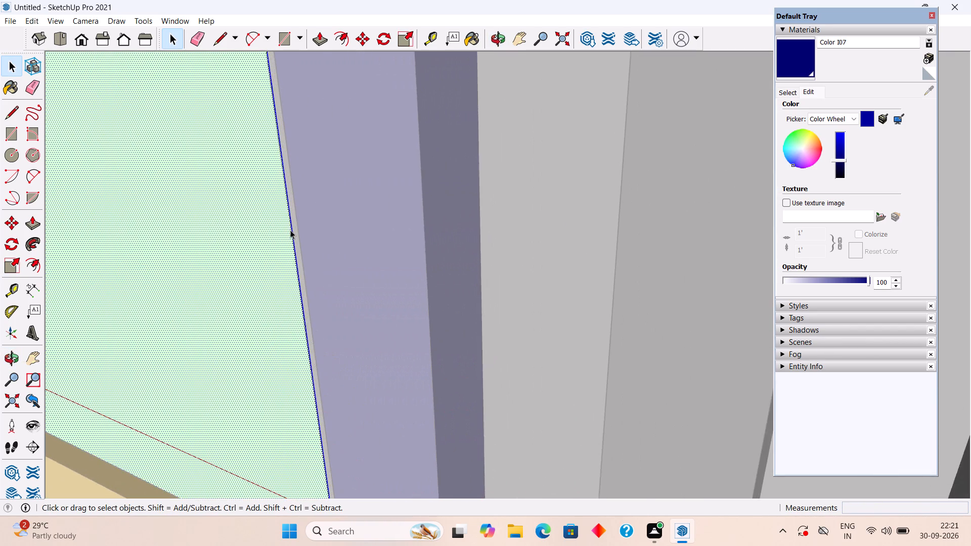
pyautogui.click(295, 229)
pyautogui.tripleClick(295, 229)
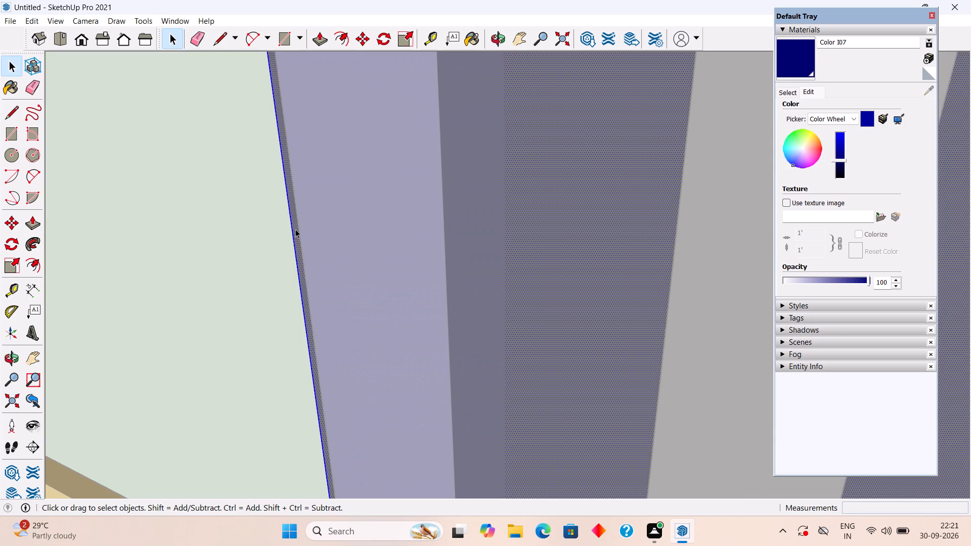
pyautogui.scroll(-19, 278, 237)
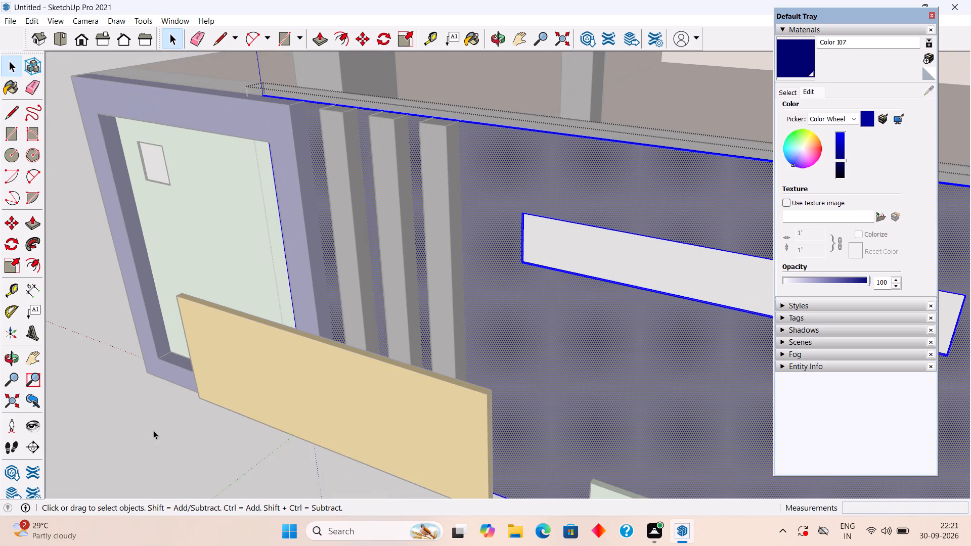
pyautogui.click(153, 430)
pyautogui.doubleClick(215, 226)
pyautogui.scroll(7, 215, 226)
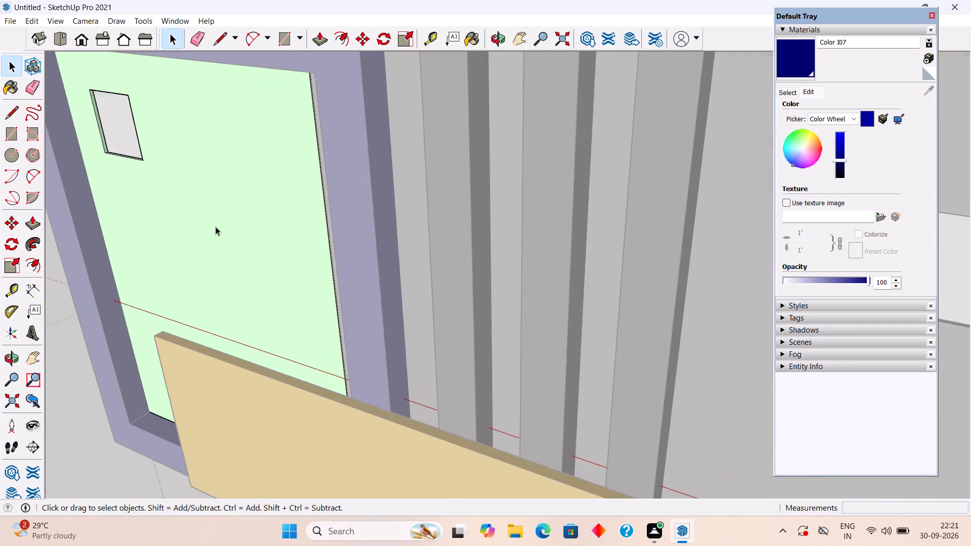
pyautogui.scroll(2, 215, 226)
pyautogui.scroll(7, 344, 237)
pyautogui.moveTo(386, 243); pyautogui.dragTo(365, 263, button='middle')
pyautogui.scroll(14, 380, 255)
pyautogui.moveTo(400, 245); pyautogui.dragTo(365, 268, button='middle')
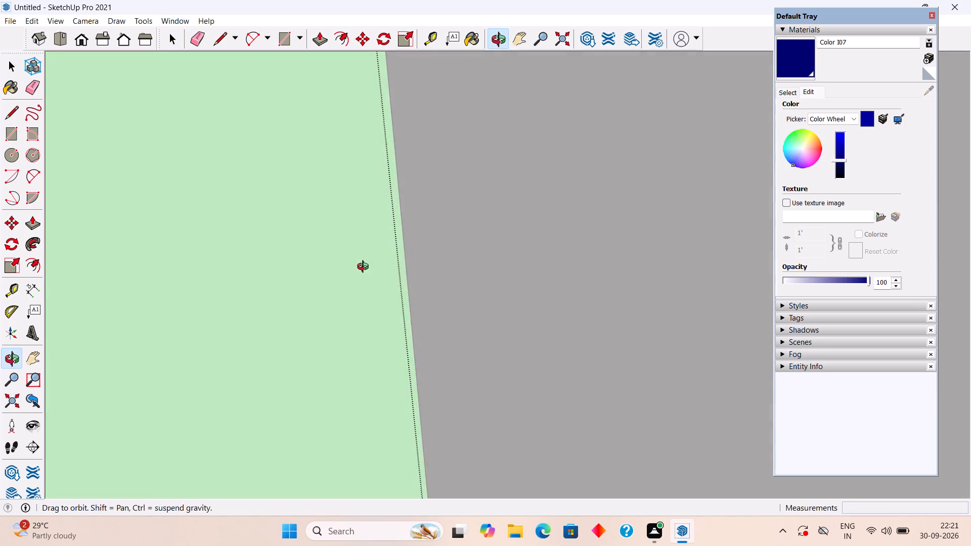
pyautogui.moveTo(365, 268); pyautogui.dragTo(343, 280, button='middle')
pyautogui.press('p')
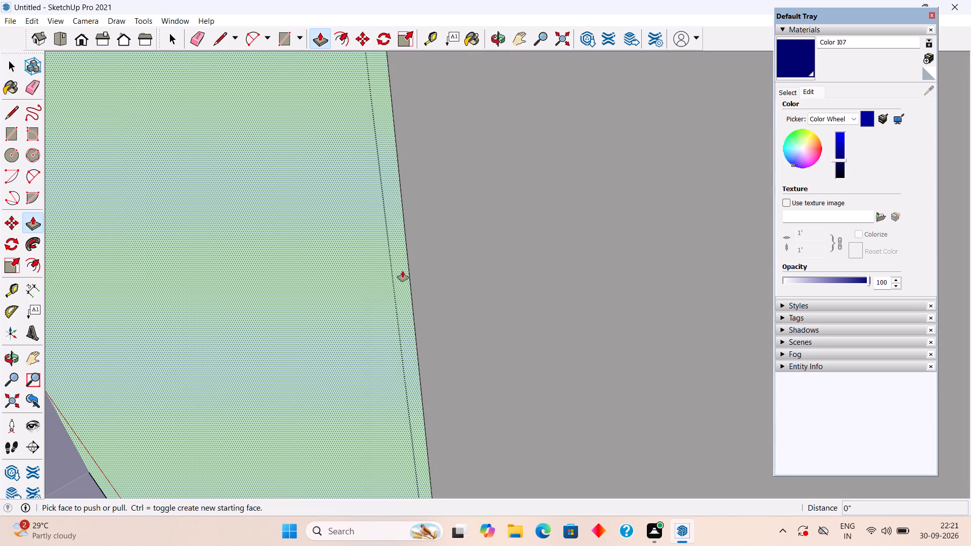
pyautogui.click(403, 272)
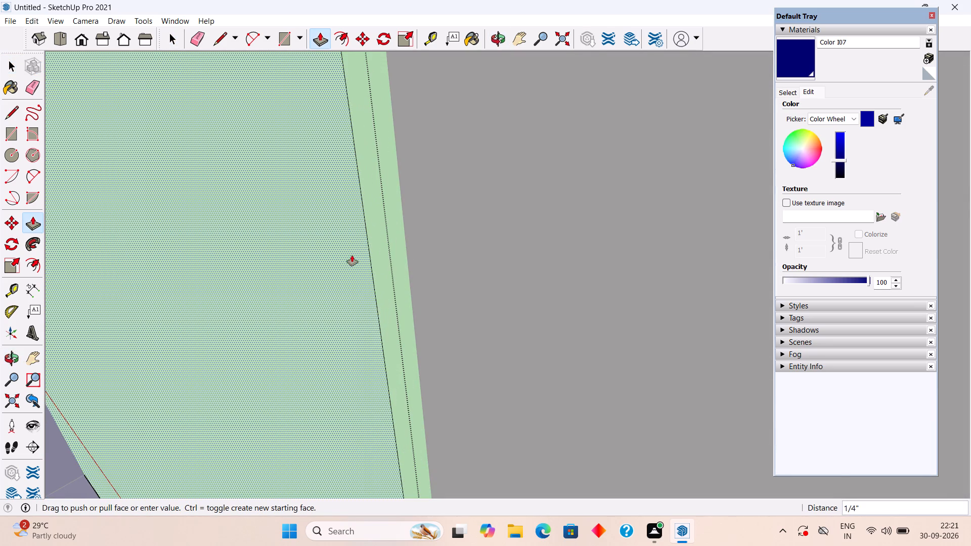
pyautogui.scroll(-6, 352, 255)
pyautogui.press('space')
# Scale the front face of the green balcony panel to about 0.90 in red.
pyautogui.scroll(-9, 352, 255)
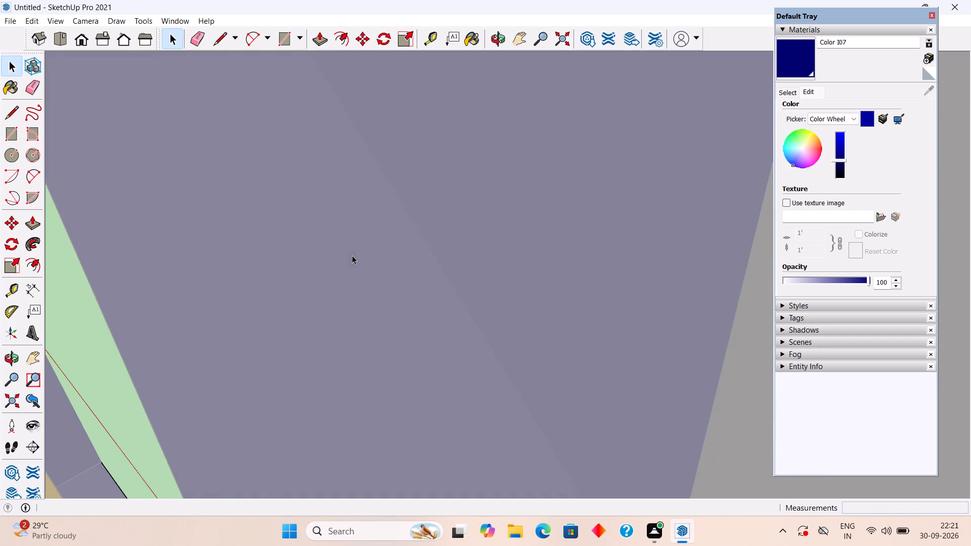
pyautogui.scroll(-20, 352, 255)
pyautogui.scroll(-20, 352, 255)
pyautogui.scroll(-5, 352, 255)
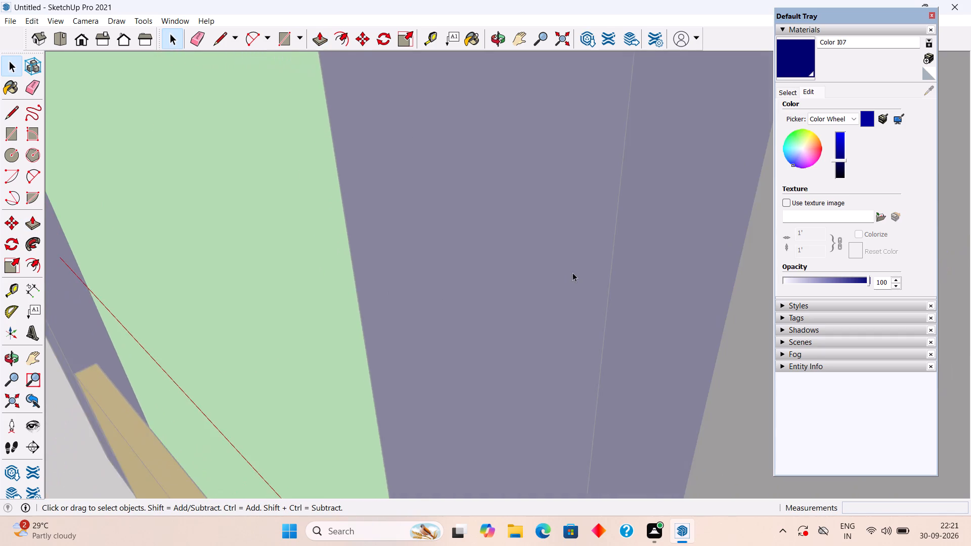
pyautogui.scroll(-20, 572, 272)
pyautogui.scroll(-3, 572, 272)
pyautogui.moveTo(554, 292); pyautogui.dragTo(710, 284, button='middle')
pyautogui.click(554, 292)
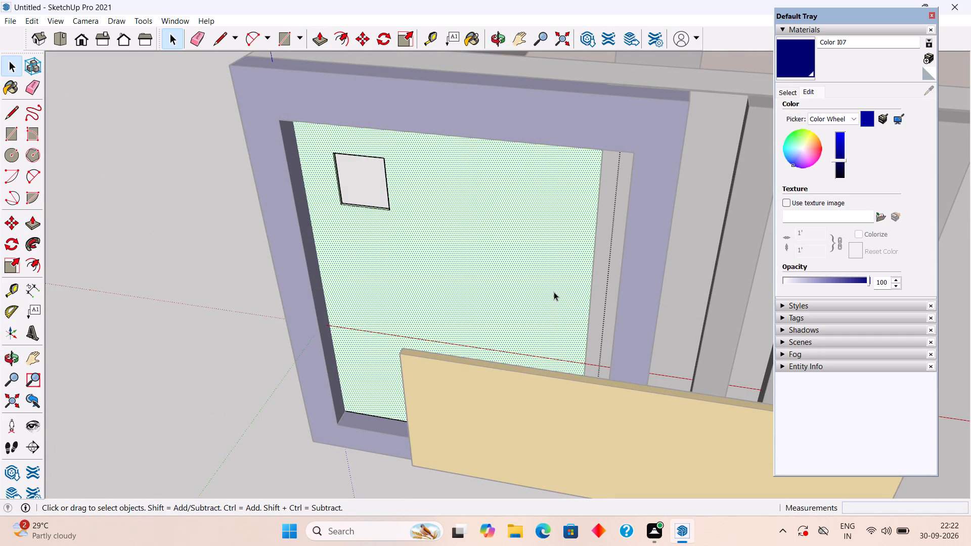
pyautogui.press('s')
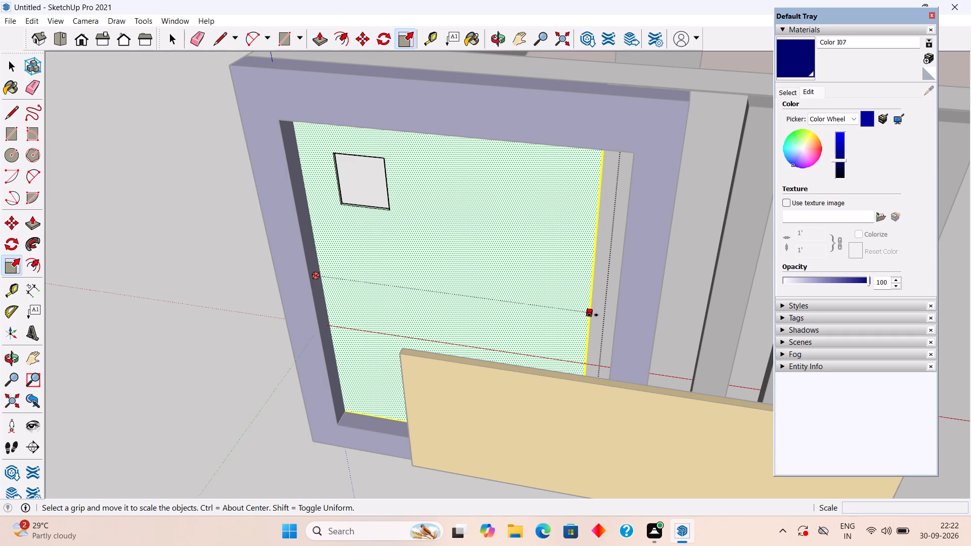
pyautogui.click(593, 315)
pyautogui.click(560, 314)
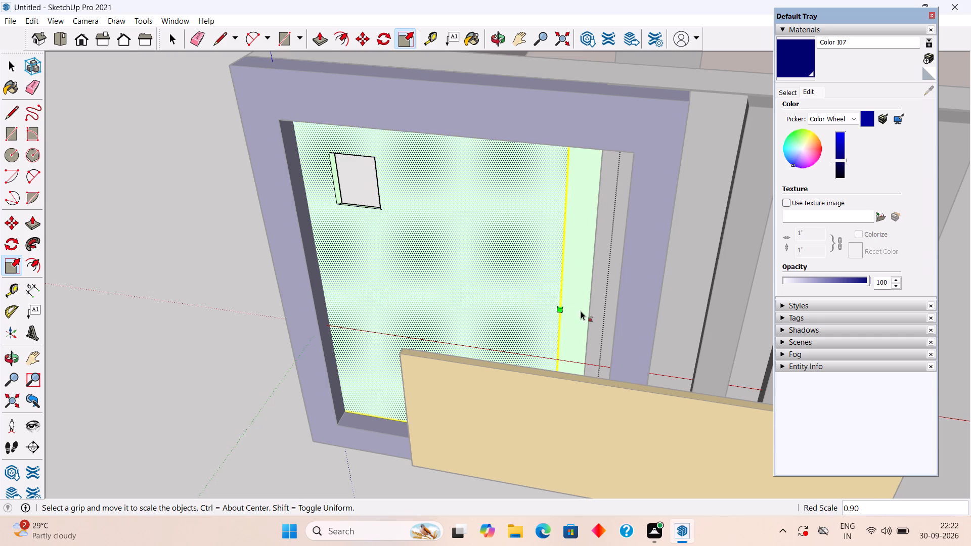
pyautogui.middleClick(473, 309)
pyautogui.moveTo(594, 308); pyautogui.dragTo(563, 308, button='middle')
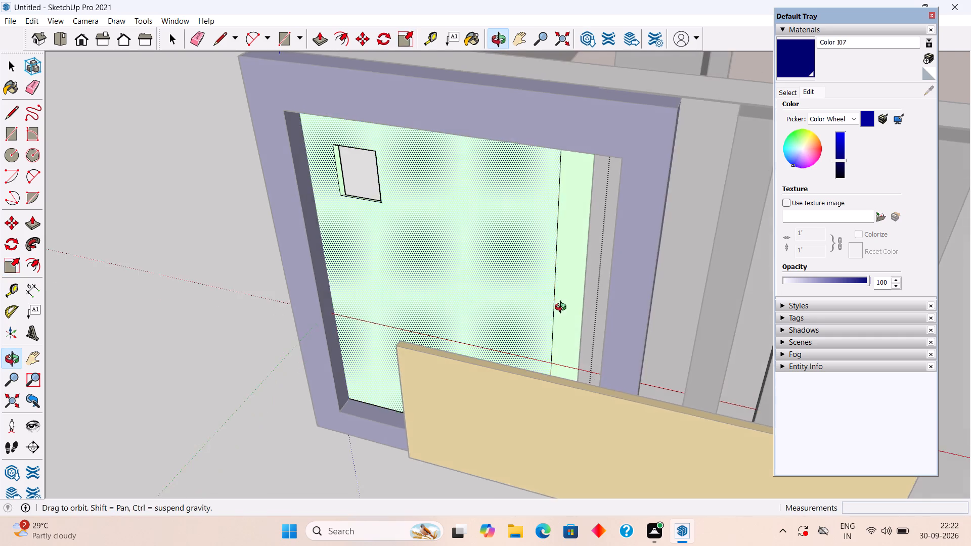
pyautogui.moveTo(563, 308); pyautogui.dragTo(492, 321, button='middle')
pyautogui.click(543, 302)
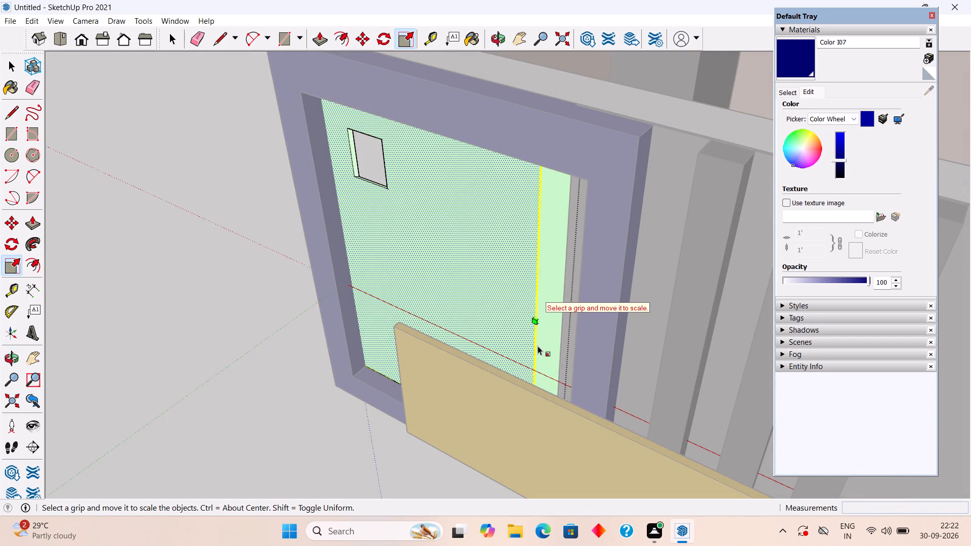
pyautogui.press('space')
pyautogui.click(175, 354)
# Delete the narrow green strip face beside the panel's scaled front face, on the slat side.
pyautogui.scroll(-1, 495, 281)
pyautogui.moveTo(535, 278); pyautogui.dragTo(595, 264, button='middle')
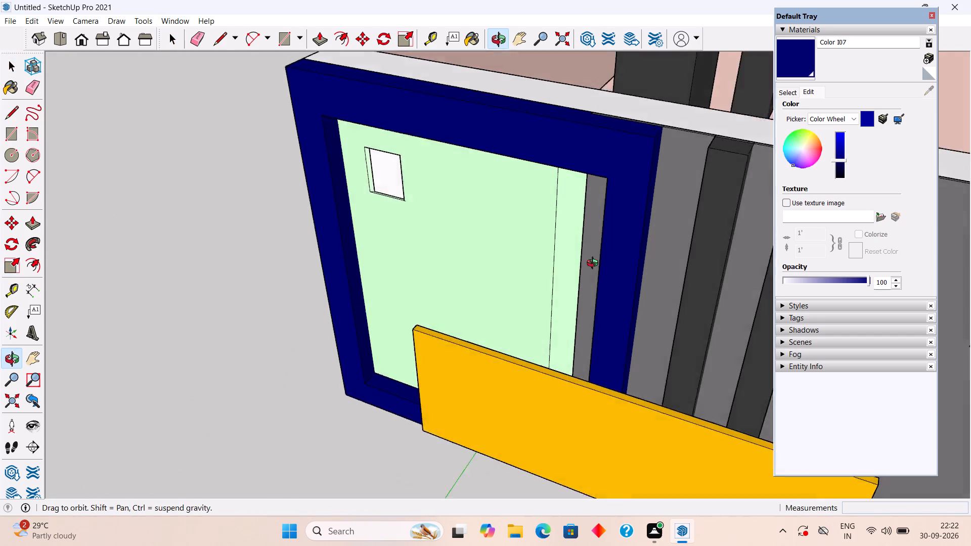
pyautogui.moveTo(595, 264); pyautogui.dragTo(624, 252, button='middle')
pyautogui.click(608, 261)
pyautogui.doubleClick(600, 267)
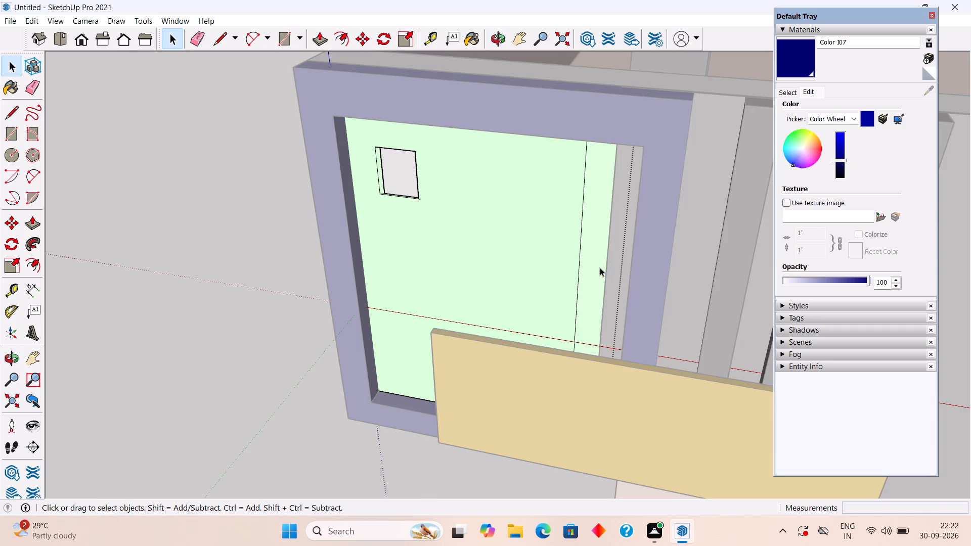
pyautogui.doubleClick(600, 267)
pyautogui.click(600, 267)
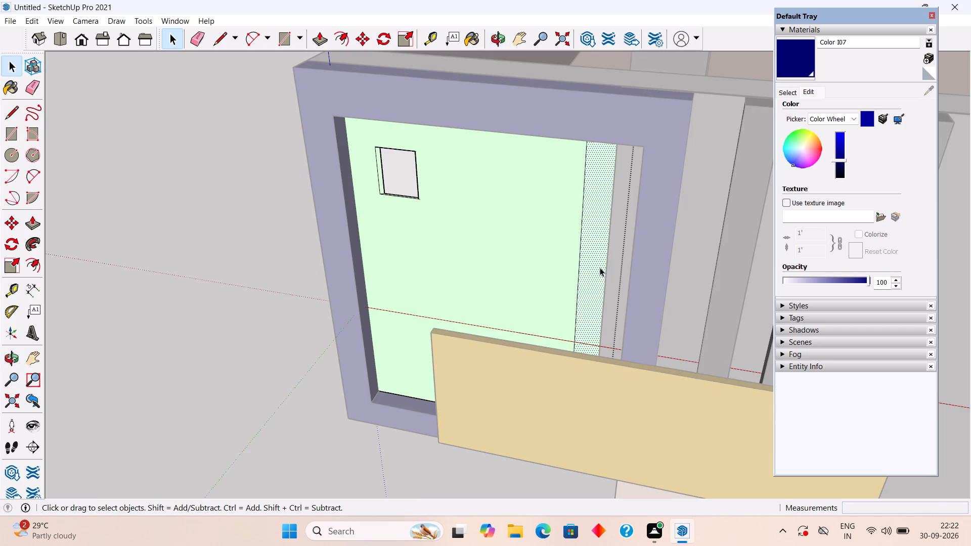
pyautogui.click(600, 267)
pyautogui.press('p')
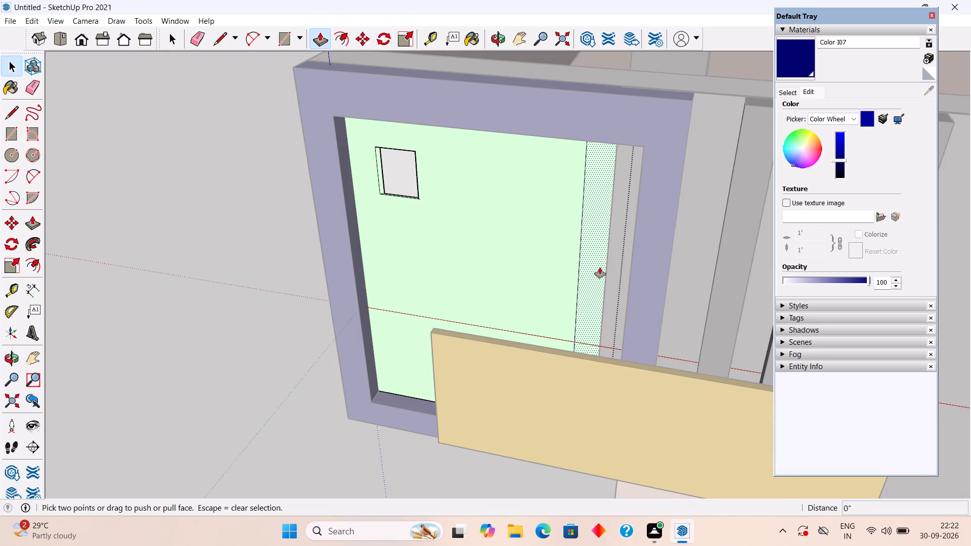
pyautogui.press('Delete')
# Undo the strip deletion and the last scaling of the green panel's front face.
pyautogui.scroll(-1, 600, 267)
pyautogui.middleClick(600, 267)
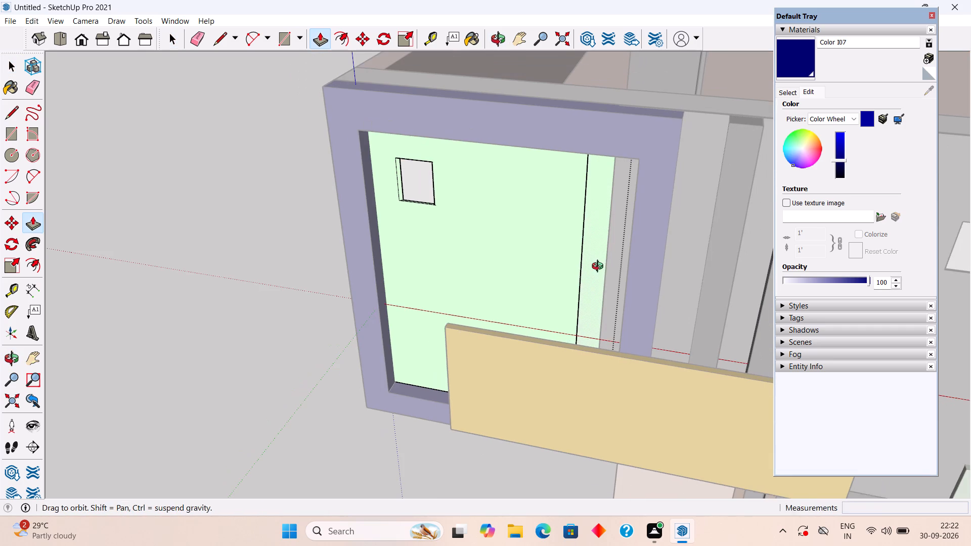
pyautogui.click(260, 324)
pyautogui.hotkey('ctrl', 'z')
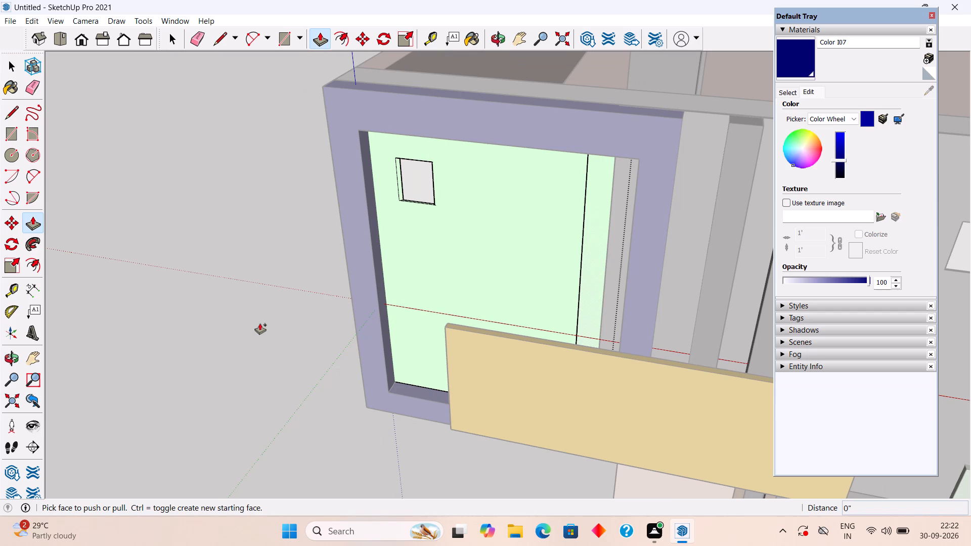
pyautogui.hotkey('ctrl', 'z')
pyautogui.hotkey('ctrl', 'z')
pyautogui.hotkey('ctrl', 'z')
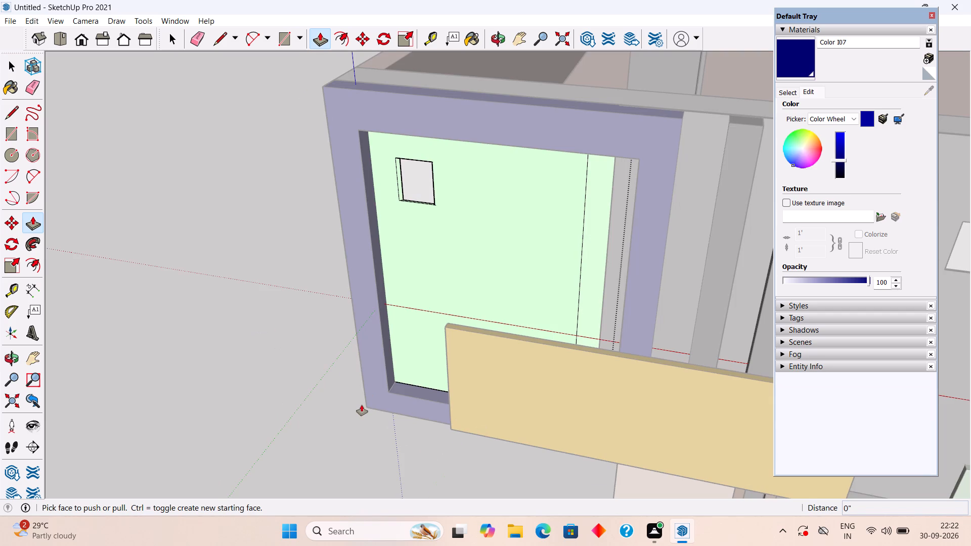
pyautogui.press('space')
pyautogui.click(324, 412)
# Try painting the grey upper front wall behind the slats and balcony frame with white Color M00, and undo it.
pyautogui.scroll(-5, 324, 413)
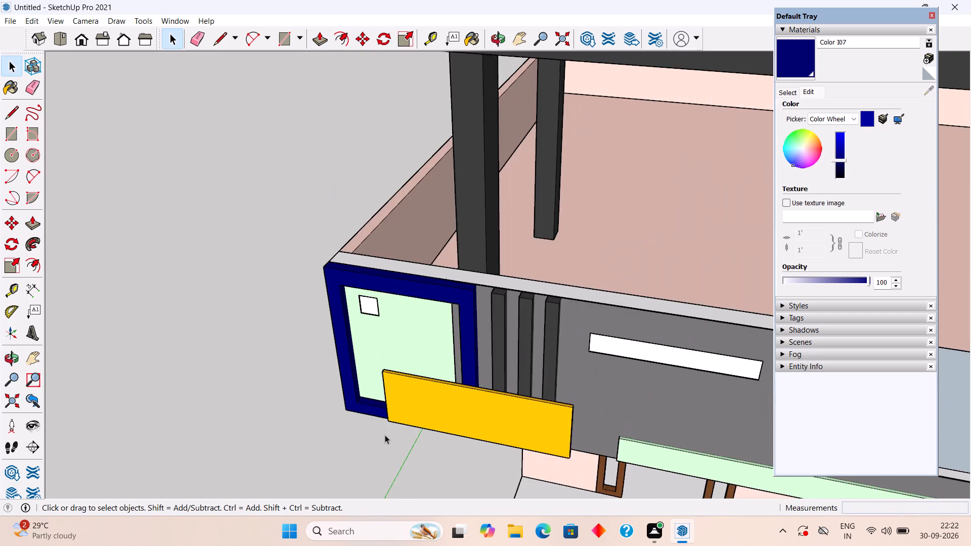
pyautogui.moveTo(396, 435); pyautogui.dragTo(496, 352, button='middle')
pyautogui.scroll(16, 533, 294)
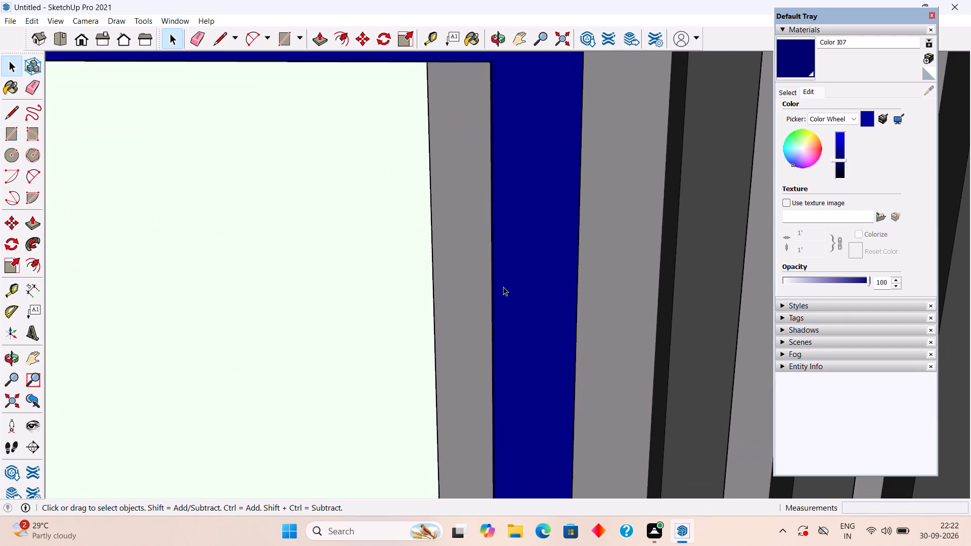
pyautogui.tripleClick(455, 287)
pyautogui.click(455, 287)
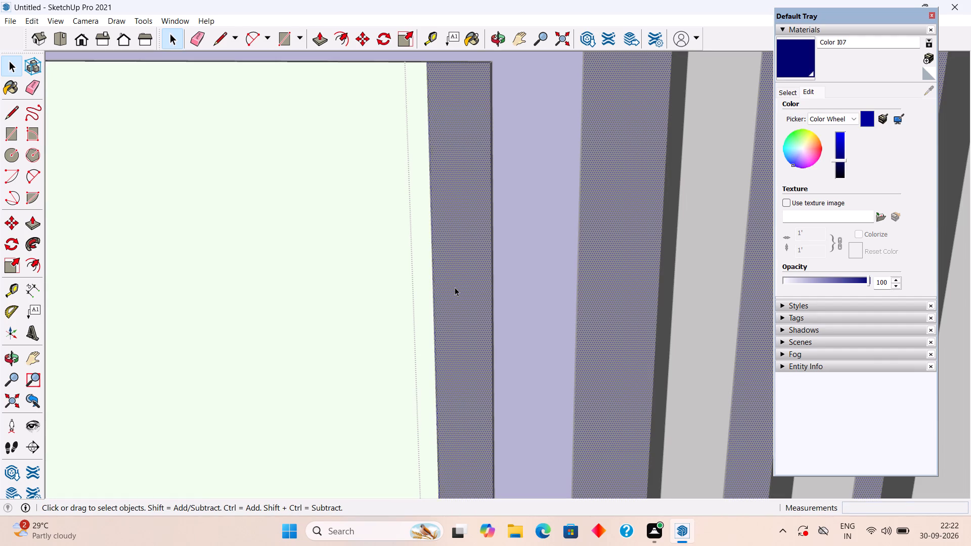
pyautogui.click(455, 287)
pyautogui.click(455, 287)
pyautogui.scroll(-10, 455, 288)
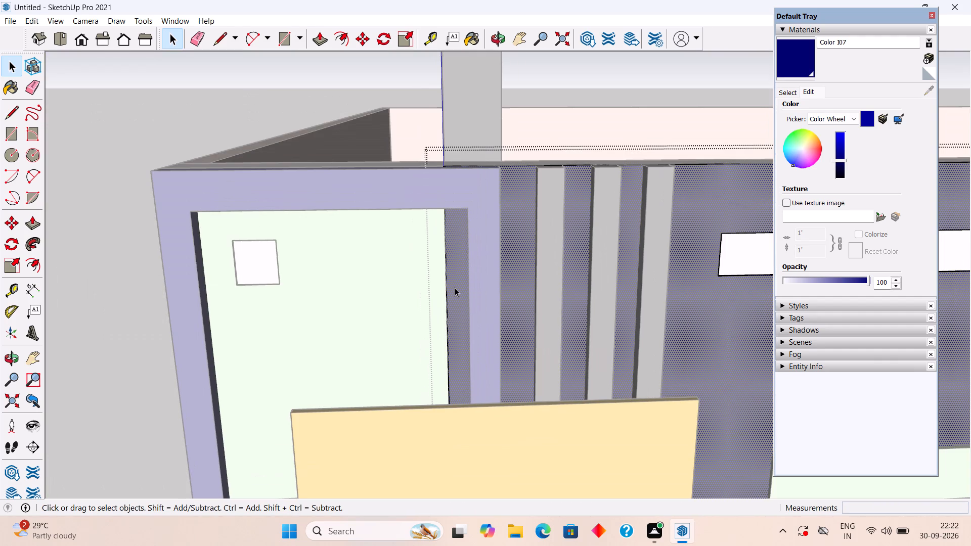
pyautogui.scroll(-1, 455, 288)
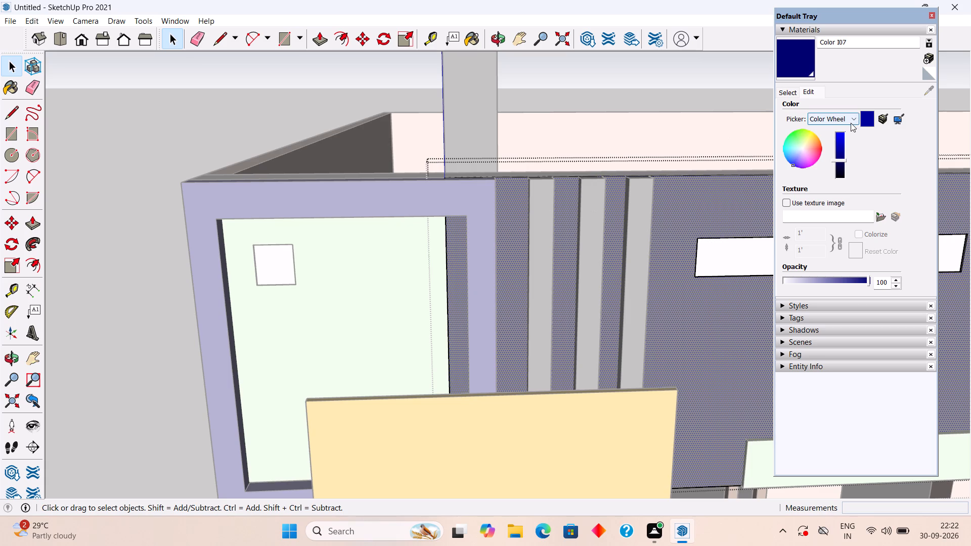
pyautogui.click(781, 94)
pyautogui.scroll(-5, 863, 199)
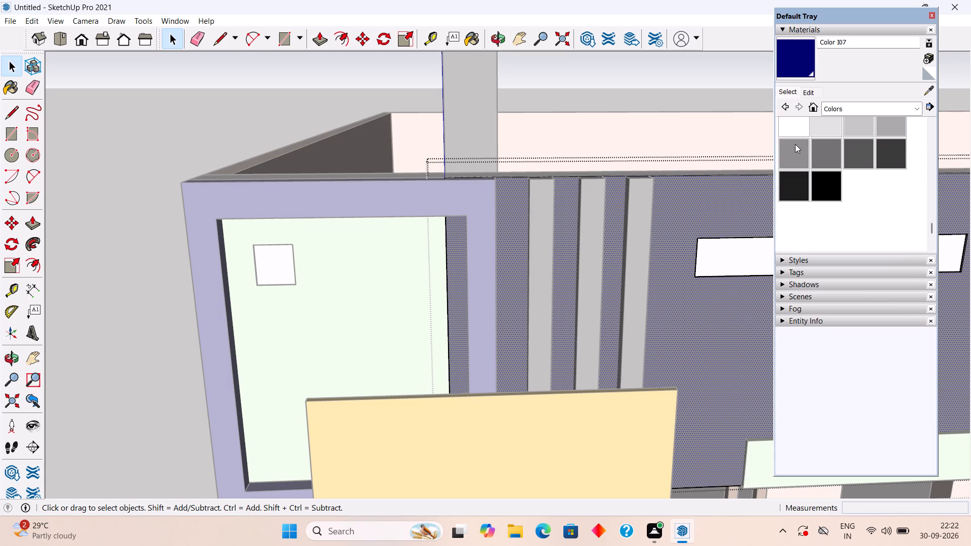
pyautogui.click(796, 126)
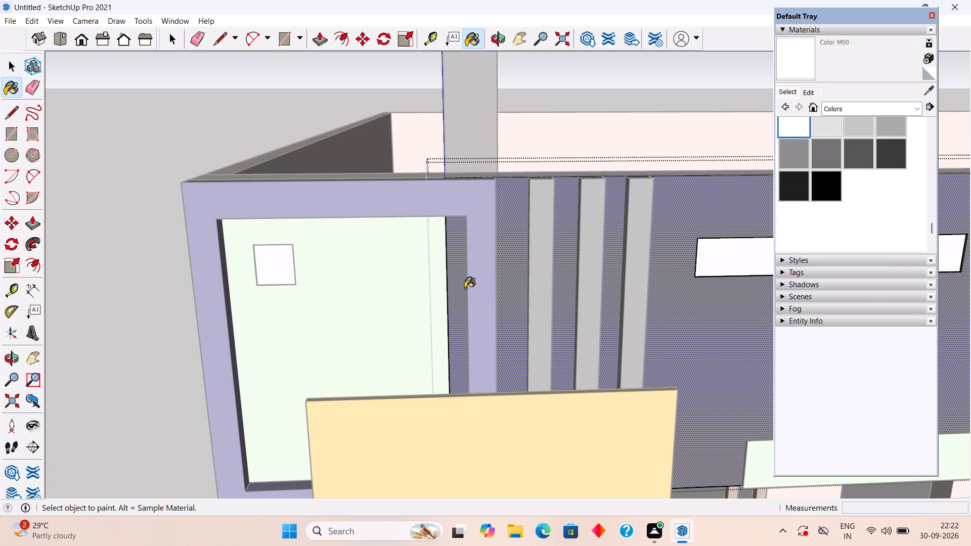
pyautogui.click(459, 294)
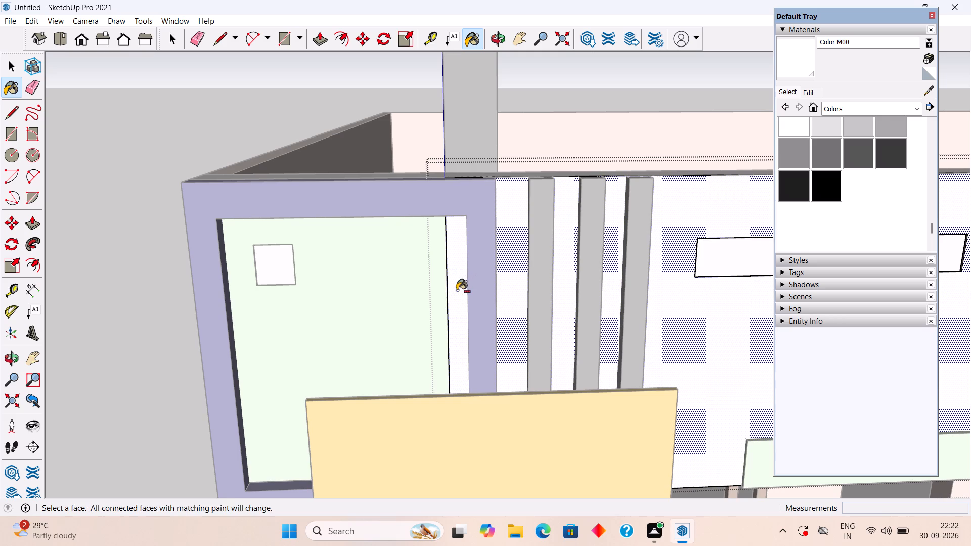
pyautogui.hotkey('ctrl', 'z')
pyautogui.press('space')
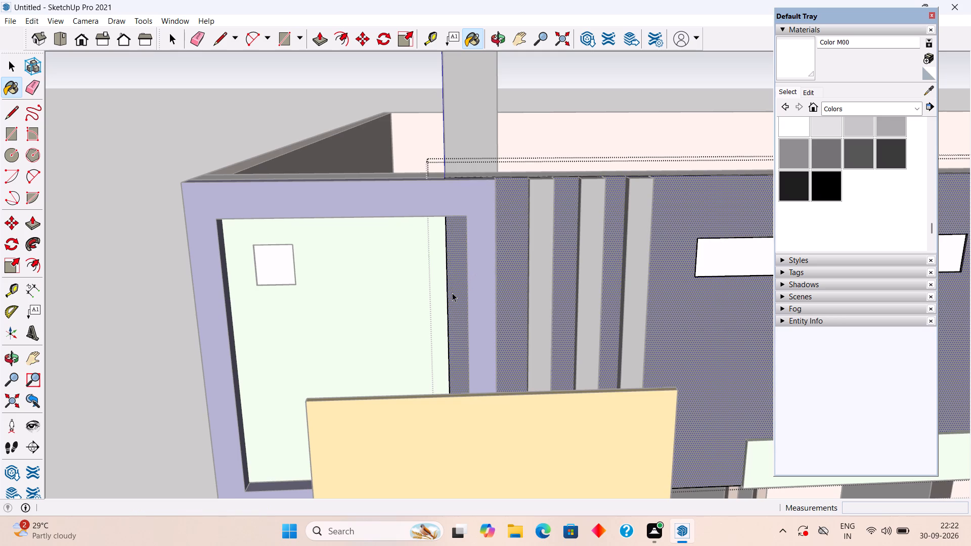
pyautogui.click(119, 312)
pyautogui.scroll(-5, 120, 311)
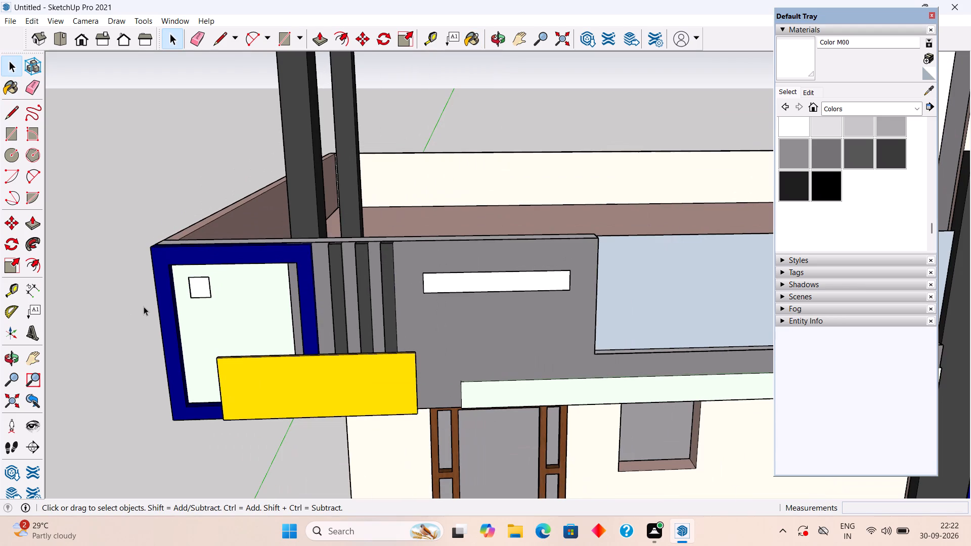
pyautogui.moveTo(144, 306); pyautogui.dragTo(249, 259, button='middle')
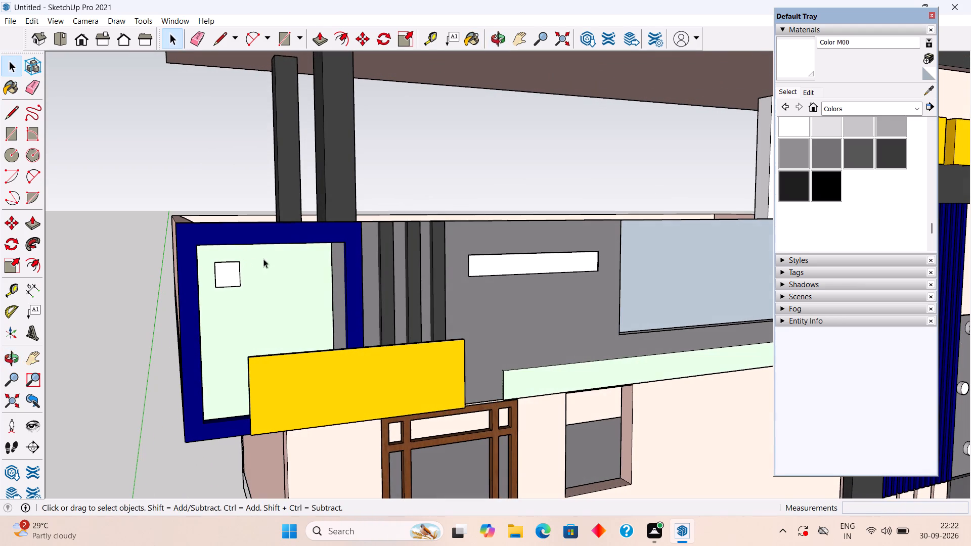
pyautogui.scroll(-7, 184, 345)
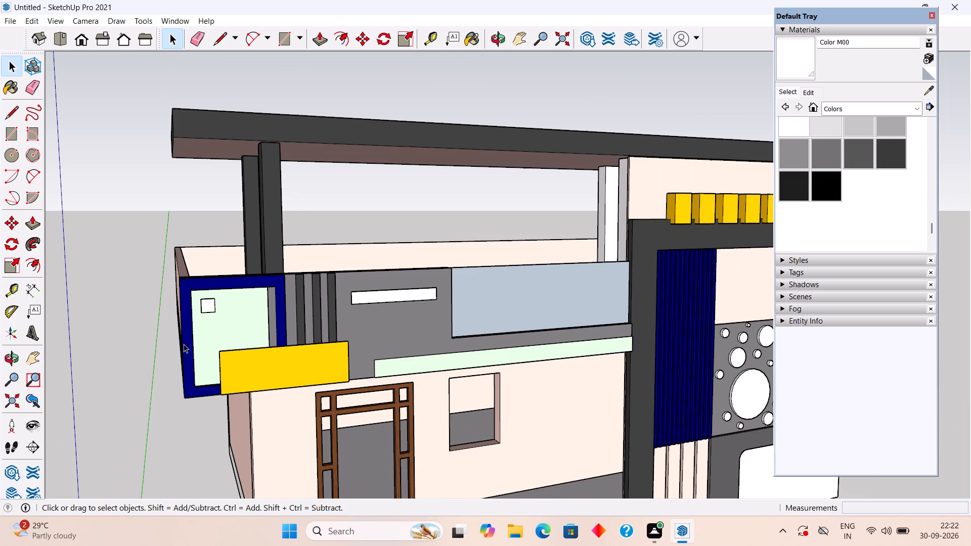
# Undo the recent edits until the green balcony panel again fills its navy frame, and leave the panel's group.
pyautogui.hotkey('ctrl', 'z')
pyautogui.hotkey('ctrl', 'z')
pyautogui.hotkey('ctrl', 'z')
pyautogui.hotkey('ctrl', 'z')
pyautogui.hotkey('ctrl', 'z')
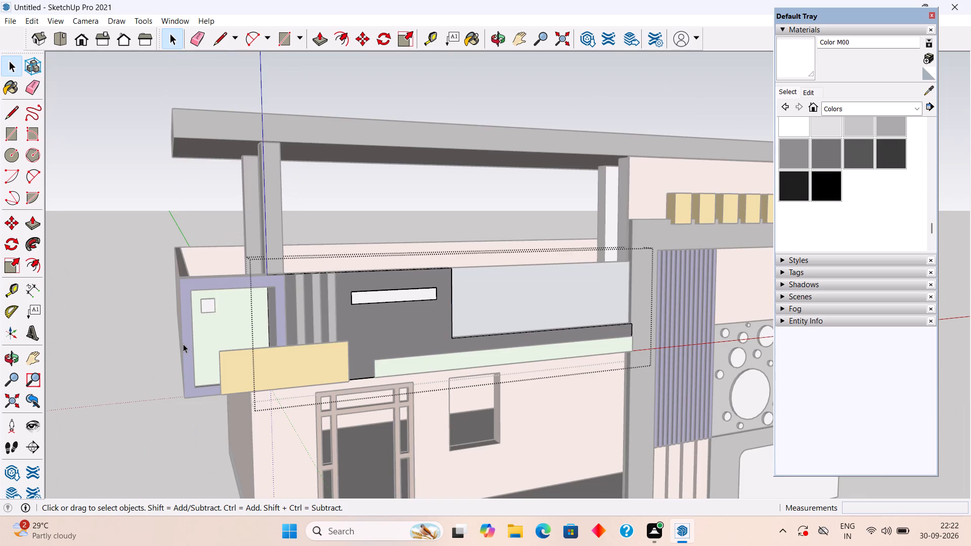
pyautogui.hotkey('ctrl', 'z')
pyautogui.hotkey('ctrl', 'z')
pyautogui.click(164, 345)
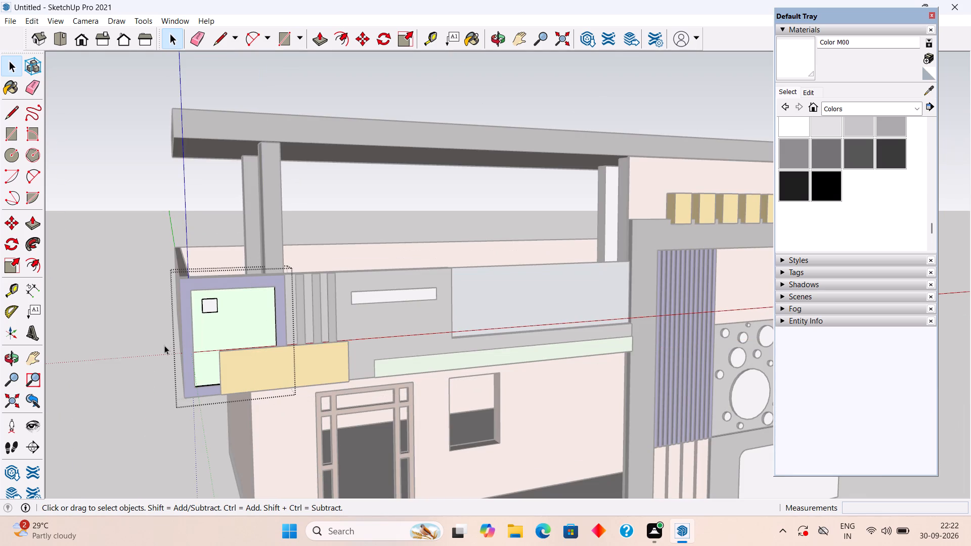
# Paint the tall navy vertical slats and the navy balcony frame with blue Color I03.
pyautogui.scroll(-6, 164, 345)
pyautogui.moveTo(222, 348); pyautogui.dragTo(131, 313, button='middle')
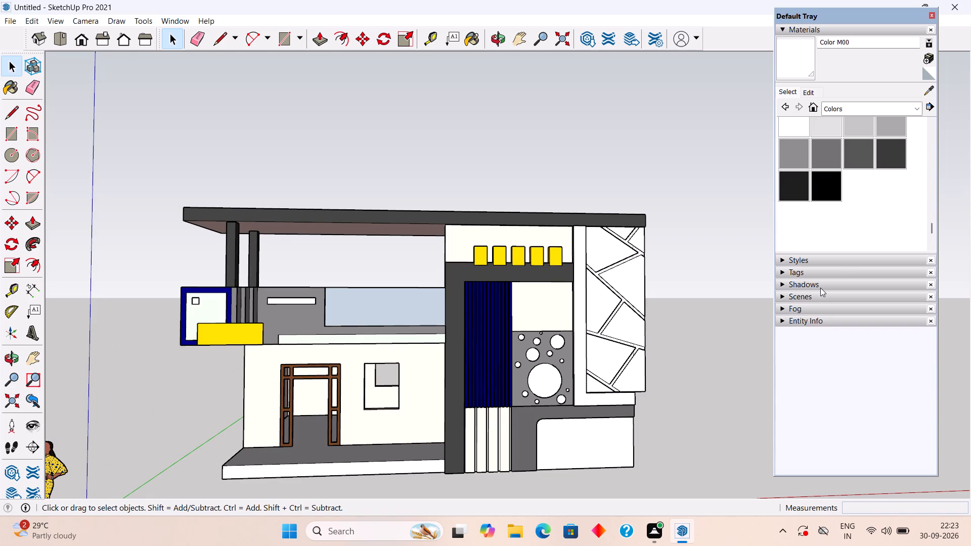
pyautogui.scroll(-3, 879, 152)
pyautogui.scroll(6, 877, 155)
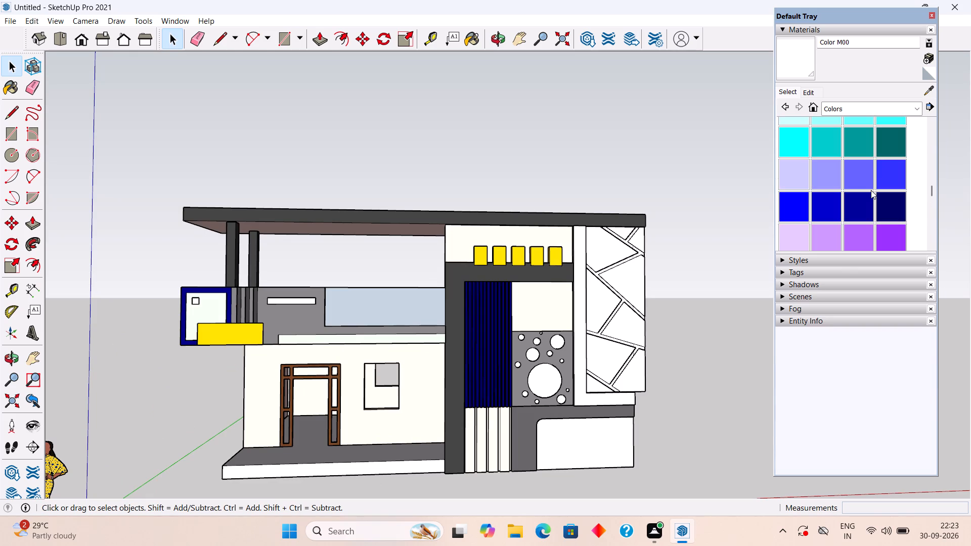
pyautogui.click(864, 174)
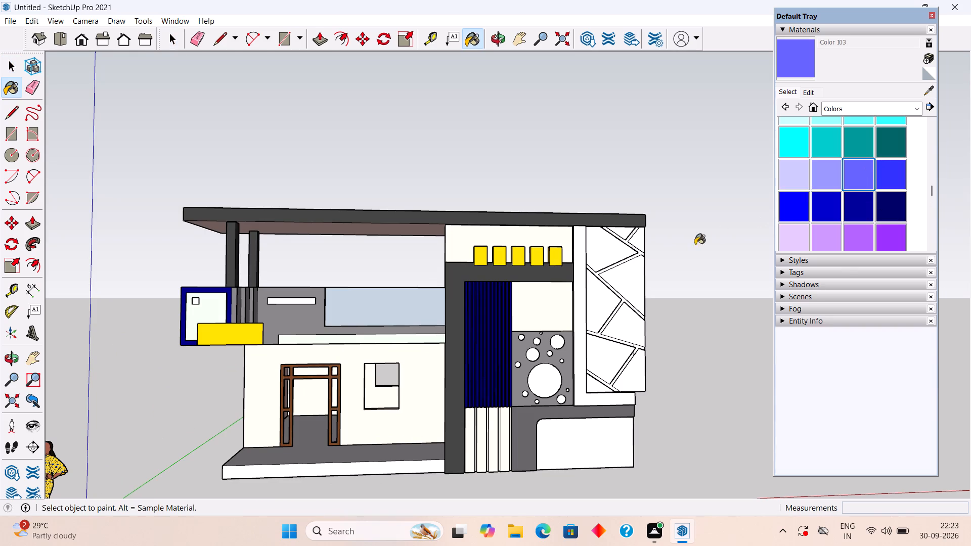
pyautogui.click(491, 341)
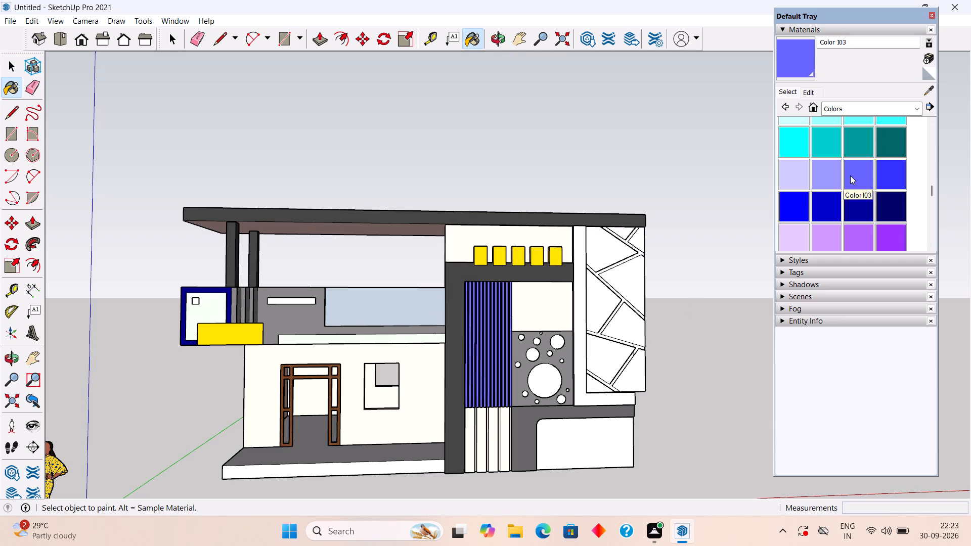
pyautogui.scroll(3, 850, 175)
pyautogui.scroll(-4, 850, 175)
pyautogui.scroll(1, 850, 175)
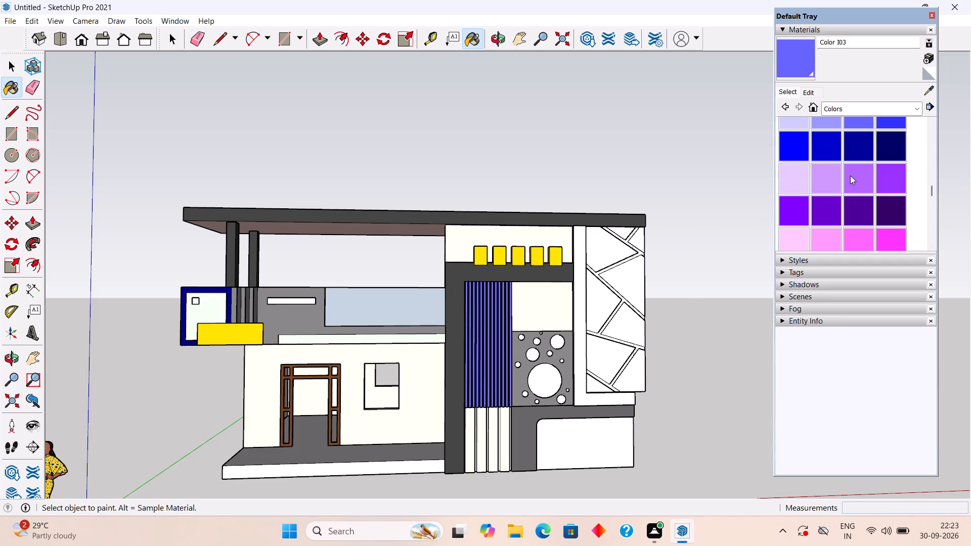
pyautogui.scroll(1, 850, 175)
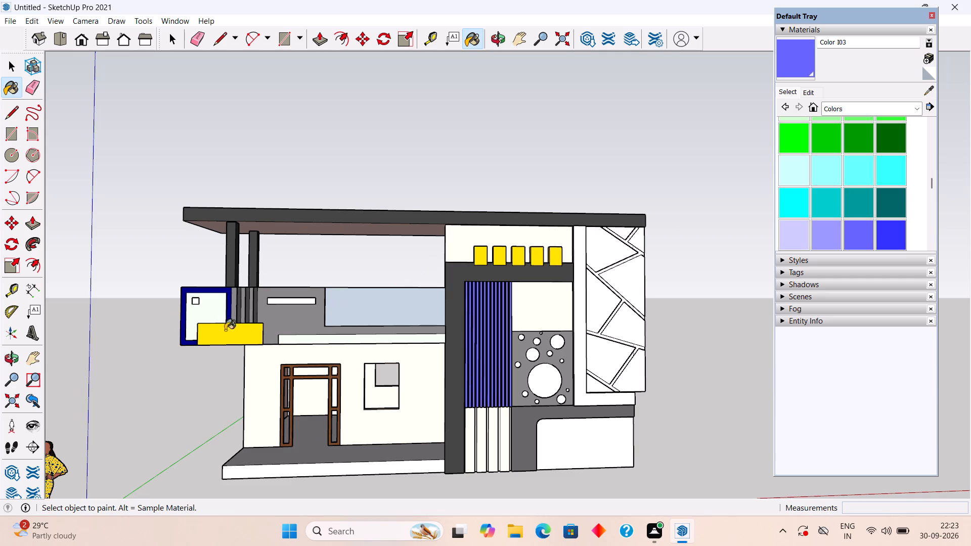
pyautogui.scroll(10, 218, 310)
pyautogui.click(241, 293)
# Repaint the tall vertical slats and the balcony frame with the lighter blue Color I02.
pyautogui.scroll(-4, 240, 291)
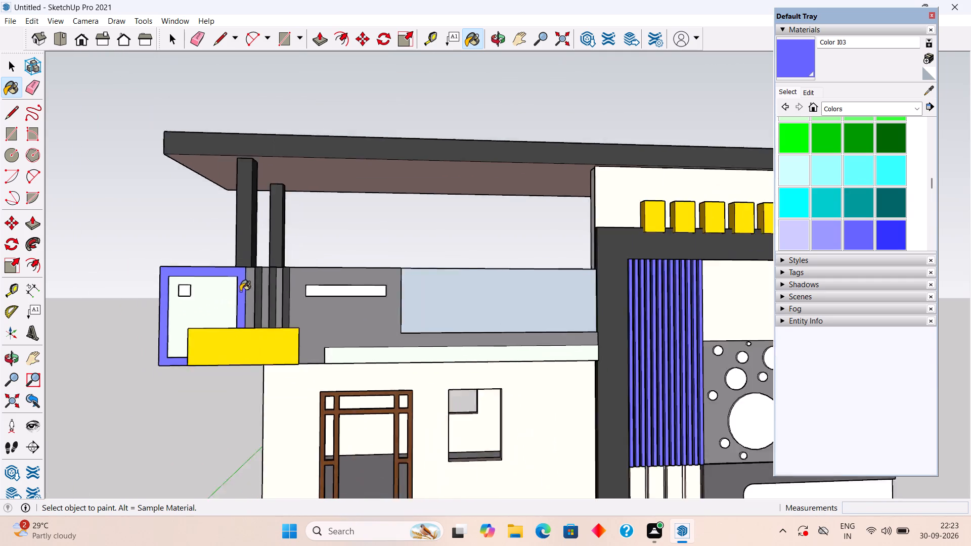
pyautogui.scroll(-13, 240, 291)
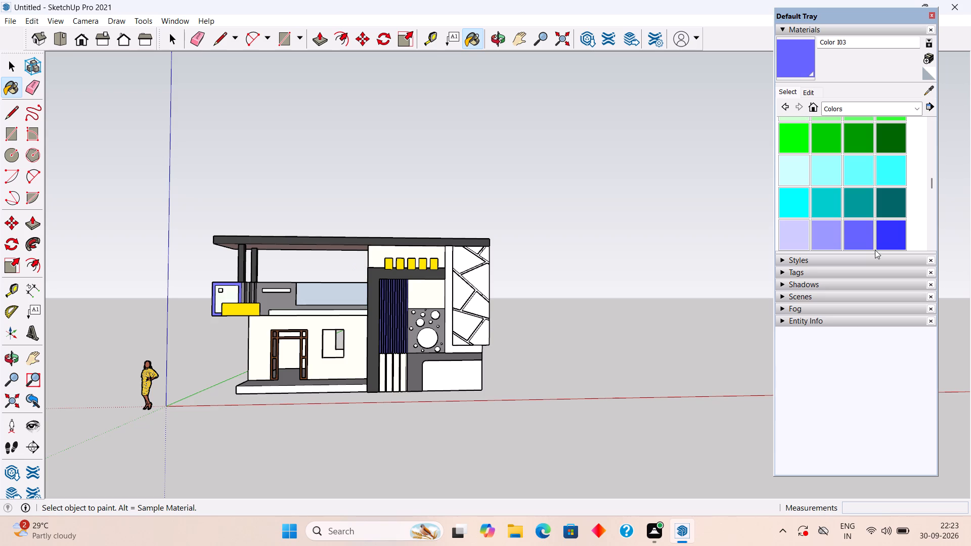
pyautogui.click(829, 241)
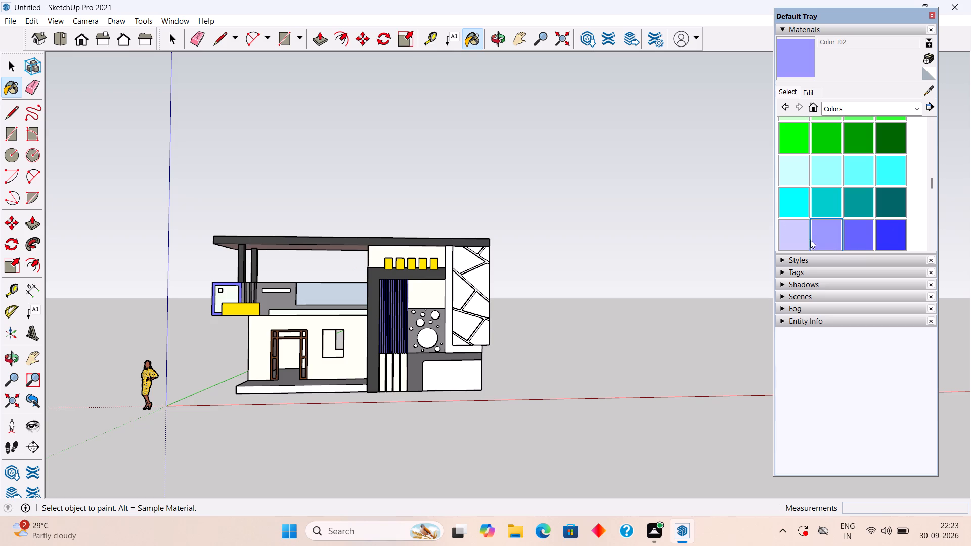
pyautogui.click(395, 323)
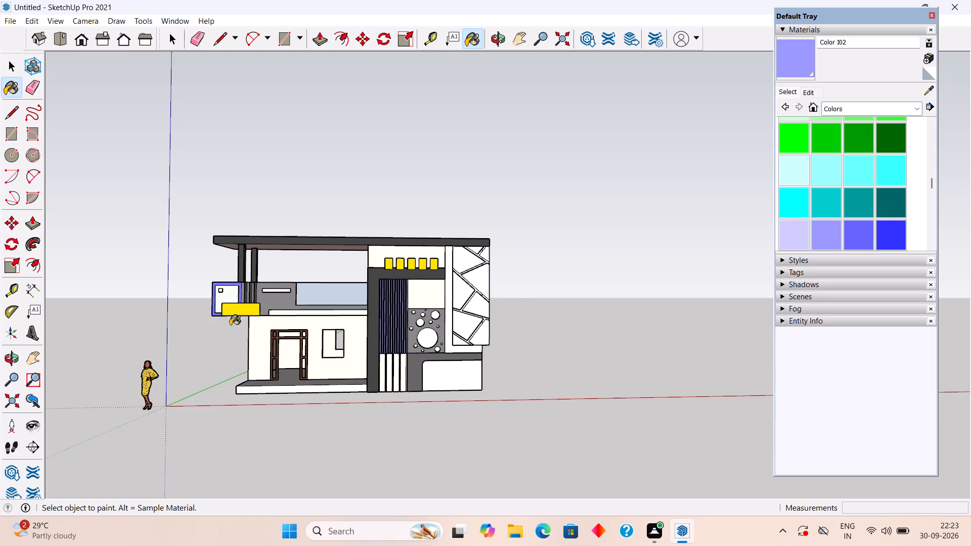
pyautogui.scroll(7, 209, 303)
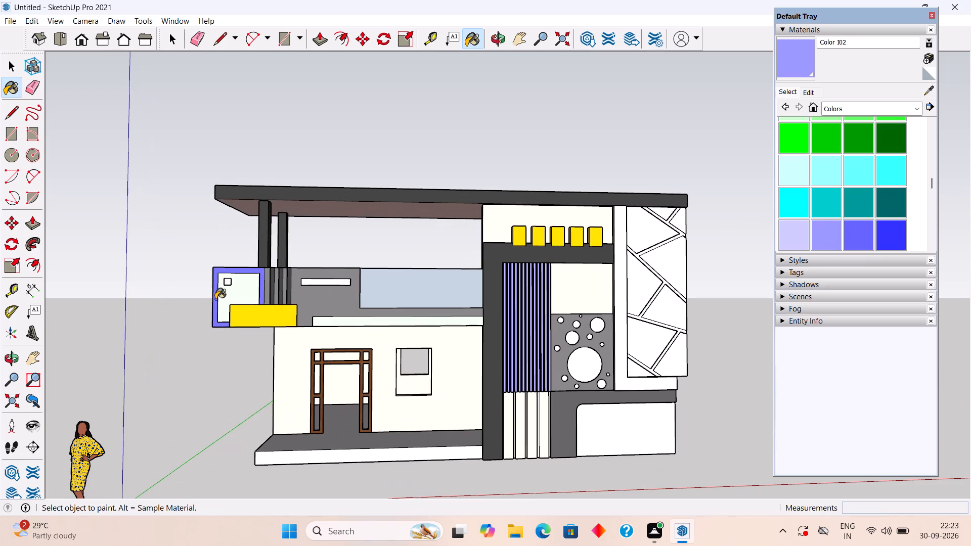
pyautogui.click(217, 298)
pyautogui.scroll(-4, 217, 298)
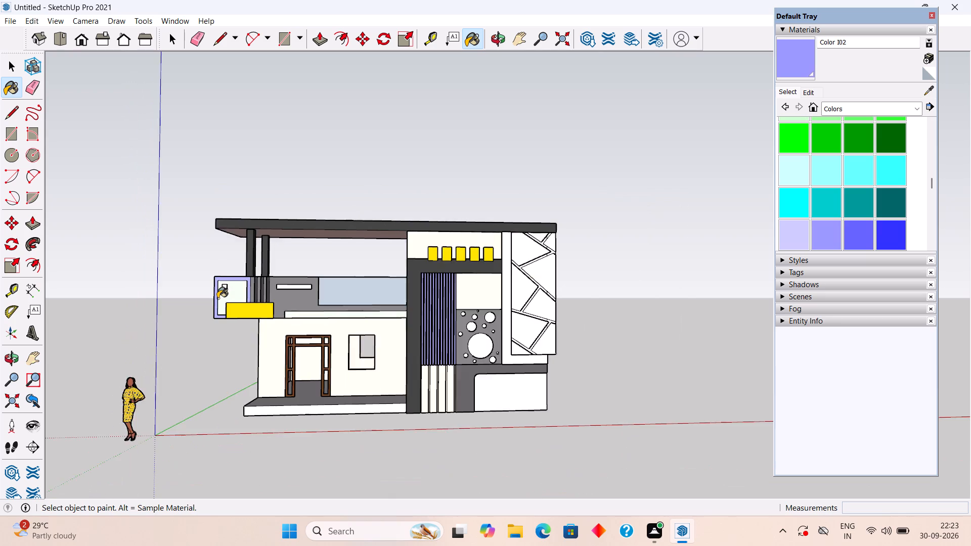
pyautogui.scroll(-4, 217, 298)
pyautogui.scroll(8, 224, 302)
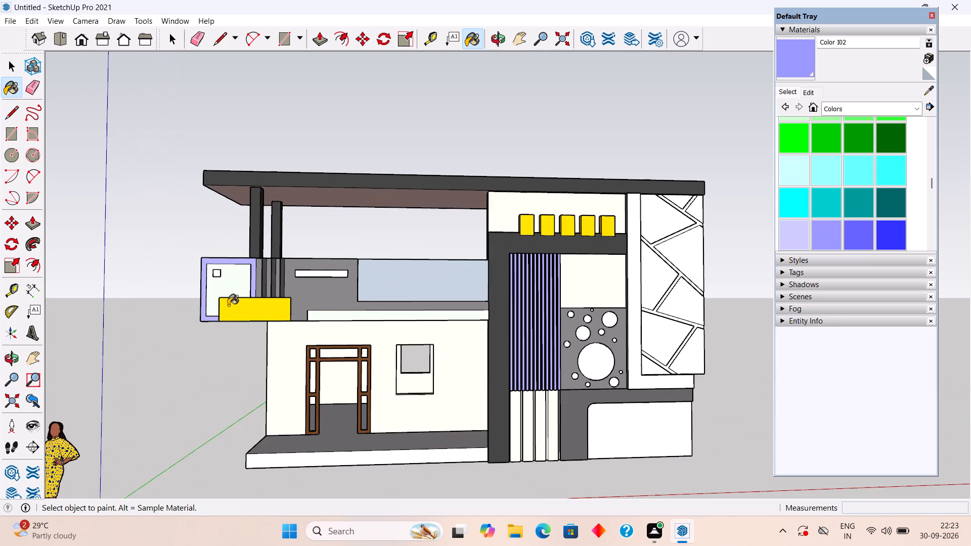
pyautogui.press('space')
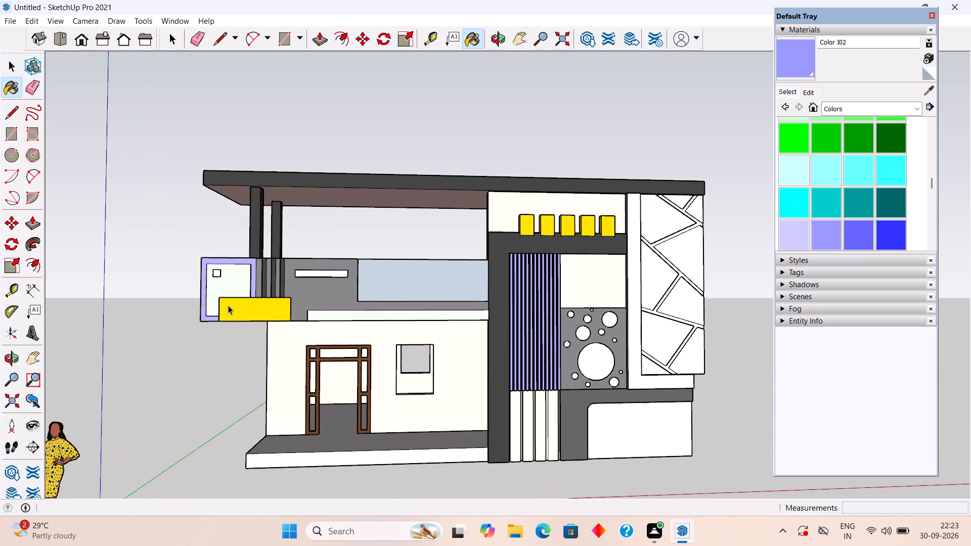
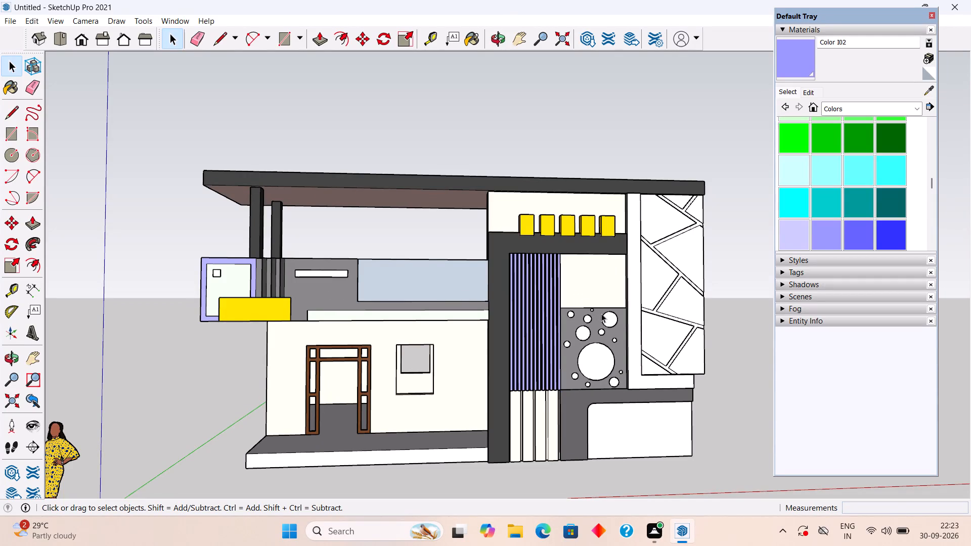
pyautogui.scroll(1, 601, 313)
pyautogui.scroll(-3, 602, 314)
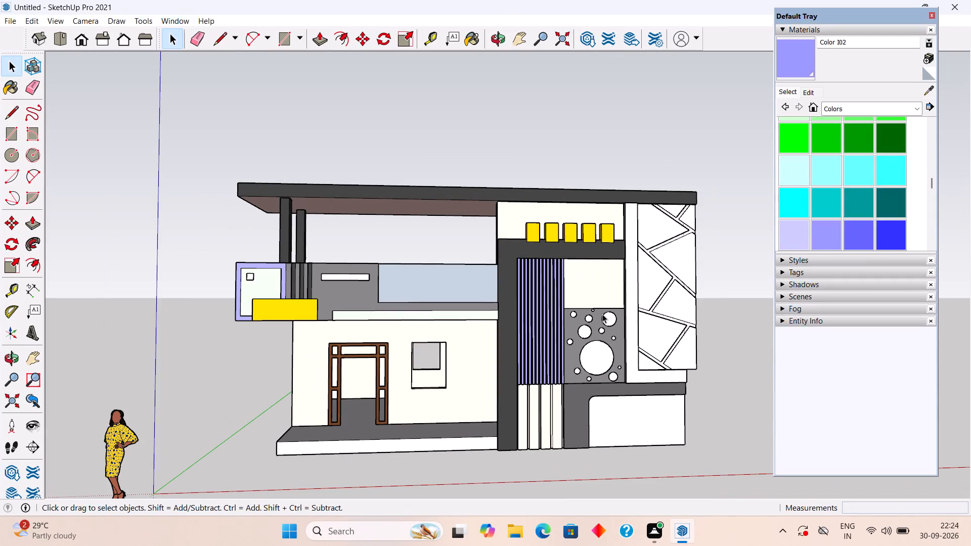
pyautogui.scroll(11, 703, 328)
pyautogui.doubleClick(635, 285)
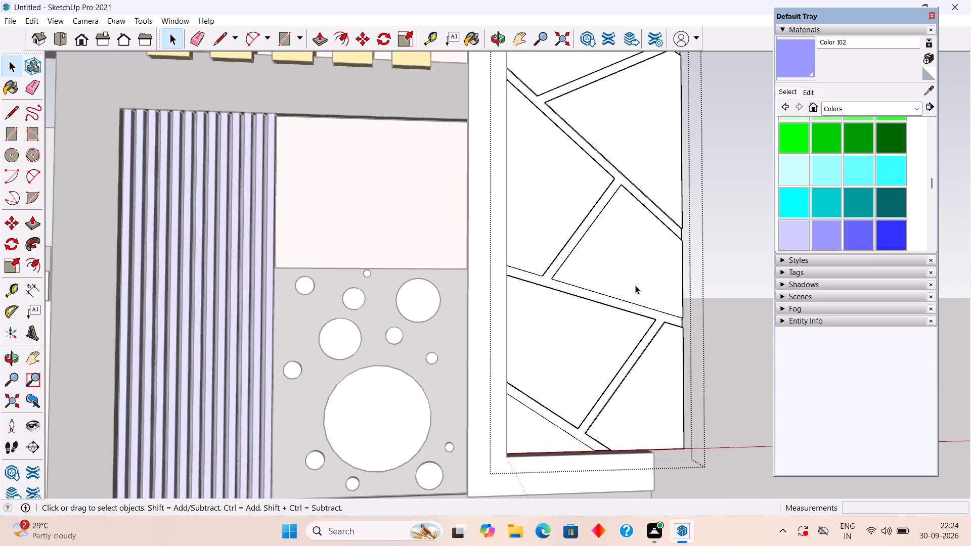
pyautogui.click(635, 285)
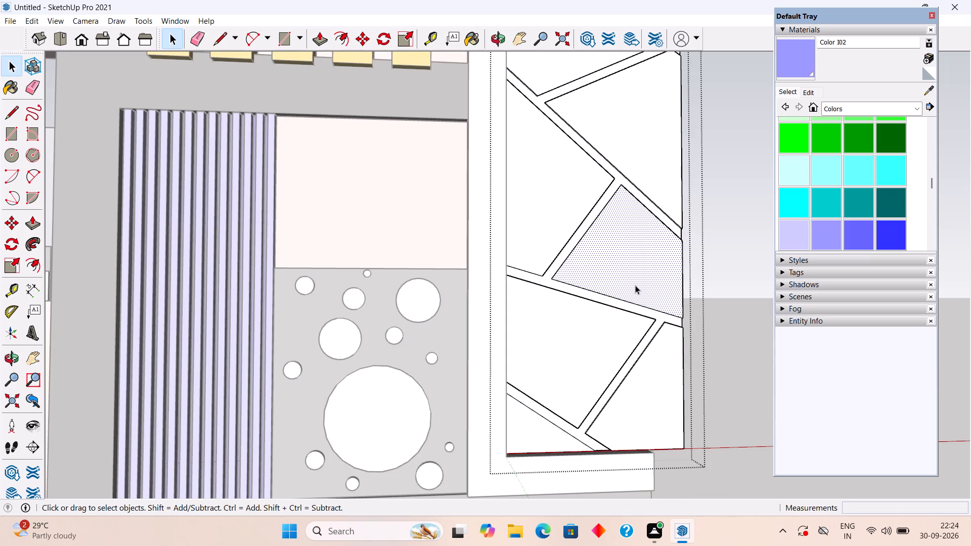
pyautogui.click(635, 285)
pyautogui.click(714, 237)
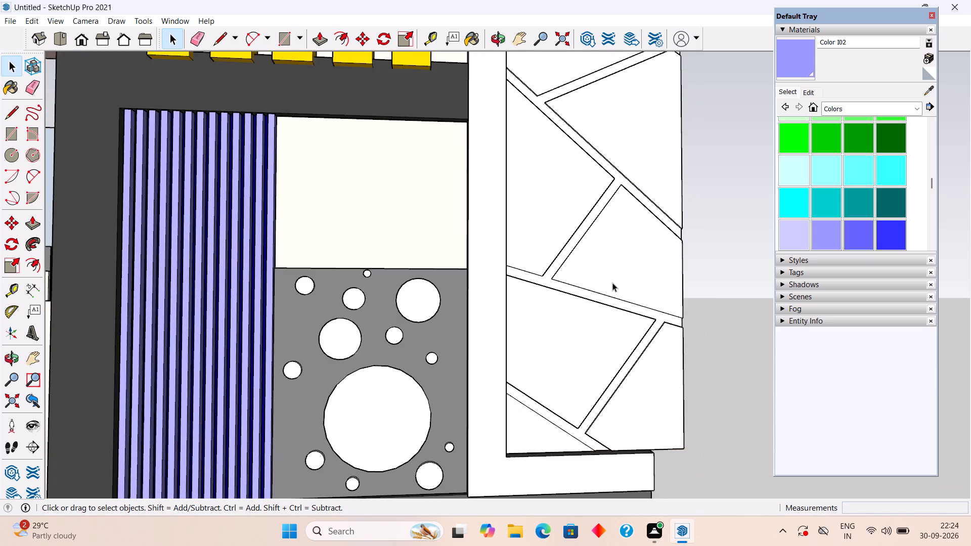
# Paint the irregular polygon faces of the tall panel at the facade's end with dark grey Color M06, keeping the dividing strips white.
pyautogui.doubleClick(612, 283)
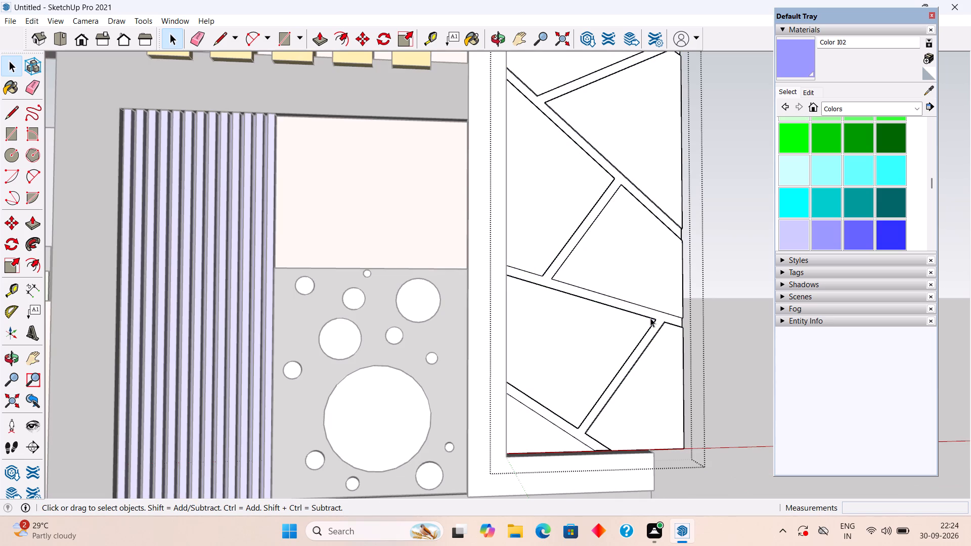
pyautogui.scroll(-5, 806, 191)
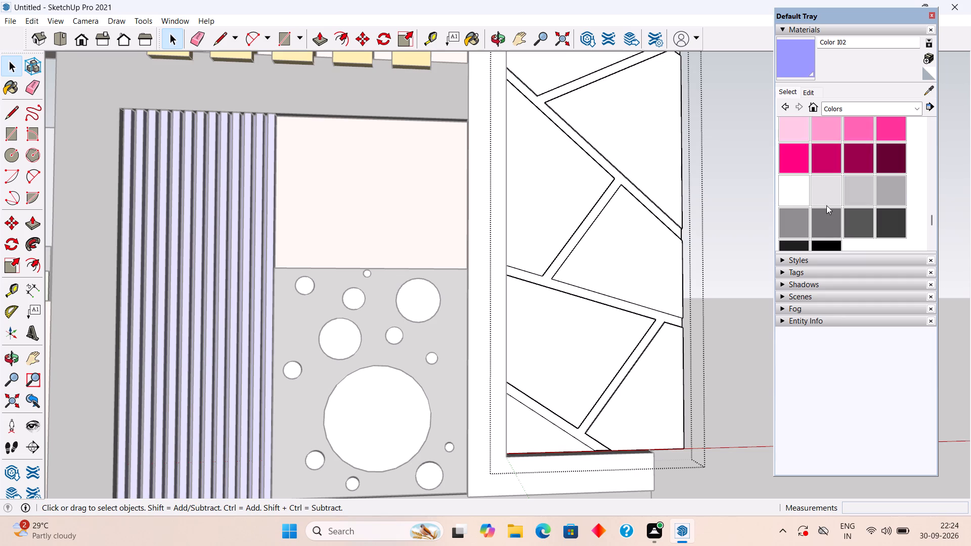
pyautogui.click(853, 228)
pyautogui.click(618, 259)
pyautogui.click(537, 208)
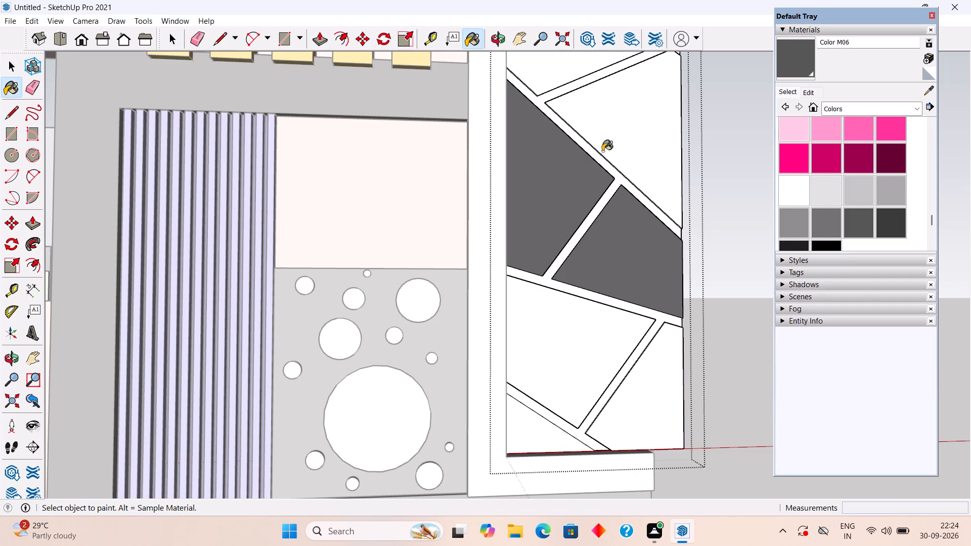
pyautogui.click(617, 129)
pyautogui.click(590, 337)
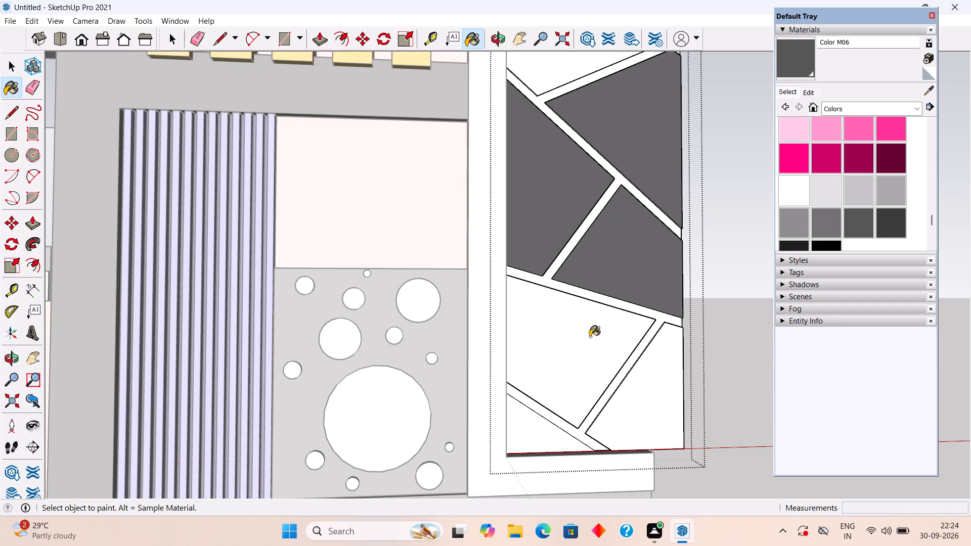
pyautogui.click(634, 385)
pyautogui.click(549, 445)
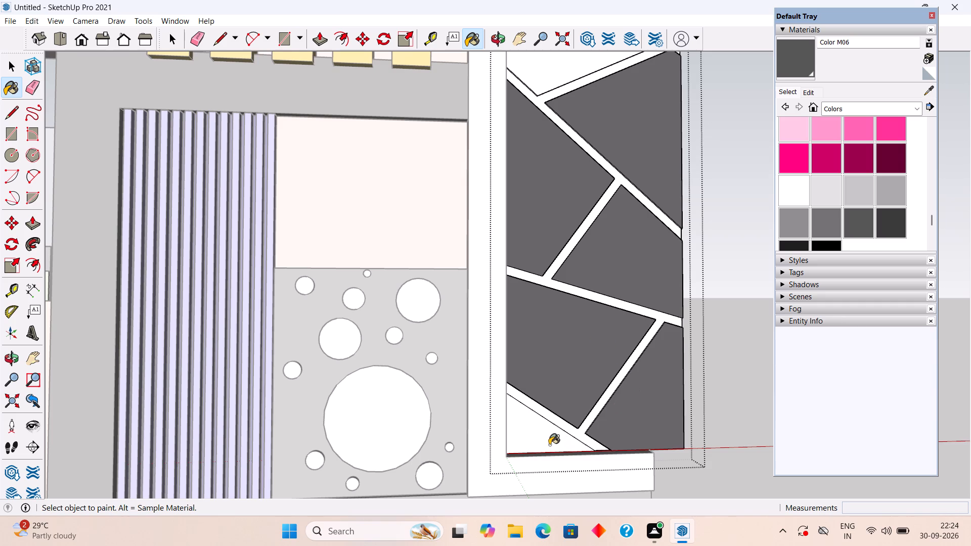
pyautogui.scroll(-6, 550, 434)
pyautogui.click(553, 190)
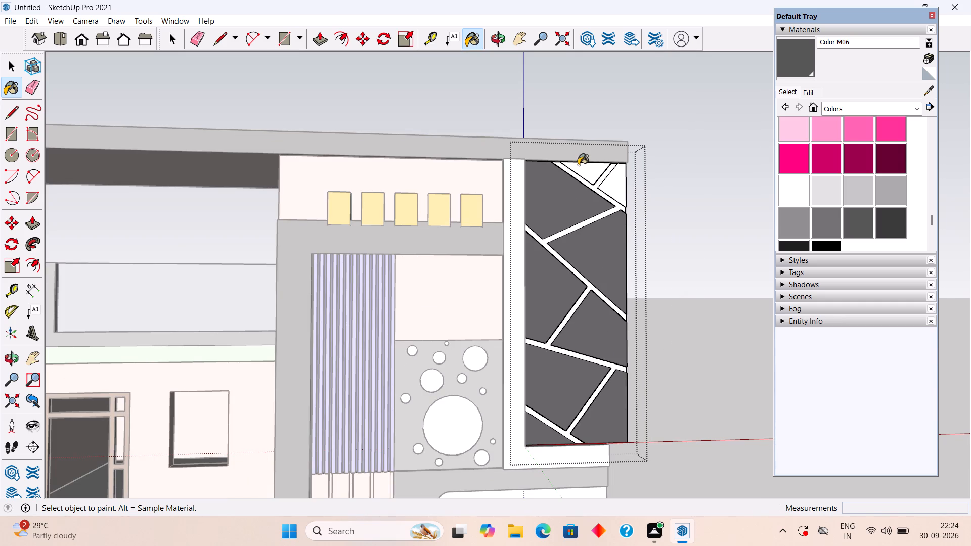
pyautogui.click(582, 167)
pyautogui.click(617, 191)
pyautogui.press('space')
pyautogui.click(655, 169)
# Paint the white ground-floor wall panel below the circle-patterned screen with Tile Various Tan from the Tile materials.
pyautogui.scroll(-4, 620, 265)
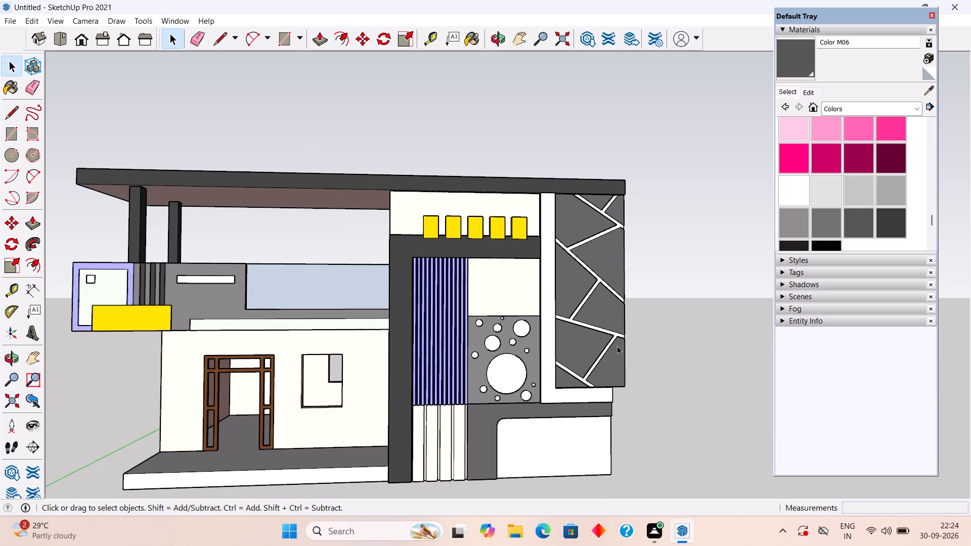
pyautogui.scroll(-4, 610, 355)
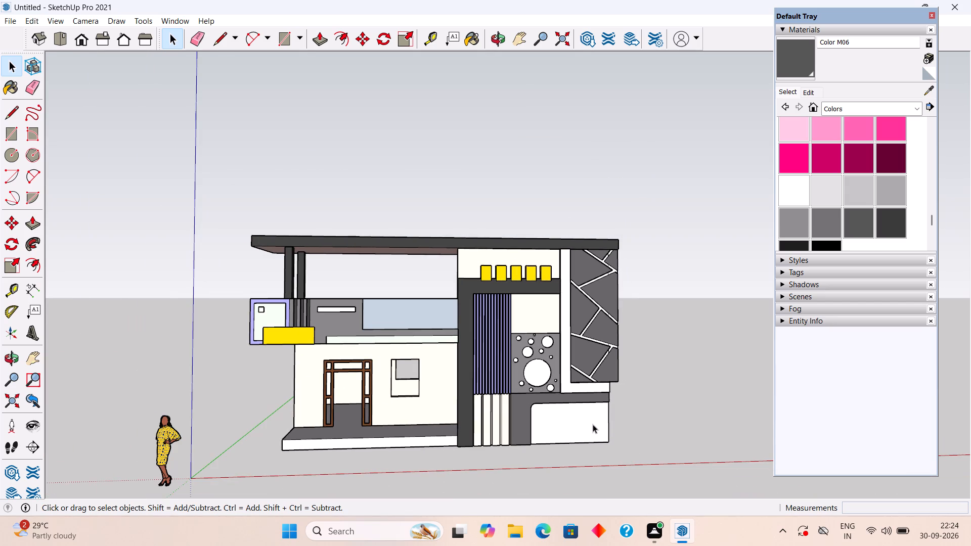
pyautogui.click(870, 104)
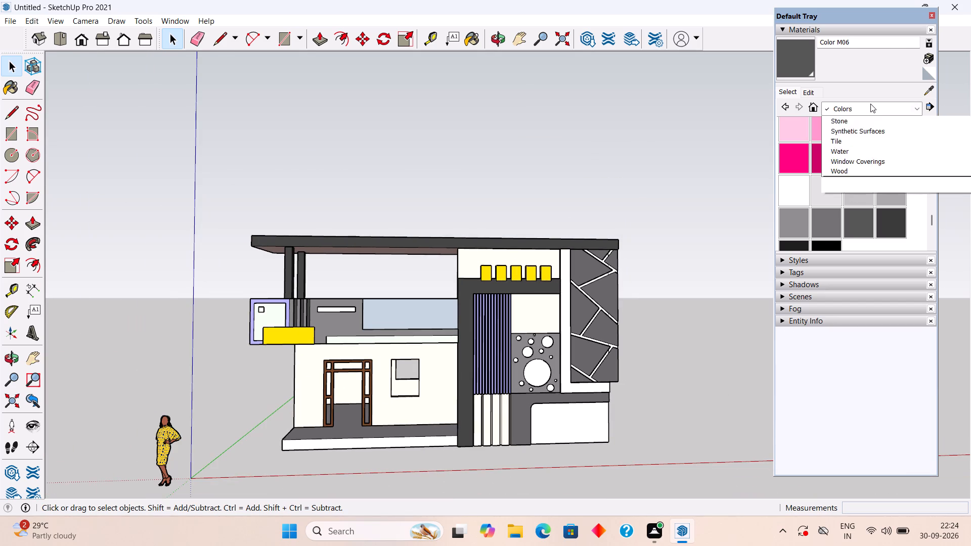
pyautogui.click(859, 245)
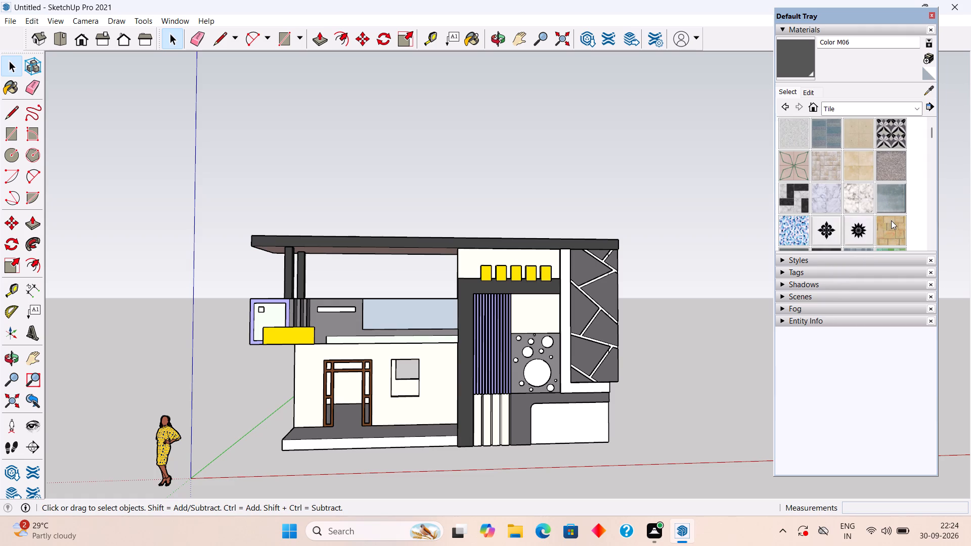
pyautogui.scroll(-5, 876, 187)
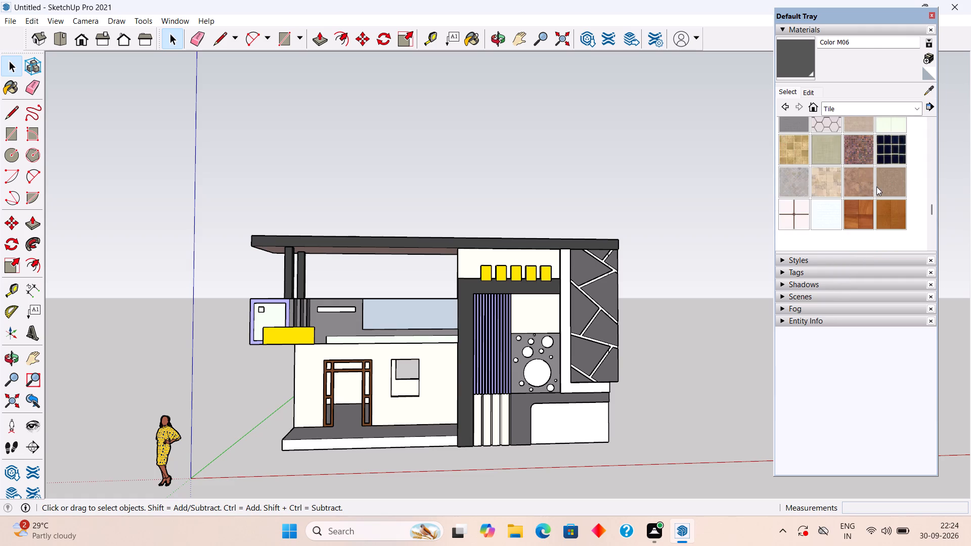
pyautogui.scroll(2, 876, 187)
pyautogui.scroll(-1, 876, 187)
pyautogui.click(823, 182)
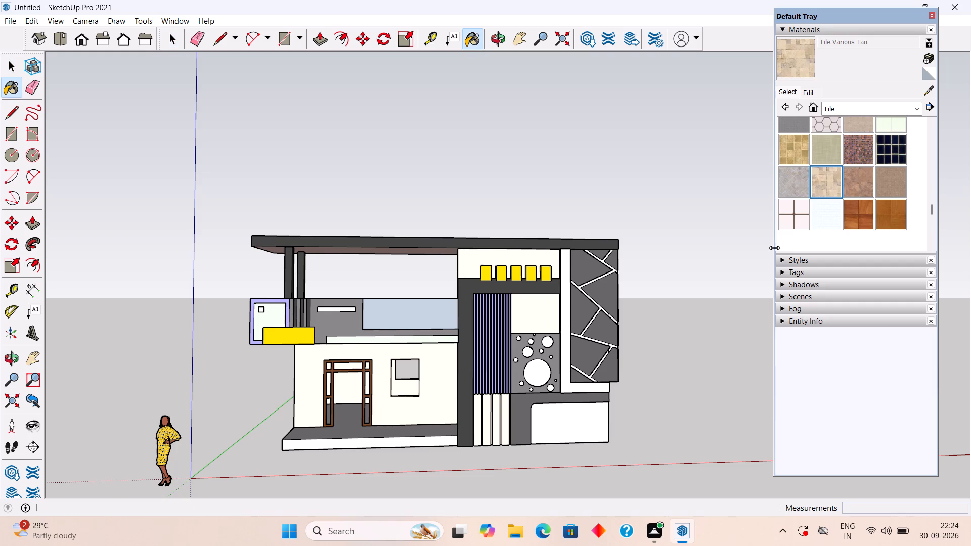
pyautogui.click(572, 433)
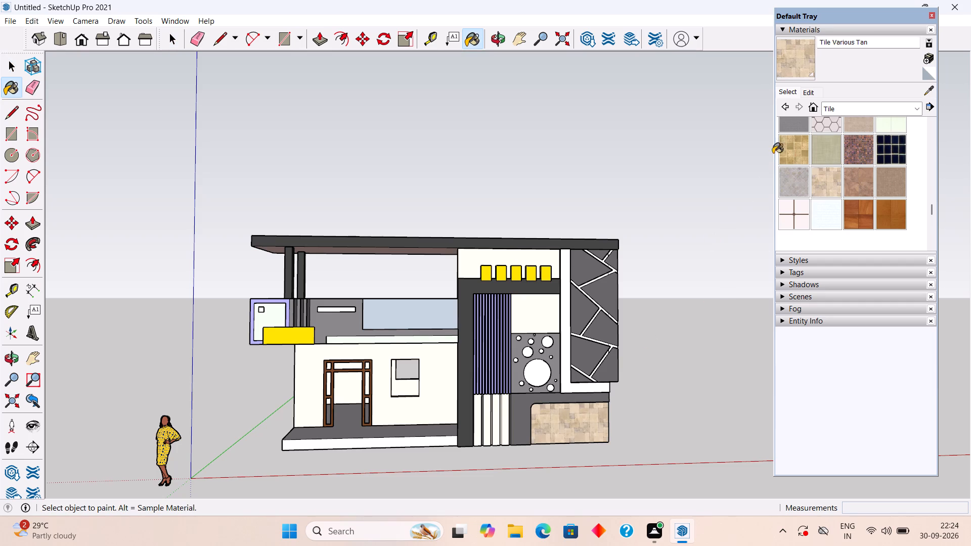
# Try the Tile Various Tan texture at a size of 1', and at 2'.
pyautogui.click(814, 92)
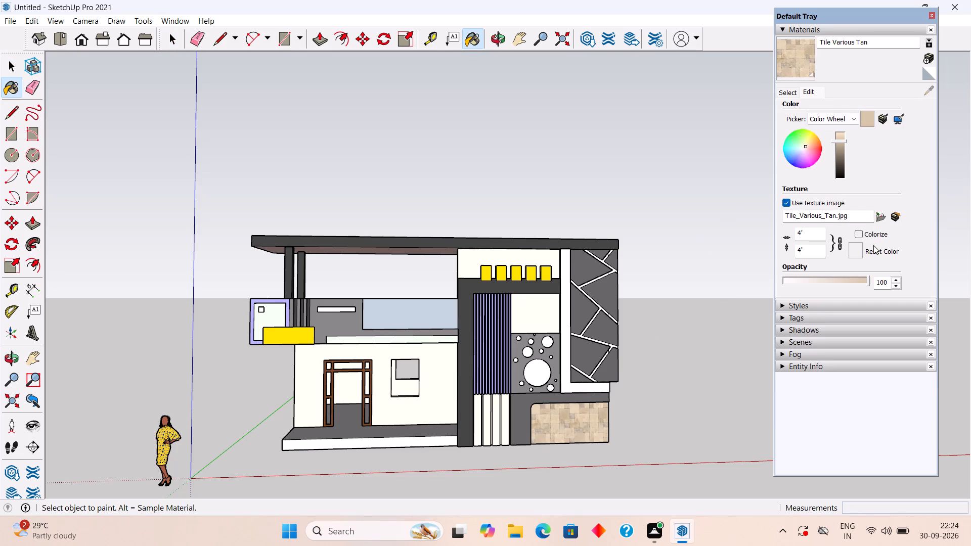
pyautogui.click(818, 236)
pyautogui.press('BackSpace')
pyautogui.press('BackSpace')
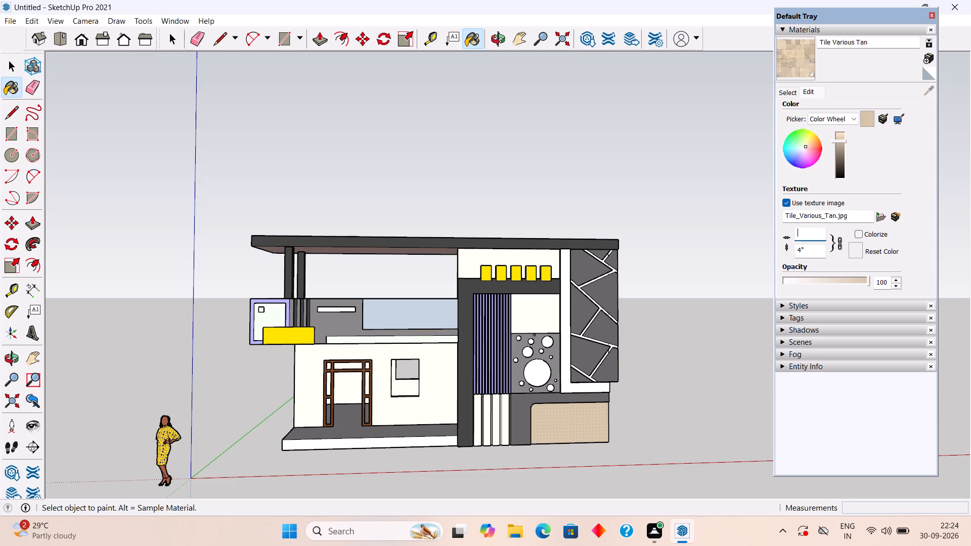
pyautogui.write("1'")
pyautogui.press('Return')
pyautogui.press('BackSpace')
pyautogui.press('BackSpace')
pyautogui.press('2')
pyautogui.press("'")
# Set the Tile Various Tan texture size to 3' by 3'.
pyautogui.press('BackSpace')
pyautogui.press('BackSpace')
pyautogui.write("3'")
pyautogui.press('Return')
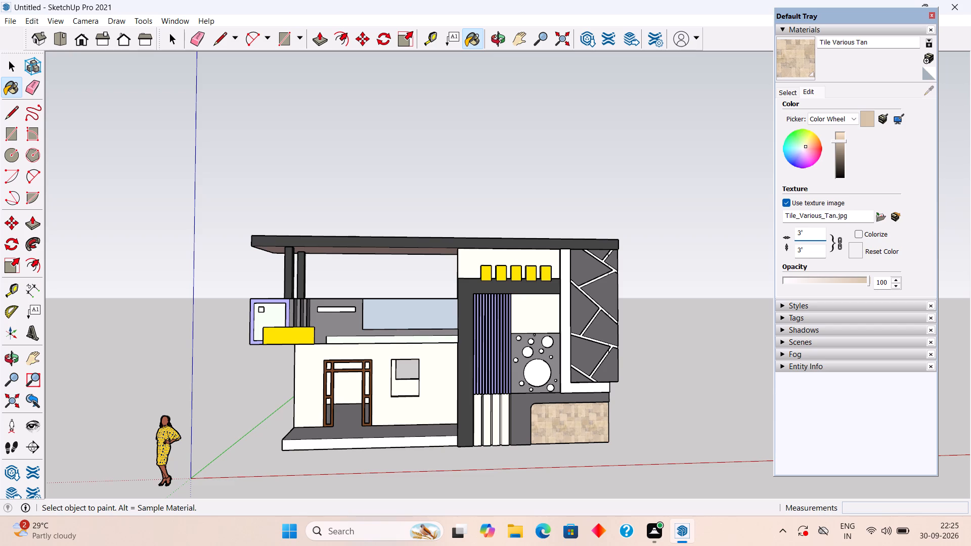
pyautogui.scroll(-1, 818, 236)
pyautogui.press('space')
# Examine the tiled wall panel and the whole front facade from close up, low and raised viewpoints.
pyautogui.scroll(9, 581, 380)
pyautogui.scroll(-4, 561, 459)
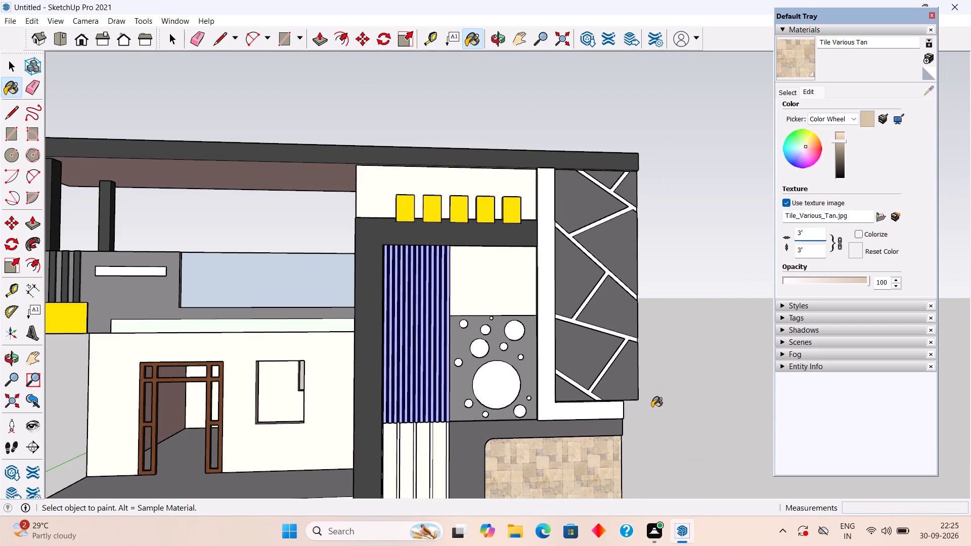
pyautogui.press('space')
pyautogui.moveTo(362, 359); pyautogui.dragTo(361, 320, button='middle')
pyautogui.scroll(-8, 361, 321)
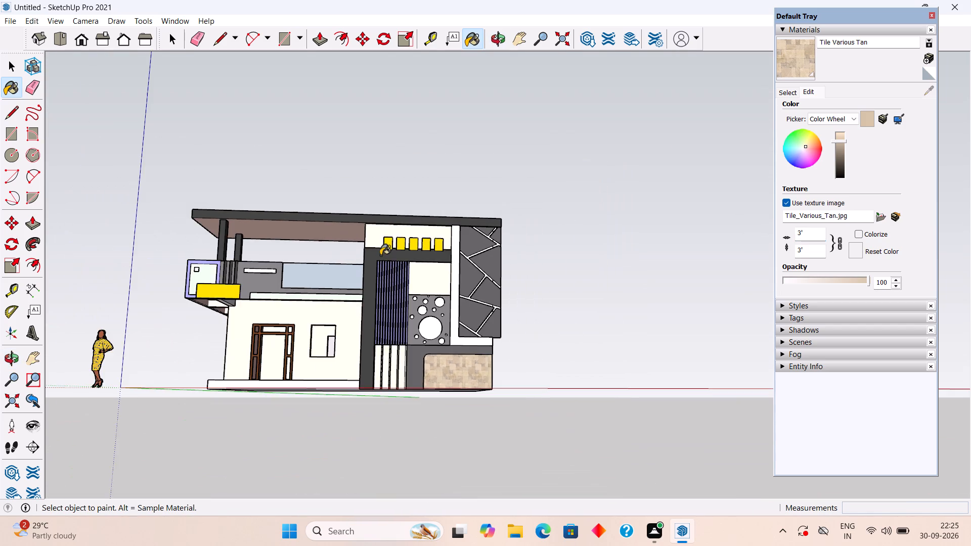
pyautogui.scroll(2, 313, 346)
pyautogui.moveTo(315, 348); pyautogui.dragTo(298, 420, button='middle')
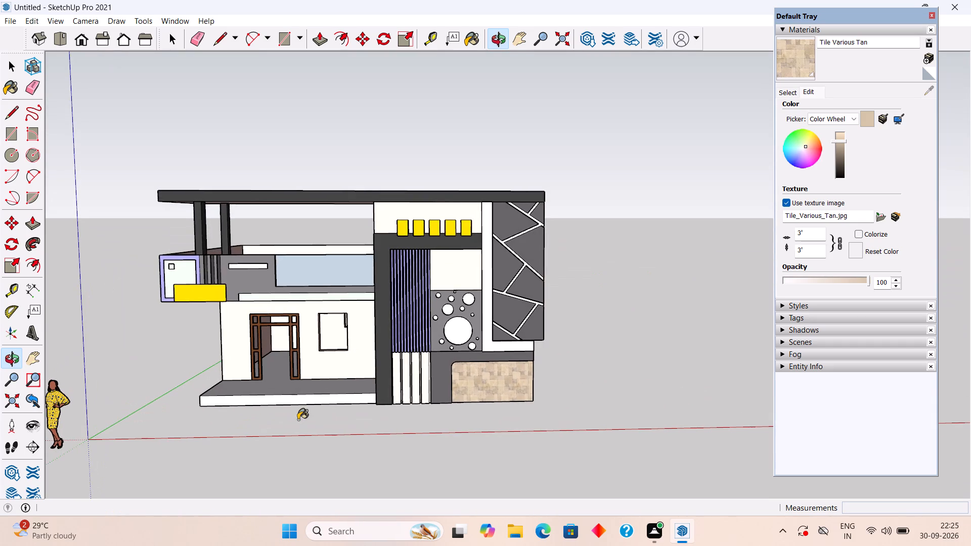
pyautogui.scroll(3, 565, 355)
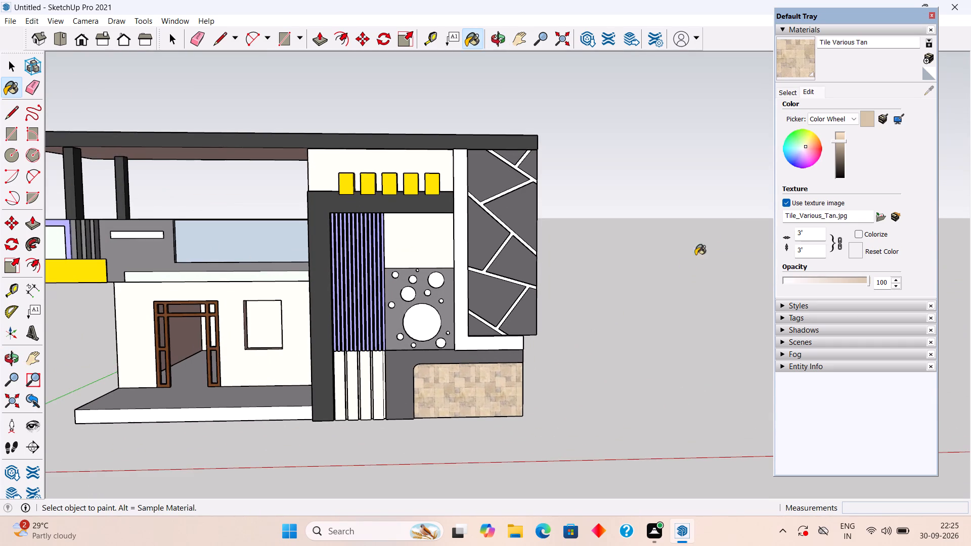
pyautogui.scroll(-2, 635, 260)
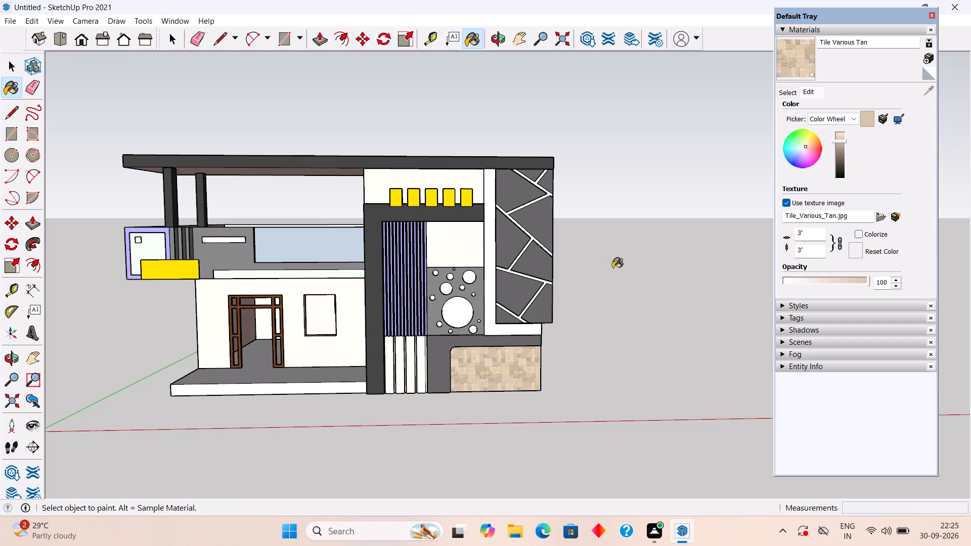
pyautogui.press('space')
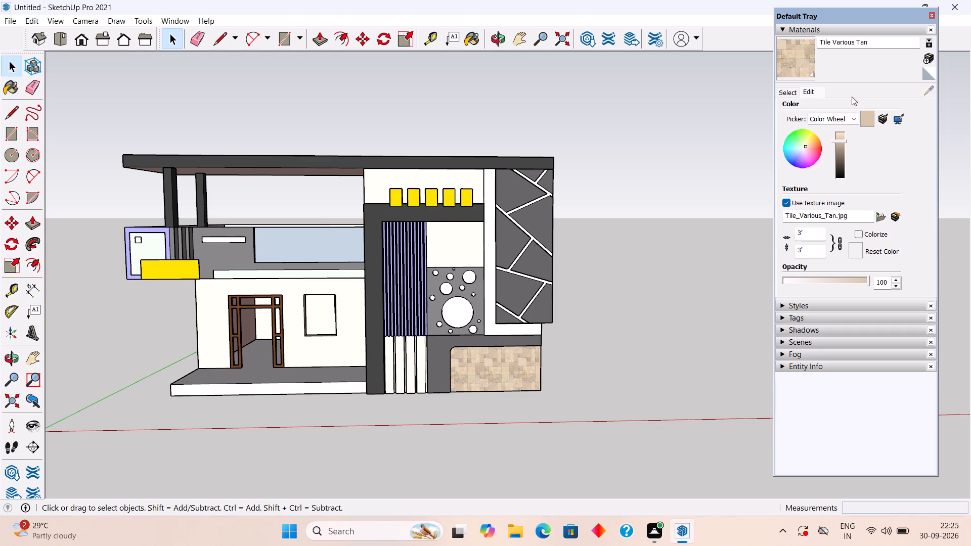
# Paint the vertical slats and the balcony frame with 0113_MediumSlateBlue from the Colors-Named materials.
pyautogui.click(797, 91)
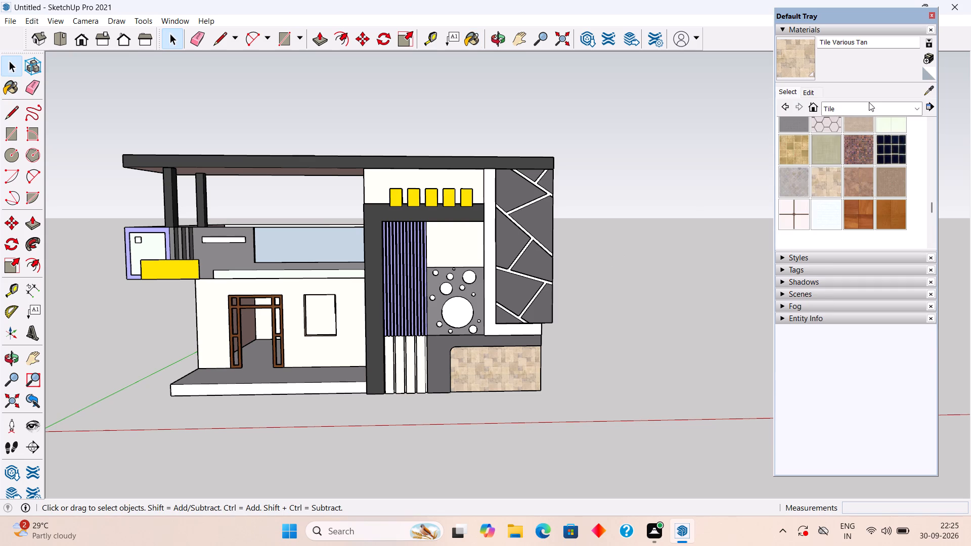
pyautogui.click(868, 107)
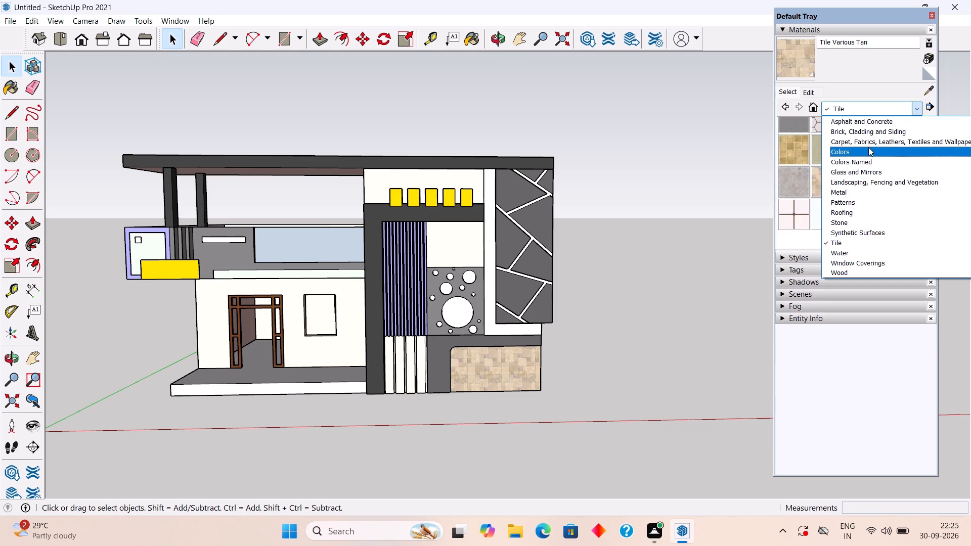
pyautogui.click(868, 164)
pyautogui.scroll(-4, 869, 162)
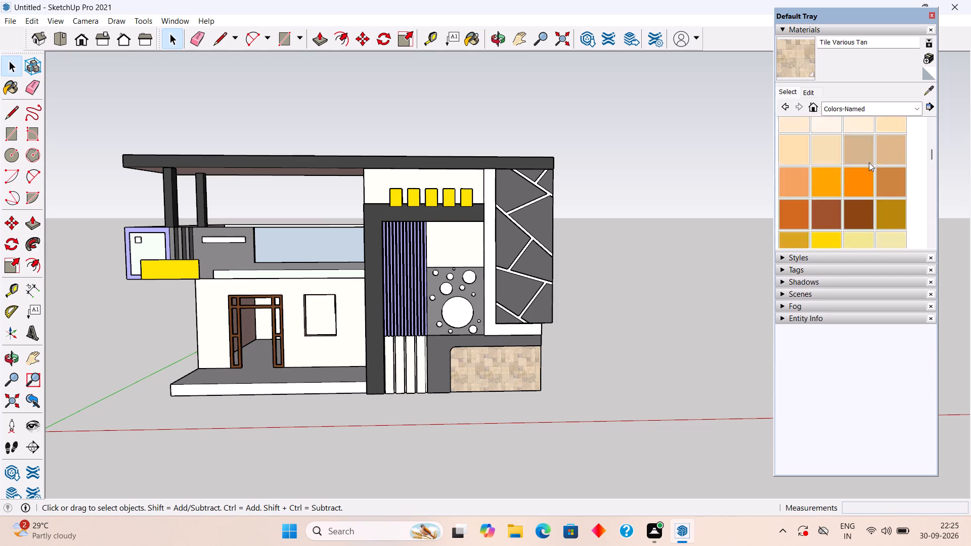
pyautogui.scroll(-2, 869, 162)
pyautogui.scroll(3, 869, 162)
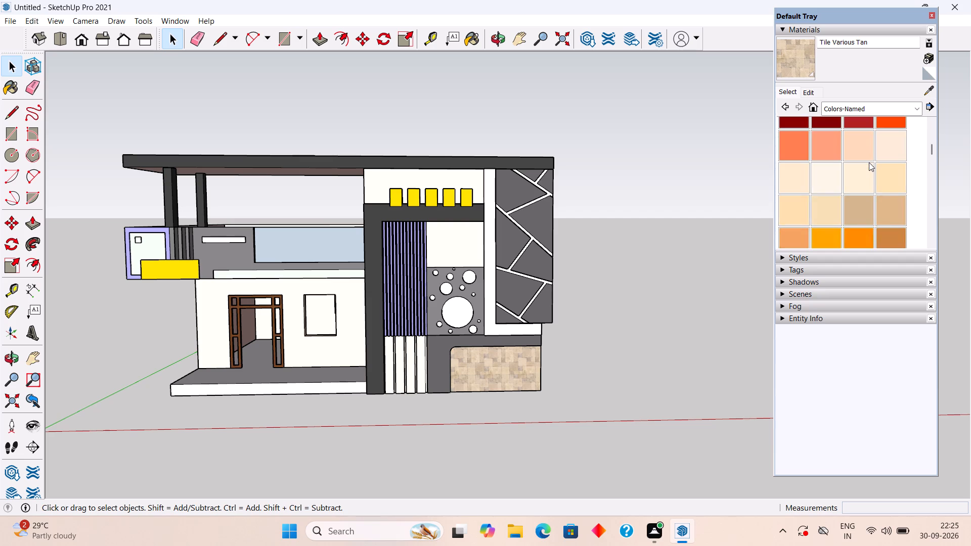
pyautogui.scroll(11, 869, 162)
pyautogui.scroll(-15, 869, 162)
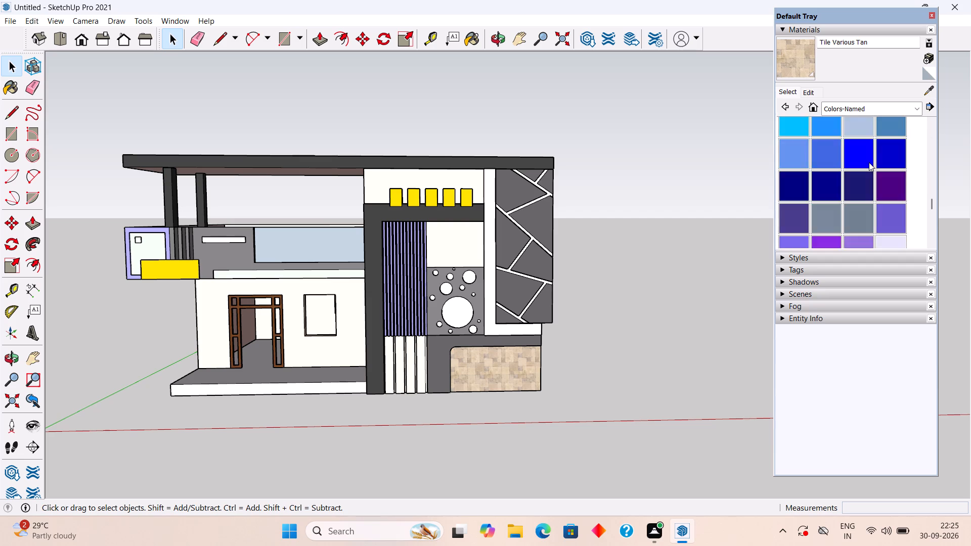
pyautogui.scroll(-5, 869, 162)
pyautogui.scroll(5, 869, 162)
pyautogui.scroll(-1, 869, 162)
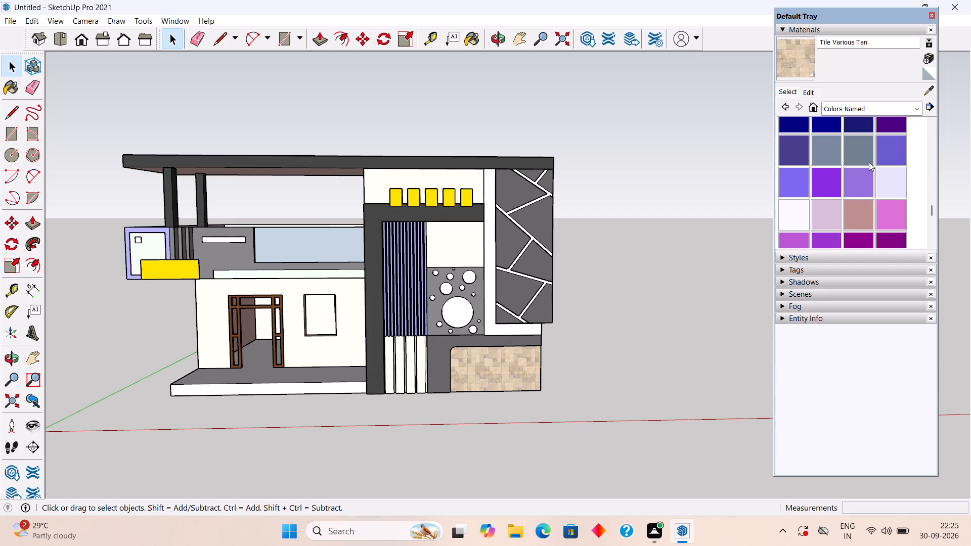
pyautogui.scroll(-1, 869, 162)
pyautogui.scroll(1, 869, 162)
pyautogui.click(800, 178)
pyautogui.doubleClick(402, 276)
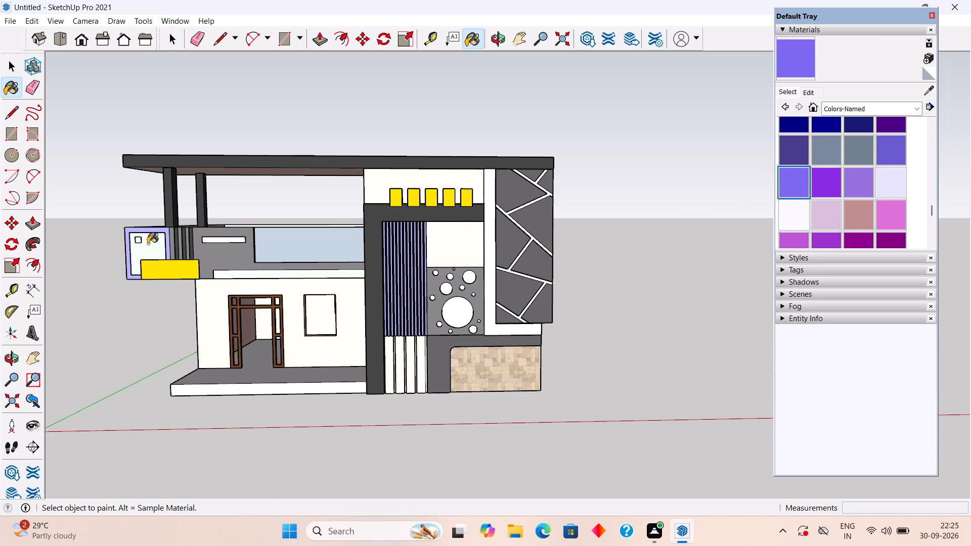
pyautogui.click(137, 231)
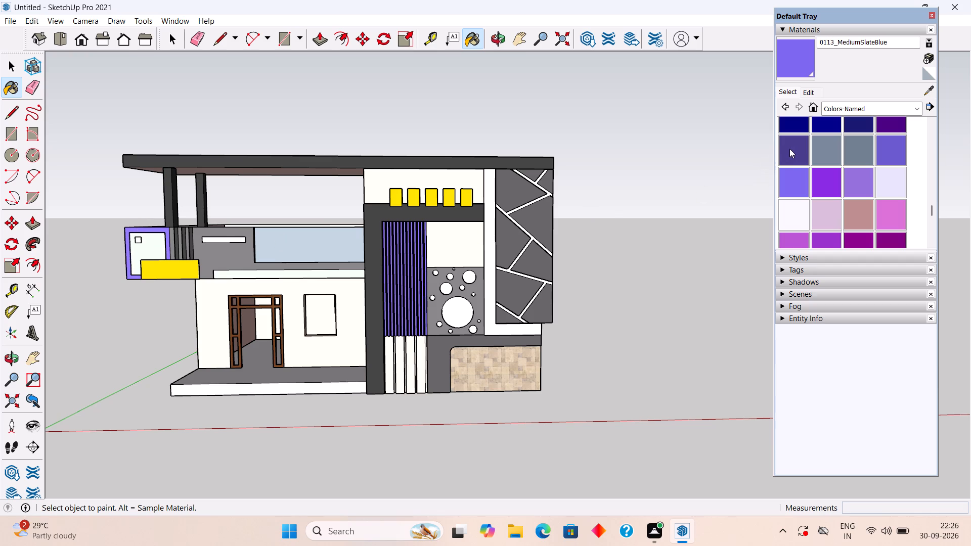
# Repaint the vertical slats and the balcony frame with 0101_CornflowerBlue.
pyautogui.scroll(1, 814, 125)
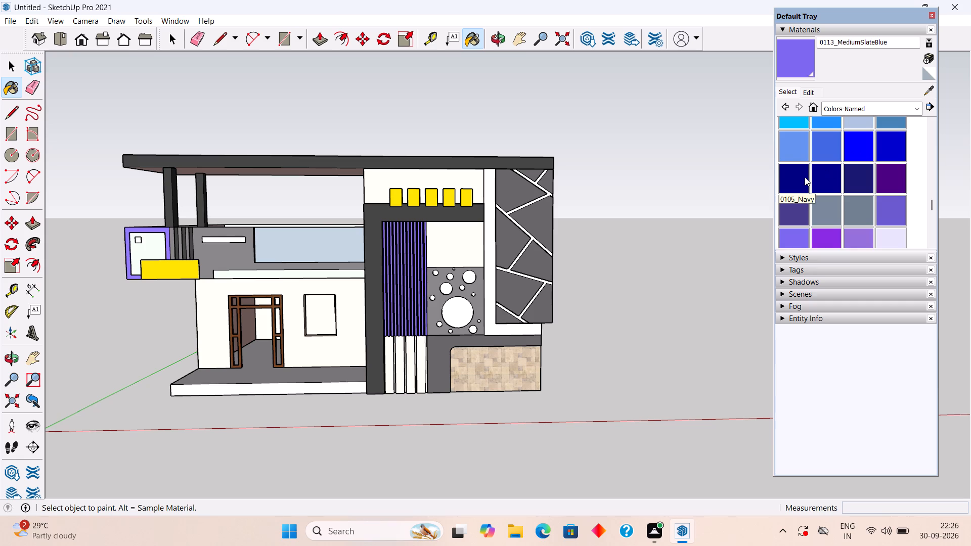
pyautogui.click(799, 144)
pyautogui.doubleClick(409, 267)
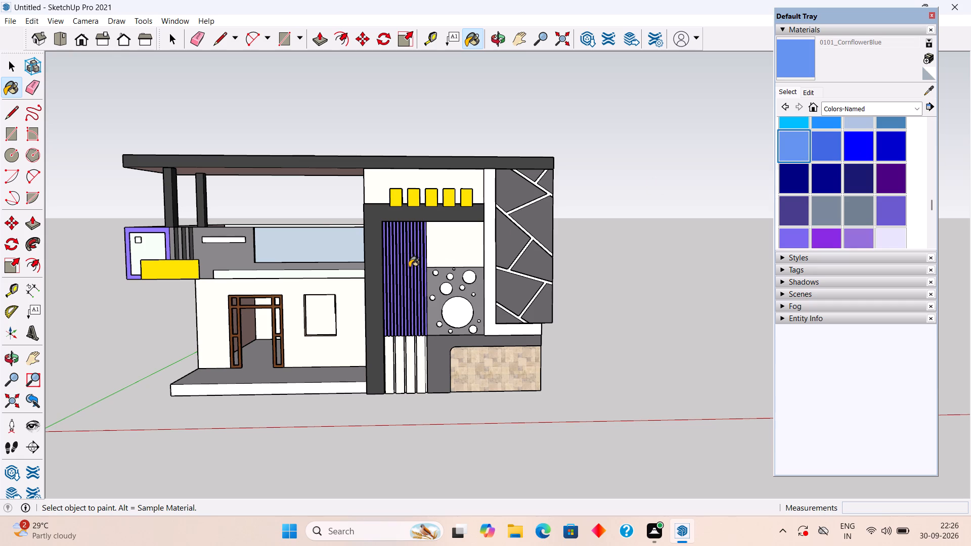
pyautogui.scroll(1, 162, 239)
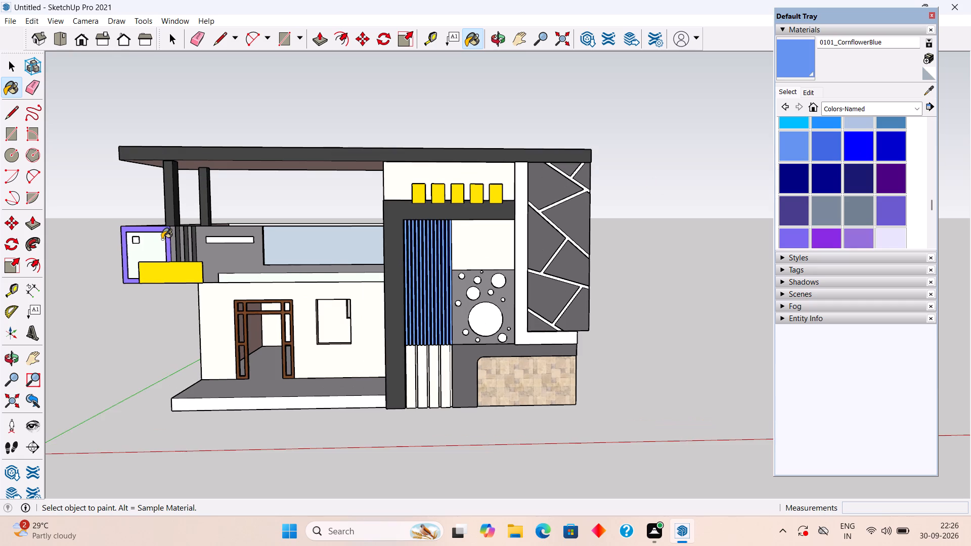
pyautogui.scroll(1, 161, 239)
pyautogui.click(168, 229)
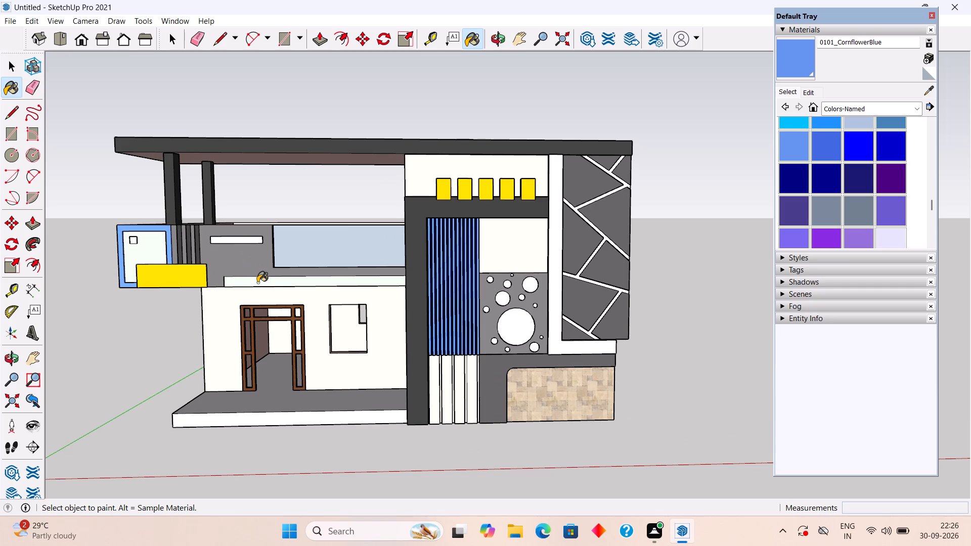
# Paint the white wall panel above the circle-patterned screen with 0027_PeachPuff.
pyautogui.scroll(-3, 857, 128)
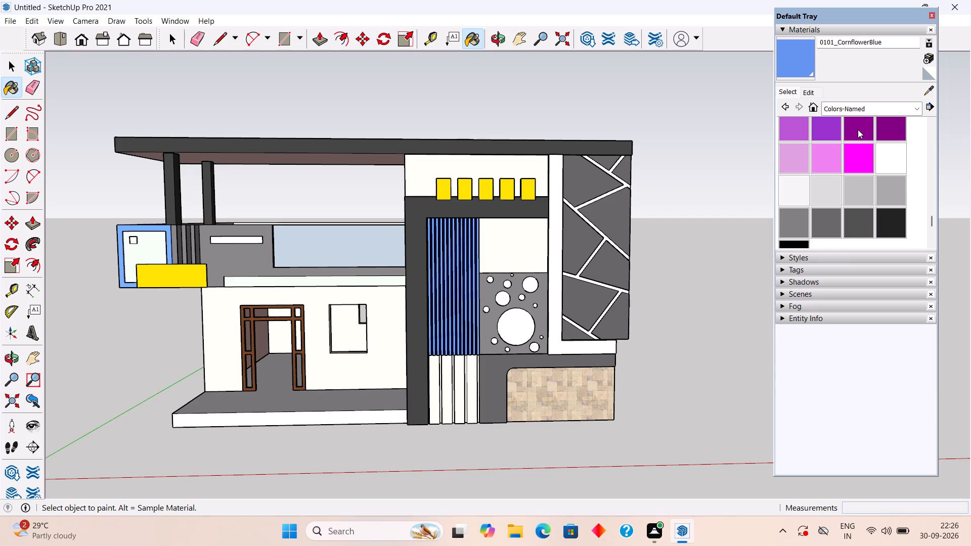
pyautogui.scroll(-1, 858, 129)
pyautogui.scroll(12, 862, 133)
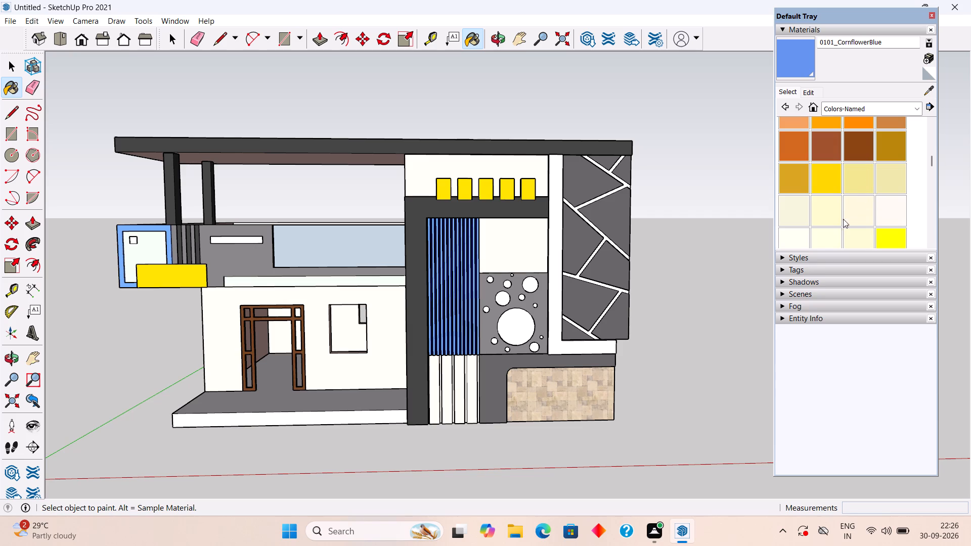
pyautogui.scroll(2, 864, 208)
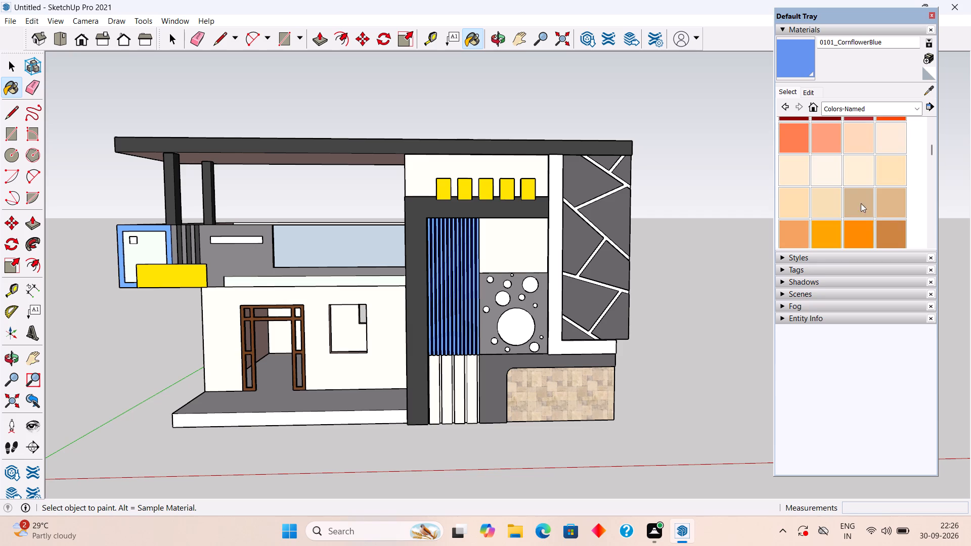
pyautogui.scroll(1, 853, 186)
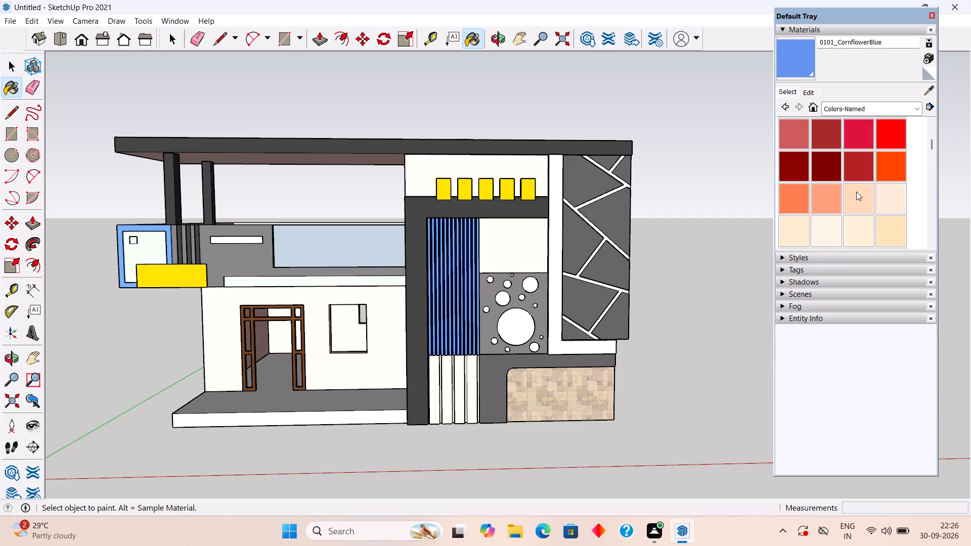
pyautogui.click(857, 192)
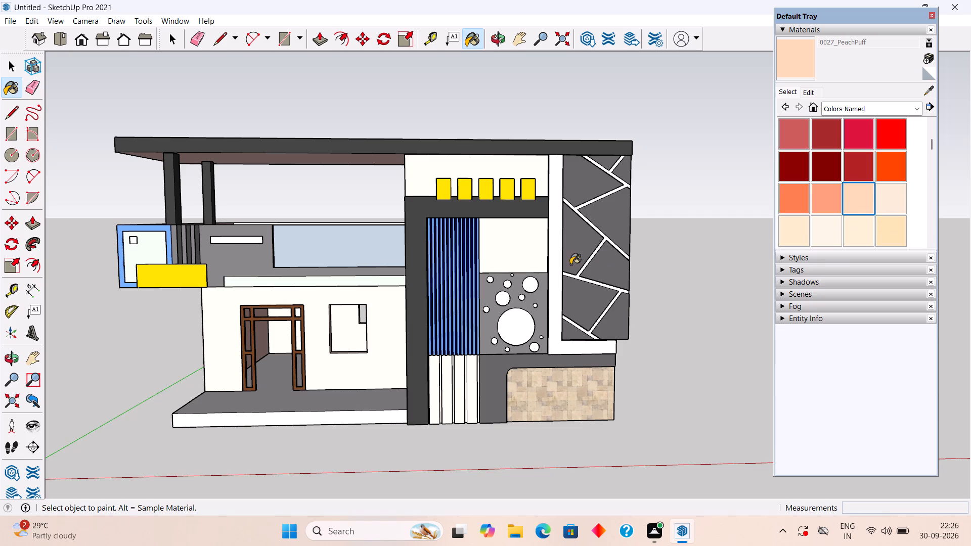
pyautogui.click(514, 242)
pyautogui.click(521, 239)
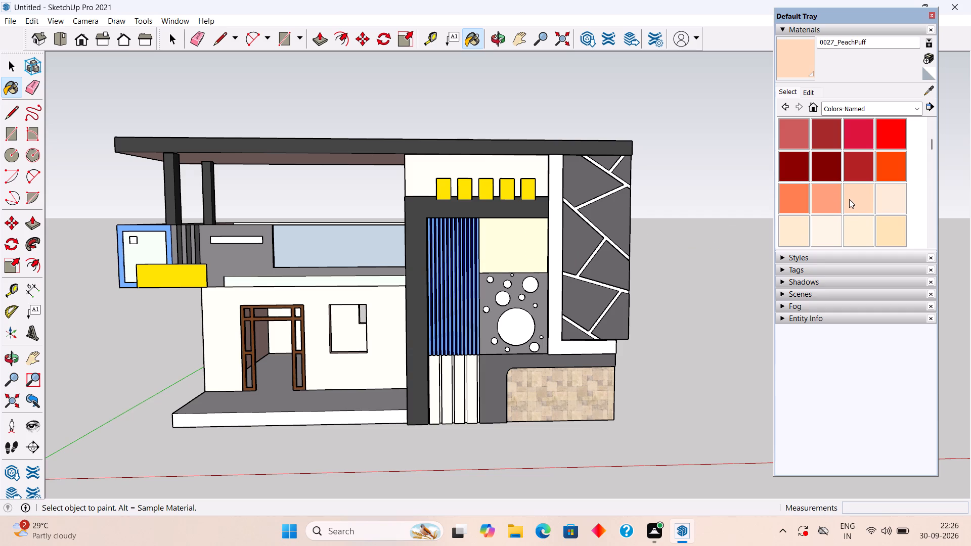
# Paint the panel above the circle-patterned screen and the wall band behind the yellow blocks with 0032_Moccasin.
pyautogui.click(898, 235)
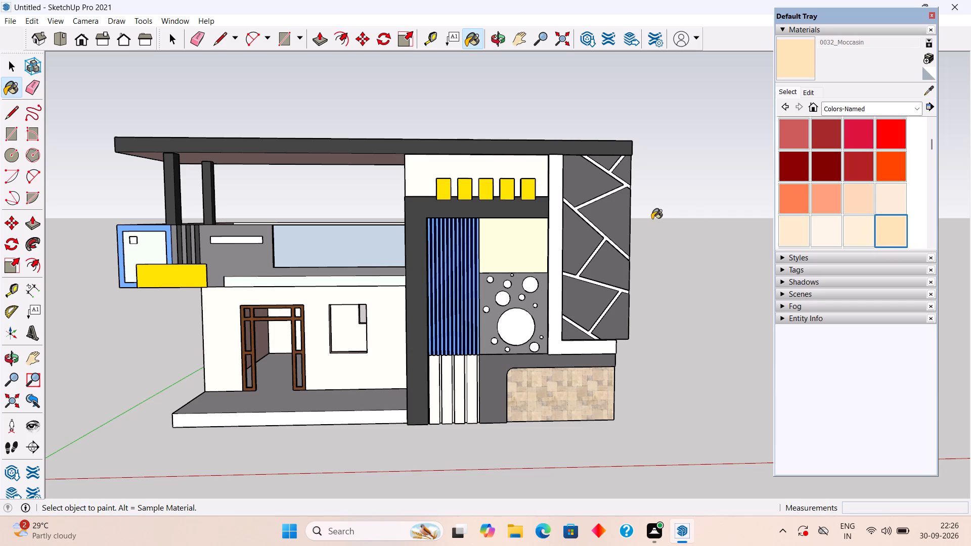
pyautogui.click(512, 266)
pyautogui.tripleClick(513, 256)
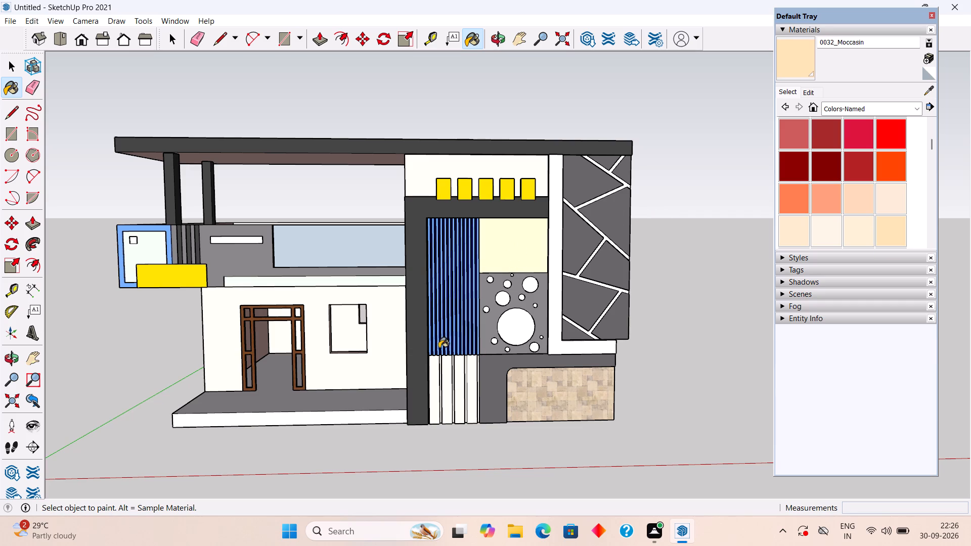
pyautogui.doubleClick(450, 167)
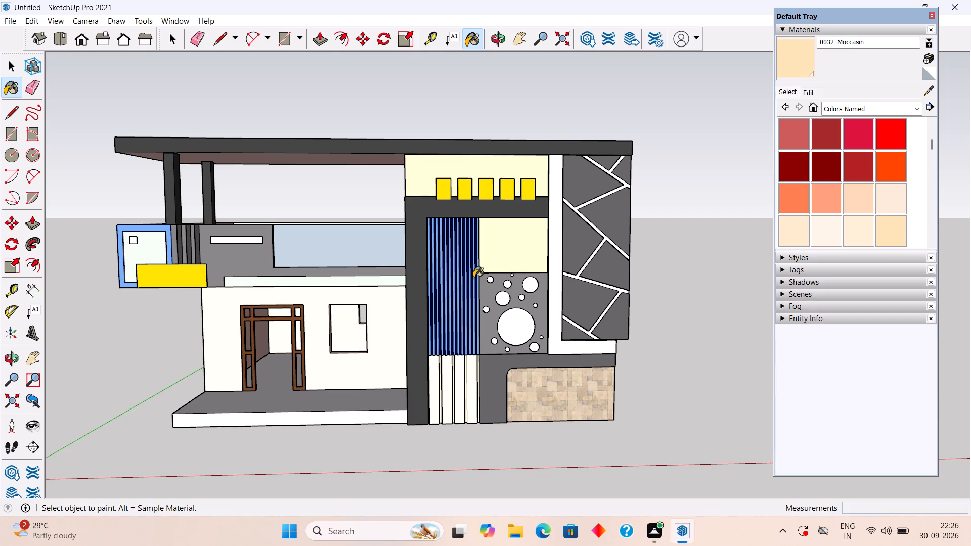
# Paint the wall band behind the yellow blocks, the panel above the circle-patterned screen and the strips below the slats with 0026_LightSalmon.
pyautogui.click(833, 208)
pyautogui.click(540, 171)
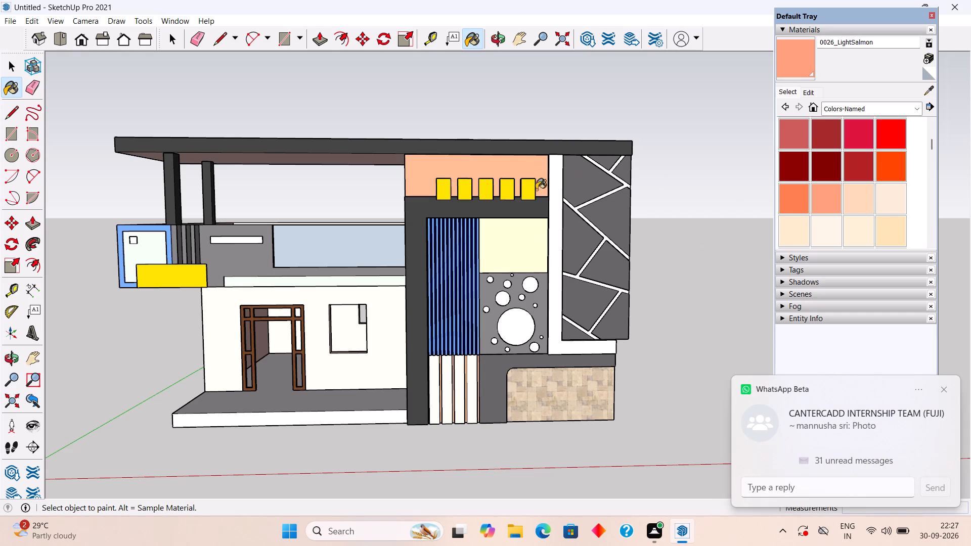
pyautogui.click(531, 245)
pyautogui.click(461, 377)
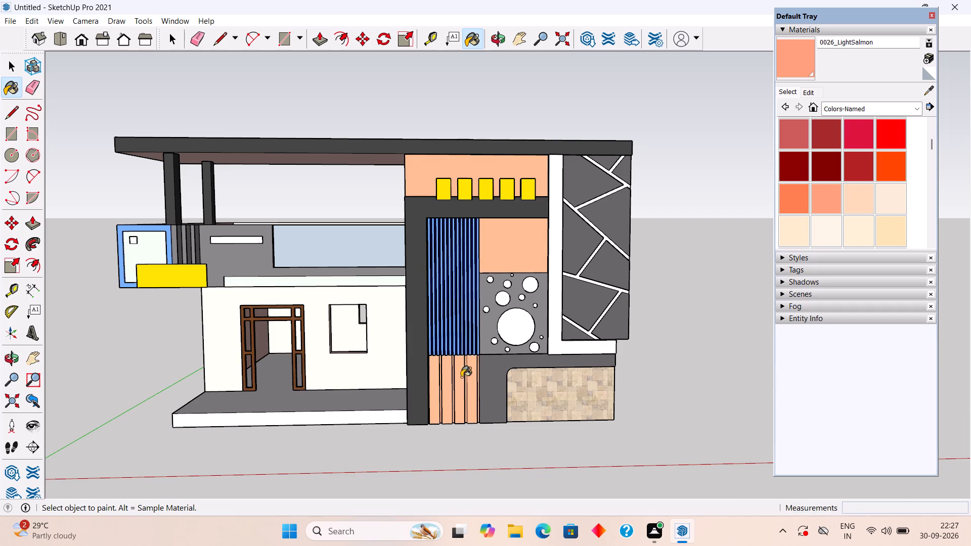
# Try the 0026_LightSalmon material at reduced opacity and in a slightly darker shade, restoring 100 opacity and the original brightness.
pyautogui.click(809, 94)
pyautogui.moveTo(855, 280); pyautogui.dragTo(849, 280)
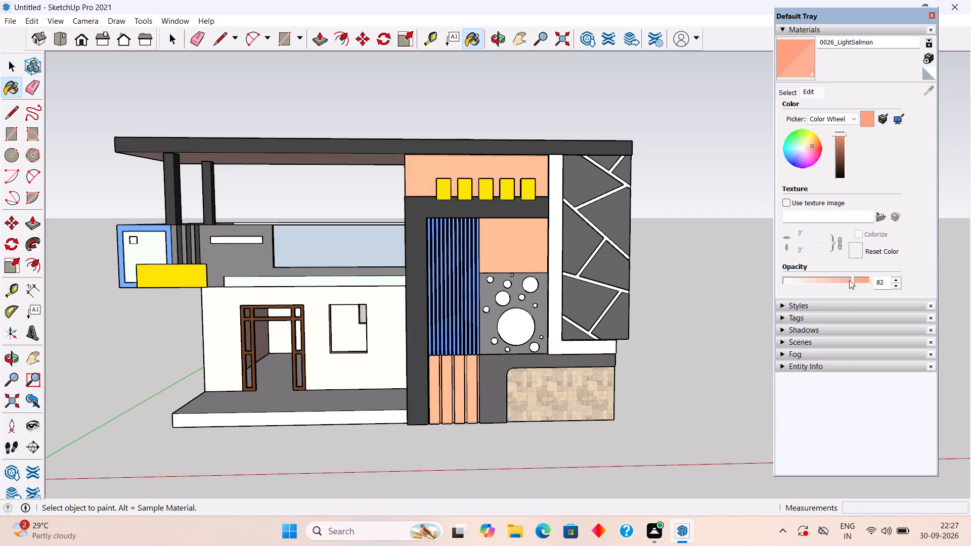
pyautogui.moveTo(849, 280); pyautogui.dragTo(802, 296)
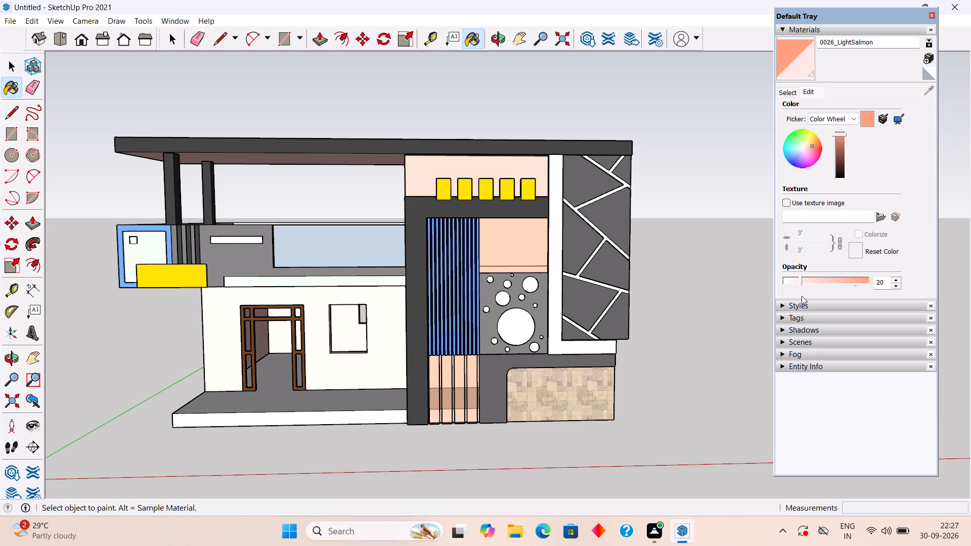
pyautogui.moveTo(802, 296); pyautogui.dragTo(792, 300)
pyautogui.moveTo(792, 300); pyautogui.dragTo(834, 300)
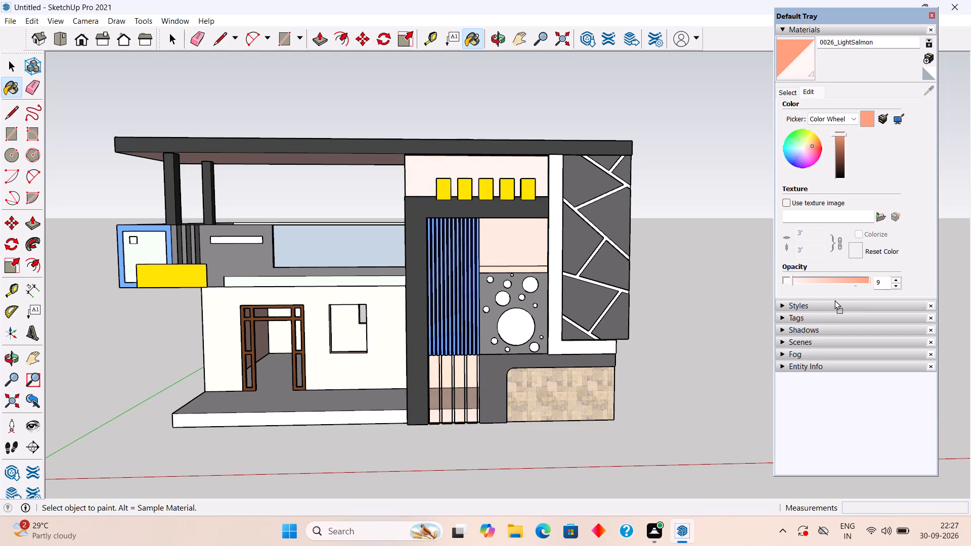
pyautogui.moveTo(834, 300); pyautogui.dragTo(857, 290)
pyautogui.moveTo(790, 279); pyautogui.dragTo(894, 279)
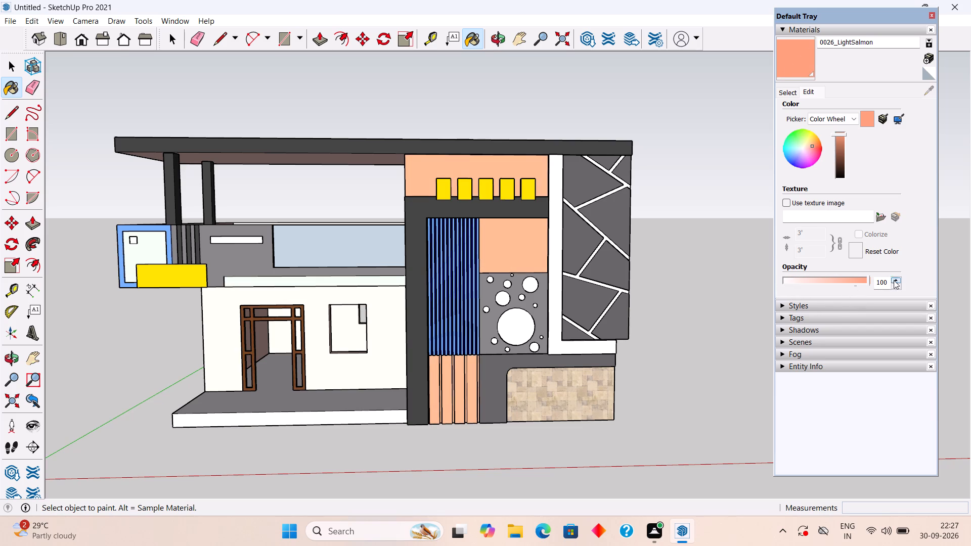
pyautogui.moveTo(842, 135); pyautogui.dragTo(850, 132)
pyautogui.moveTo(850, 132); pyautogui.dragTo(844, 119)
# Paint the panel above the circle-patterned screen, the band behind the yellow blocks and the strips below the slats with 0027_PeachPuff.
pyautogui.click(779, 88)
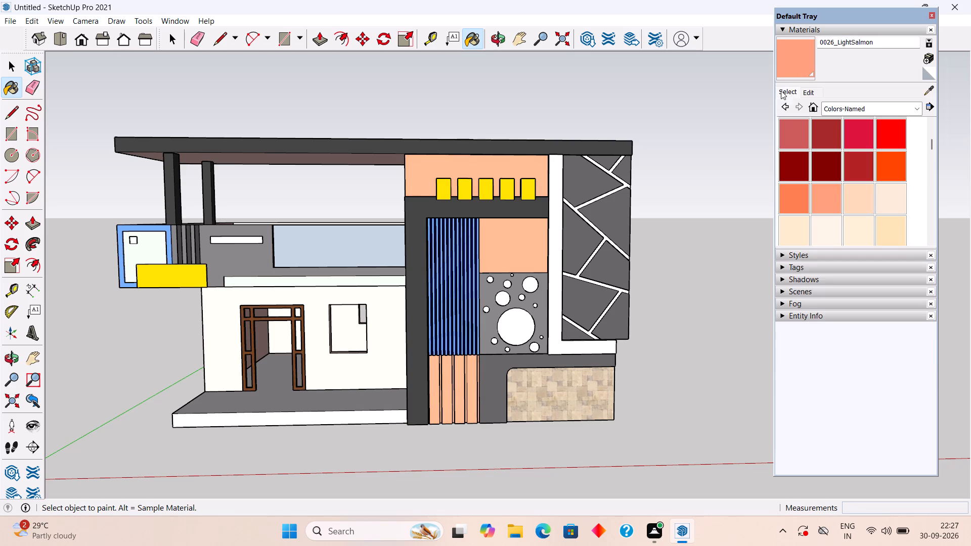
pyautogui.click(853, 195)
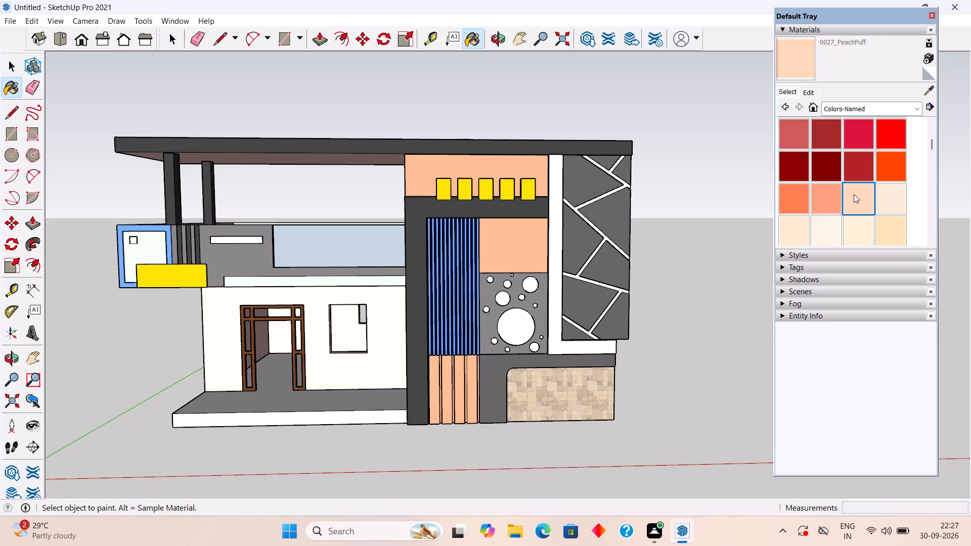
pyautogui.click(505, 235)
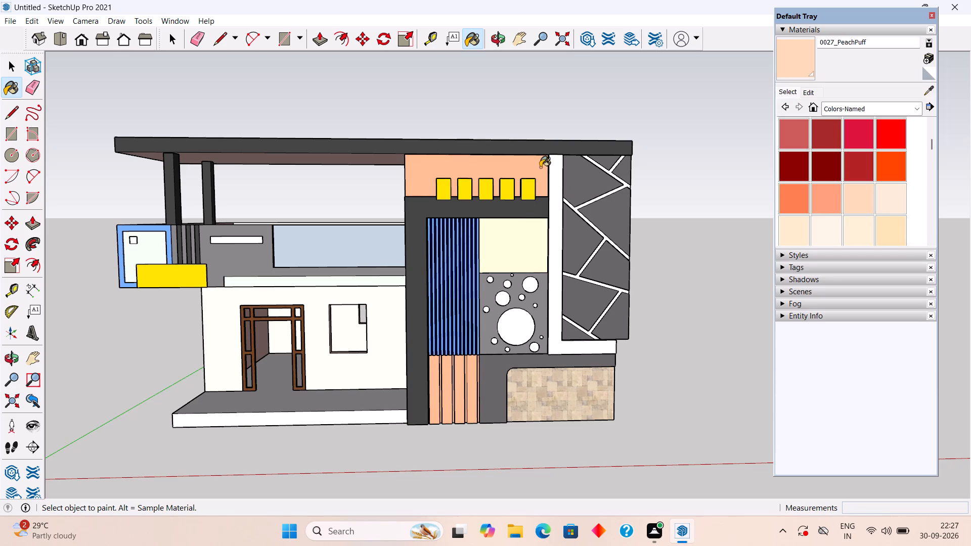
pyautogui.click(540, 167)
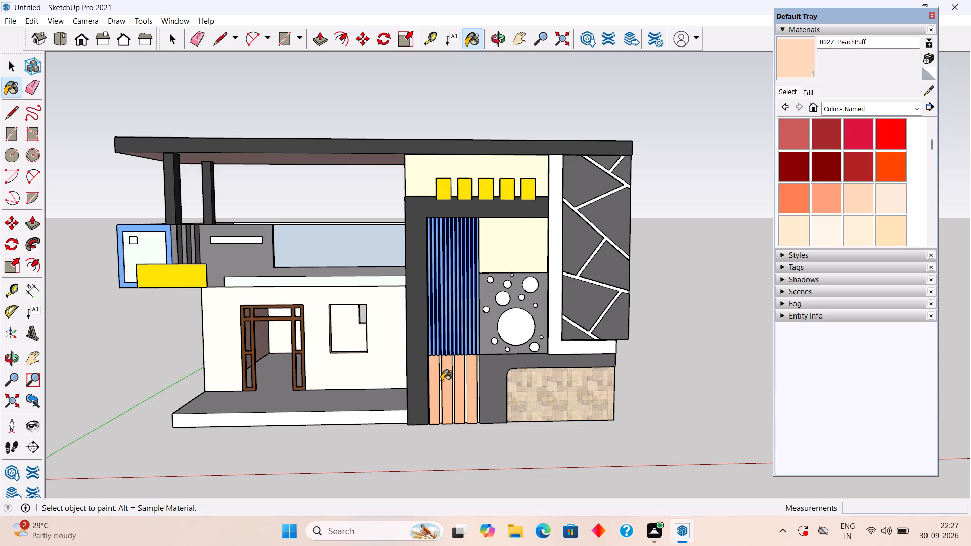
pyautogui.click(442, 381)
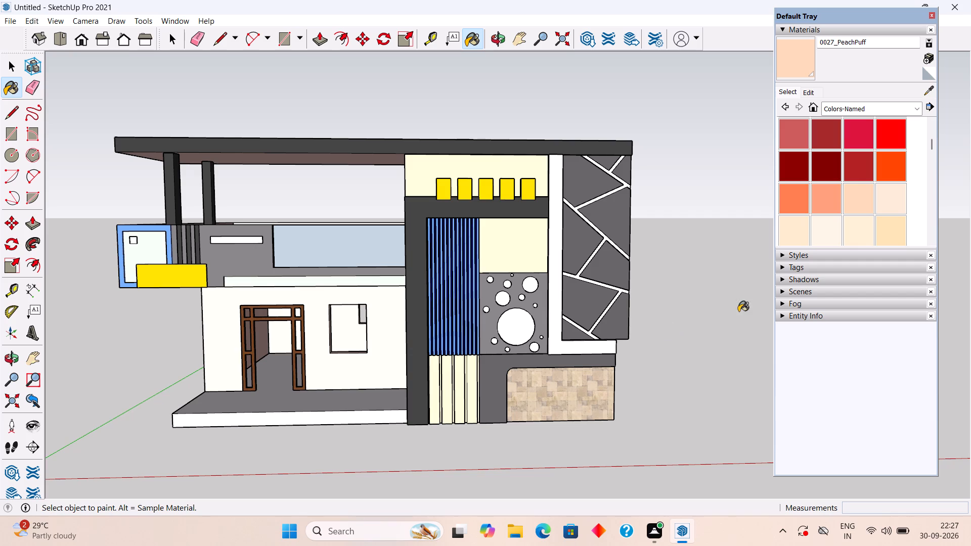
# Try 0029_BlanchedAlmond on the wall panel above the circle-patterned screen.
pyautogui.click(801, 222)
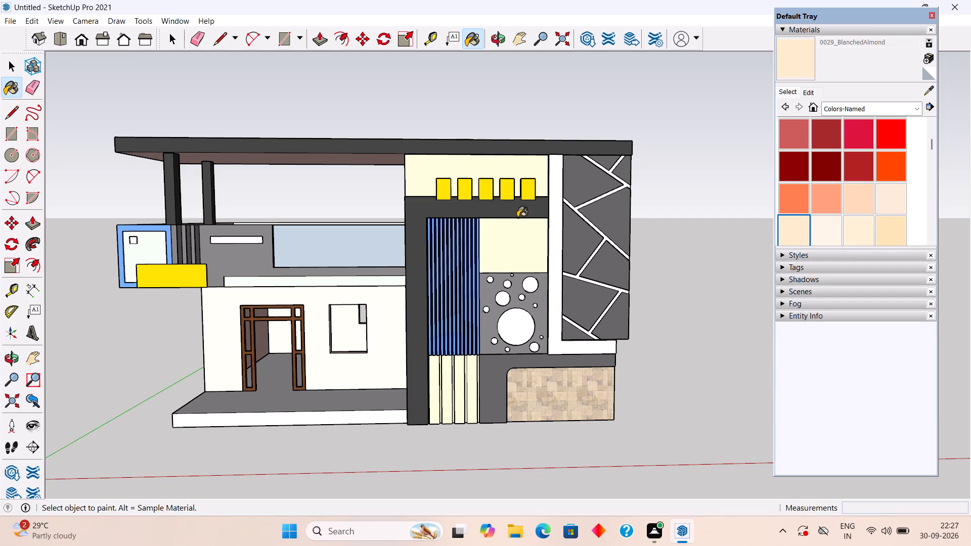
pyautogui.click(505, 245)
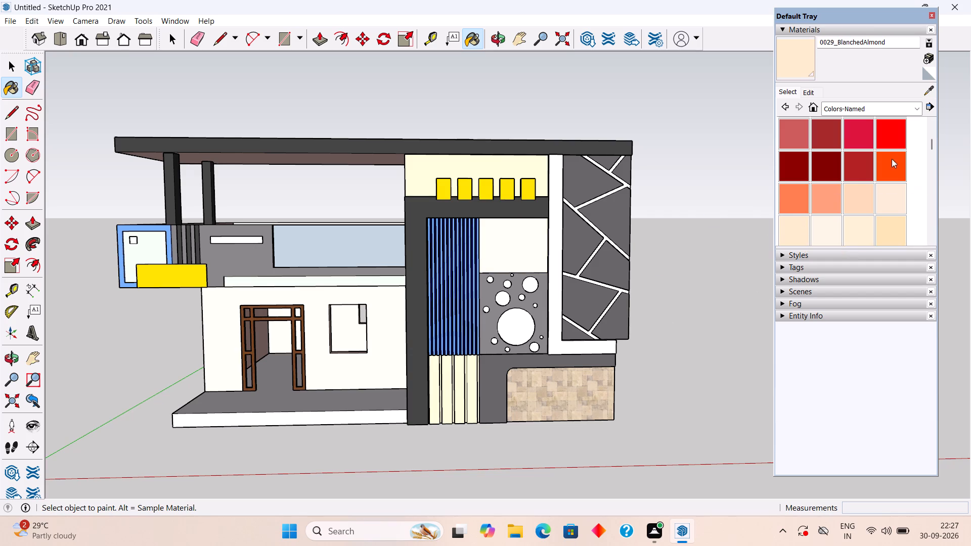
# Paint the panel above the circle-patterned screen, the band behind the yellow blocks and the strips below the slats with 0012_Bisque.
pyautogui.scroll(3, 893, 160)
pyautogui.click(891, 189)
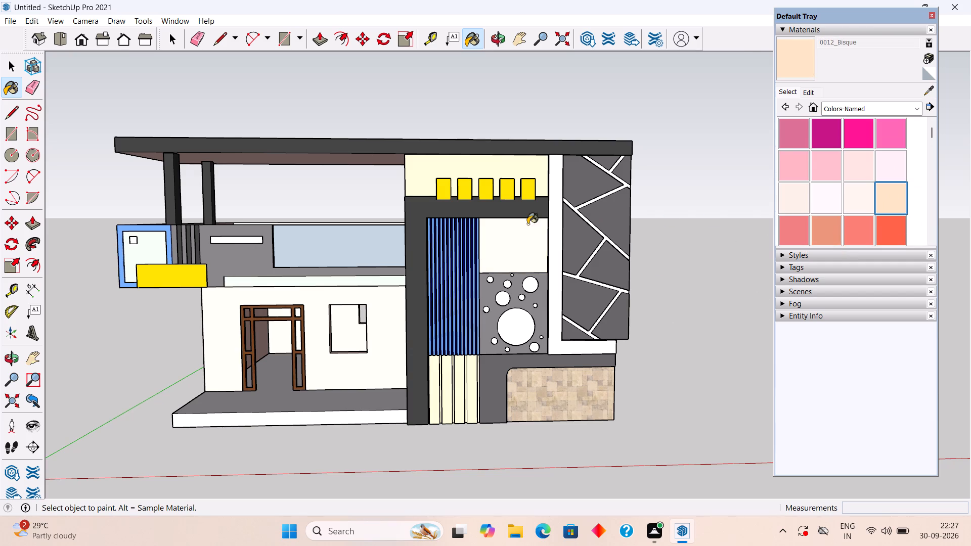
pyautogui.click(490, 230)
pyautogui.click(522, 160)
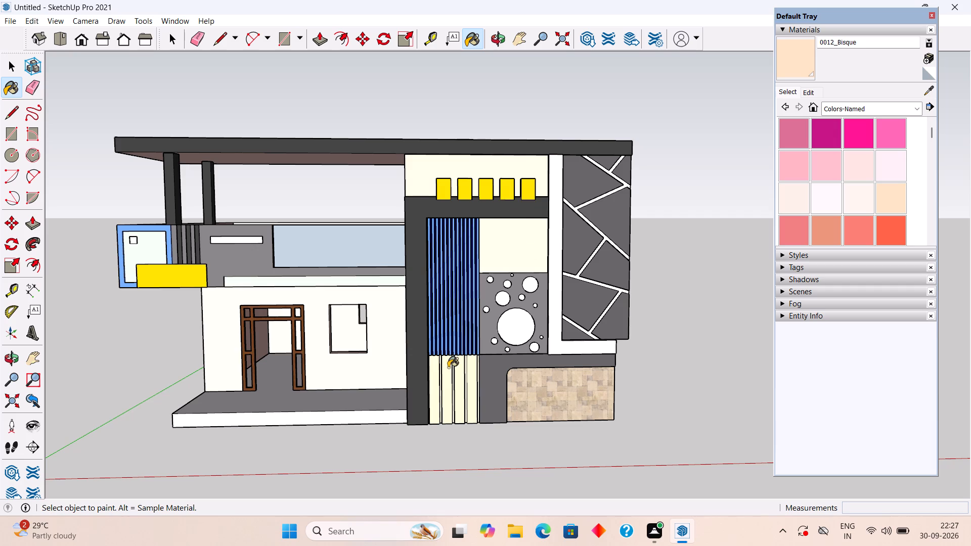
pyautogui.click(448, 368)
# Paint the ground-floor front wall, the adjoining side wall and the upper-floor side bands above it with 0012_Bisque.
pyautogui.moveTo(315, 386); pyautogui.dragTo(568, 378, button='middle')
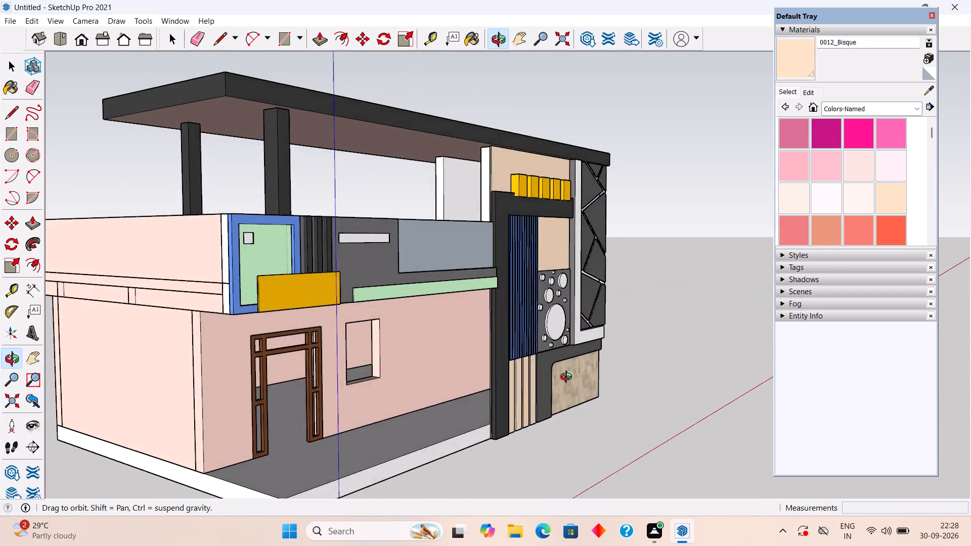
pyautogui.moveTo(568, 378); pyautogui.dragTo(570, 348, button='middle')
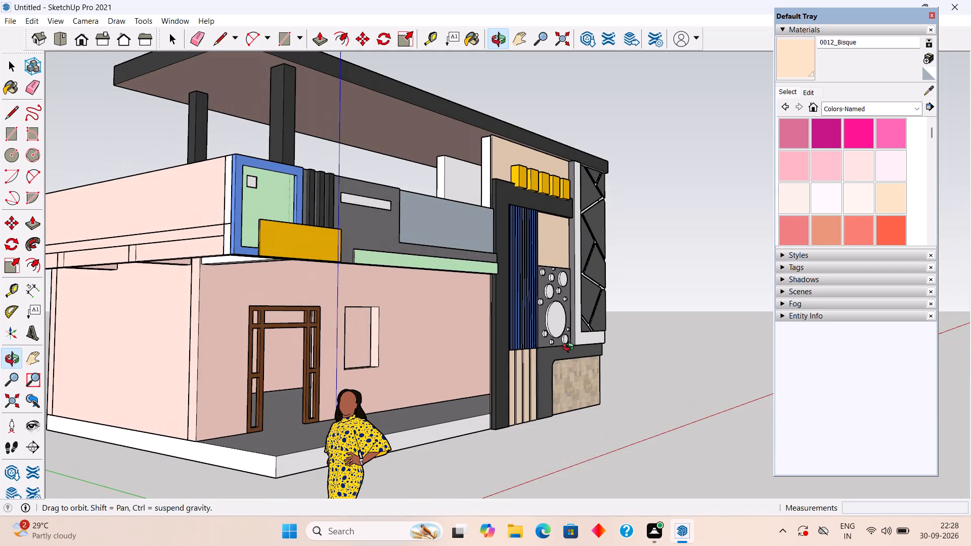
pyautogui.moveTo(570, 348); pyautogui.dragTo(571, 352, button='middle')
pyautogui.click(481, 344)
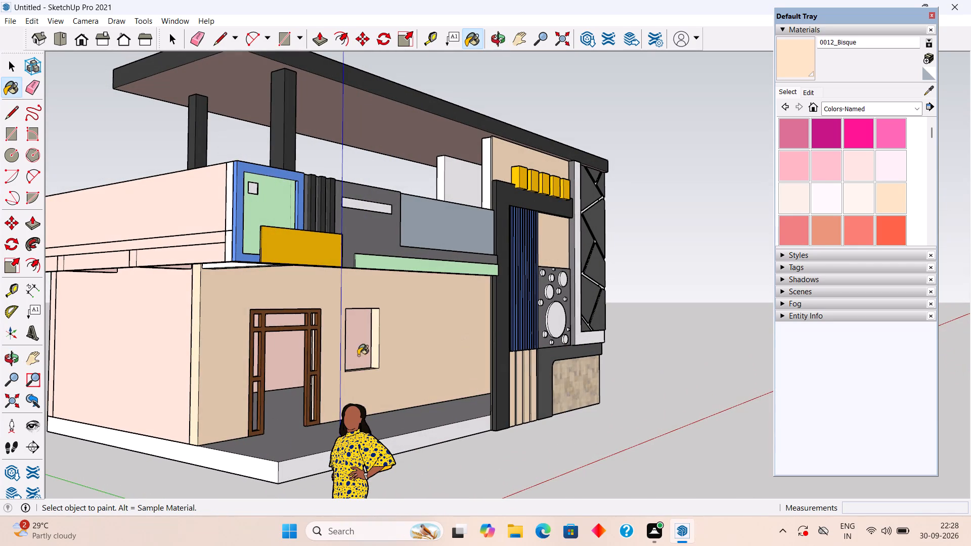
pyautogui.click(170, 358)
pyautogui.click(160, 253)
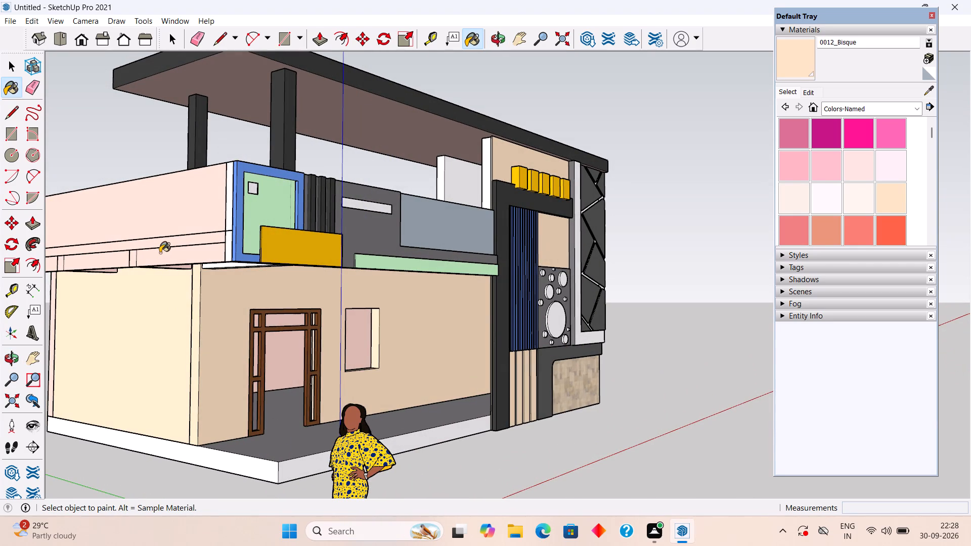
pyautogui.click(160, 239)
pyautogui.click(167, 223)
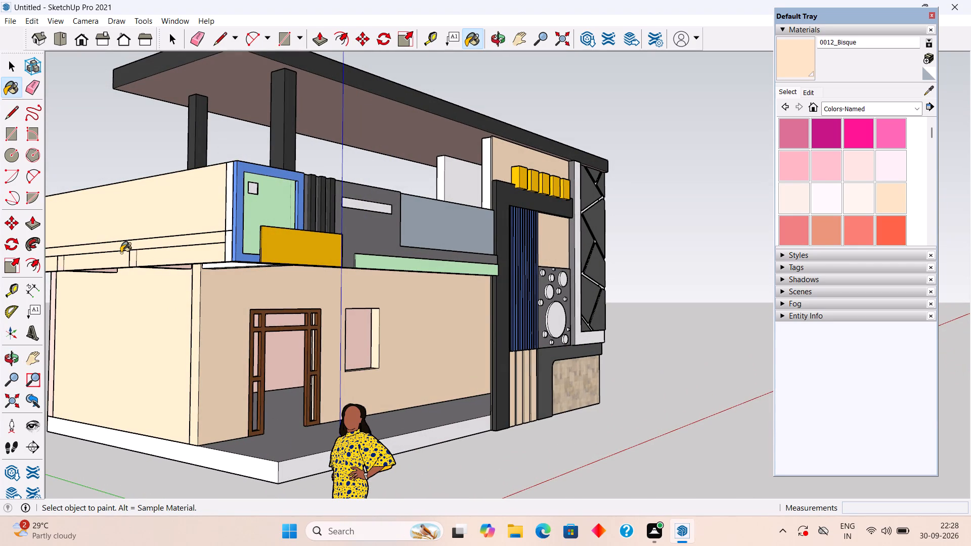
pyautogui.click(129, 255)
pyautogui.click(62, 265)
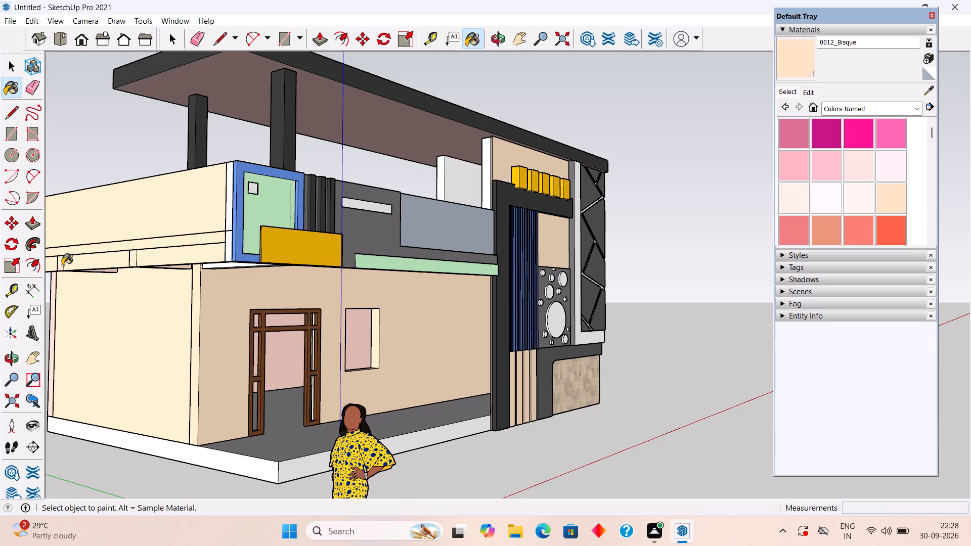
# Paint the house's rear wall around the window and the parapet above it with 0012_Bisque.
pyautogui.scroll(-5, 63, 265)
pyautogui.moveTo(73, 267); pyautogui.dragTo(226, 278, button='middle')
pyautogui.scroll(-8, 226, 278)
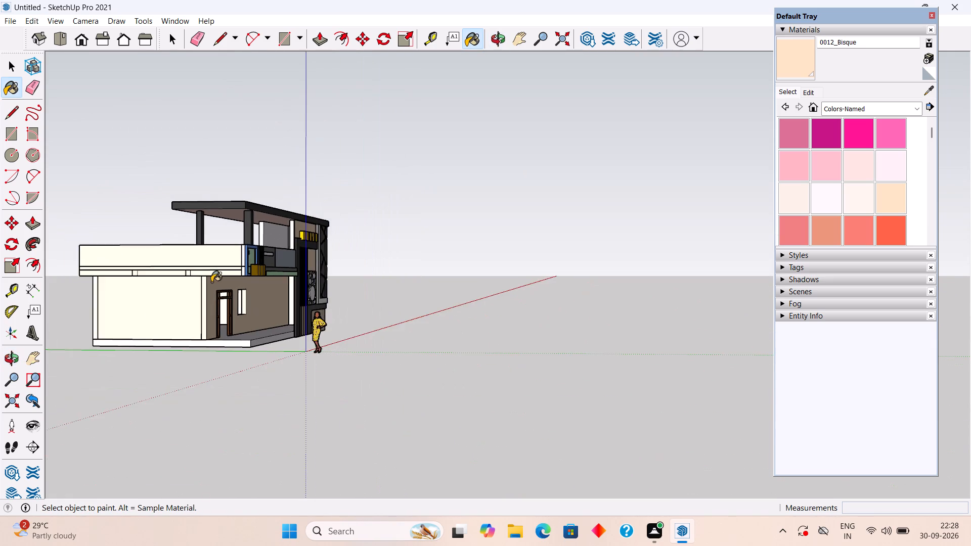
pyautogui.scroll(-4, 211, 282)
pyautogui.moveTo(211, 282); pyautogui.dragTo(597, 268, button='middle')
pyautogui.click(285, 296)
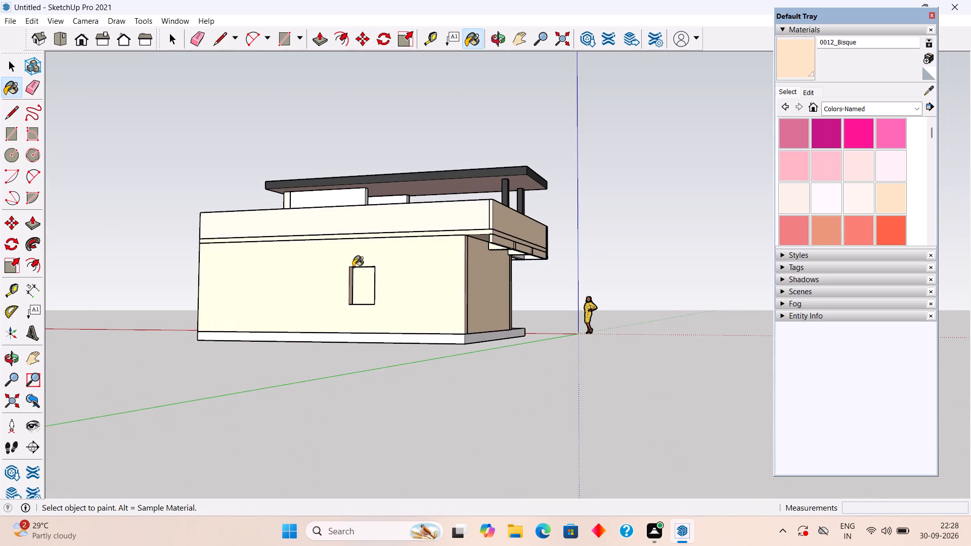
pyautogui.click(370, 219)
# Paint the remaining side wall, its parapet and the upper and lower side faces of the front tower with 0012_Bisque.
pyautogui.moveTo(369, 235); pyautogui.dragTo(644, 289, button='middle')
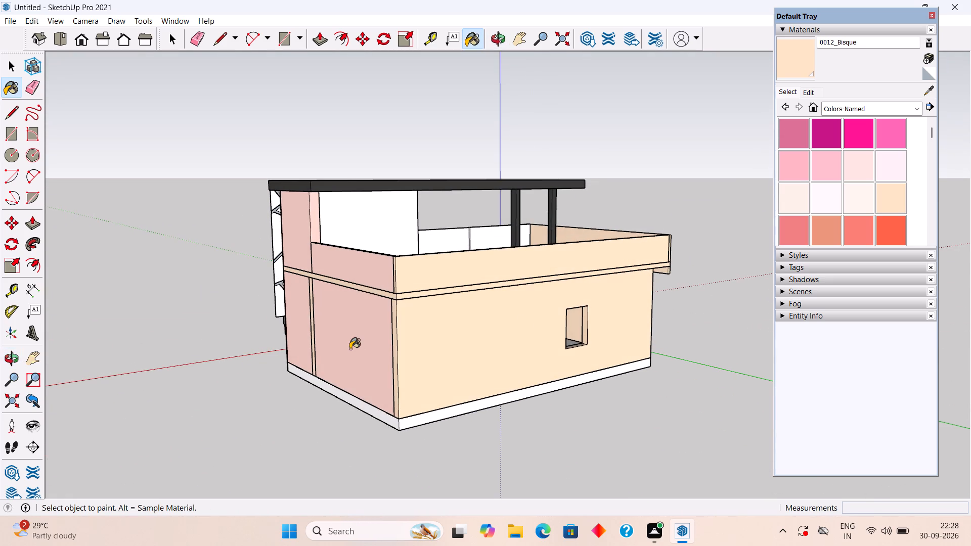
pyautogui.click(350, 349)
pyautogui.click(364, 280)
pyautogui.click(287, 249)
pyautogui.click(288, 308)
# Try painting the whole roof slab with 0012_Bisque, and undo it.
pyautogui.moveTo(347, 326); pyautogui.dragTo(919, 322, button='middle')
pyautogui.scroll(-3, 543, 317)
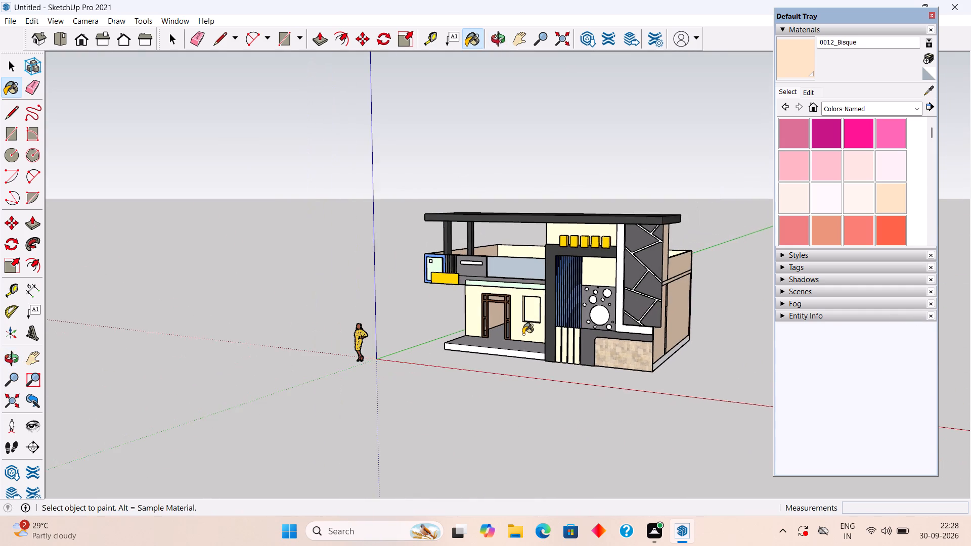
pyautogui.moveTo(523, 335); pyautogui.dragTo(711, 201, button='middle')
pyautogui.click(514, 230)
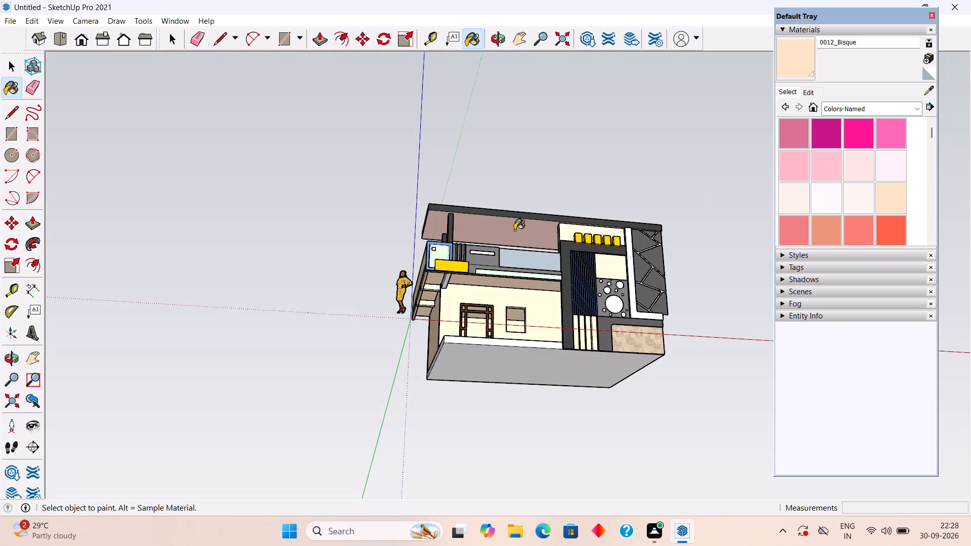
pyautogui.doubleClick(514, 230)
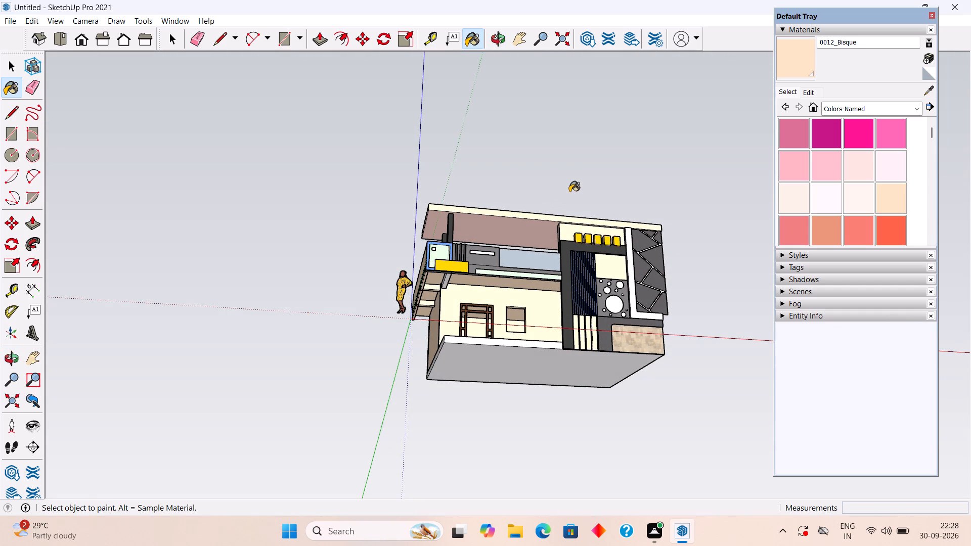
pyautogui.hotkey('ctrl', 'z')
# Paint only the underside face inside the roof slab group with 0012_Bisque and close the group.
pyautogui.scroll(6, 558, 235)
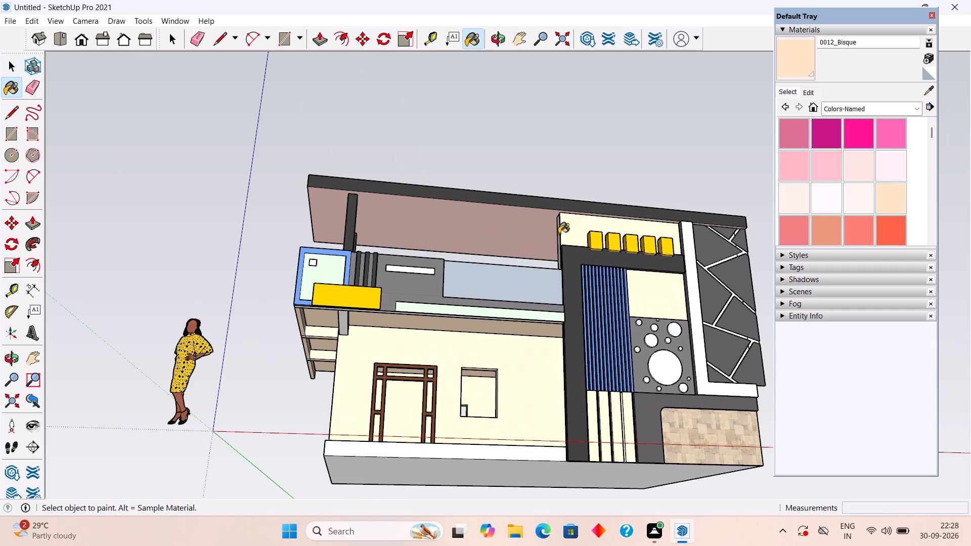
pyautogui.press('space')
pyautogui.doubleClick(483, 231)
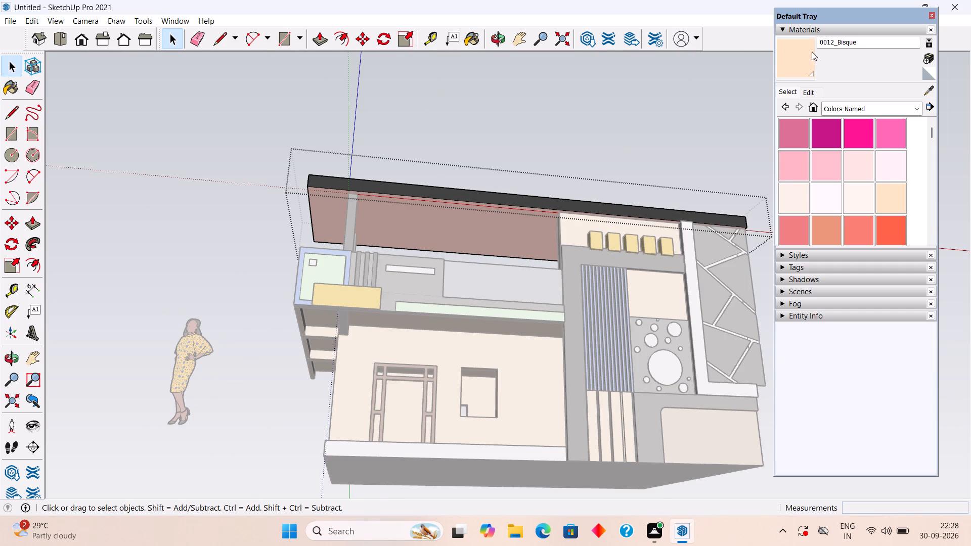
pyautogui.click(812, 63)
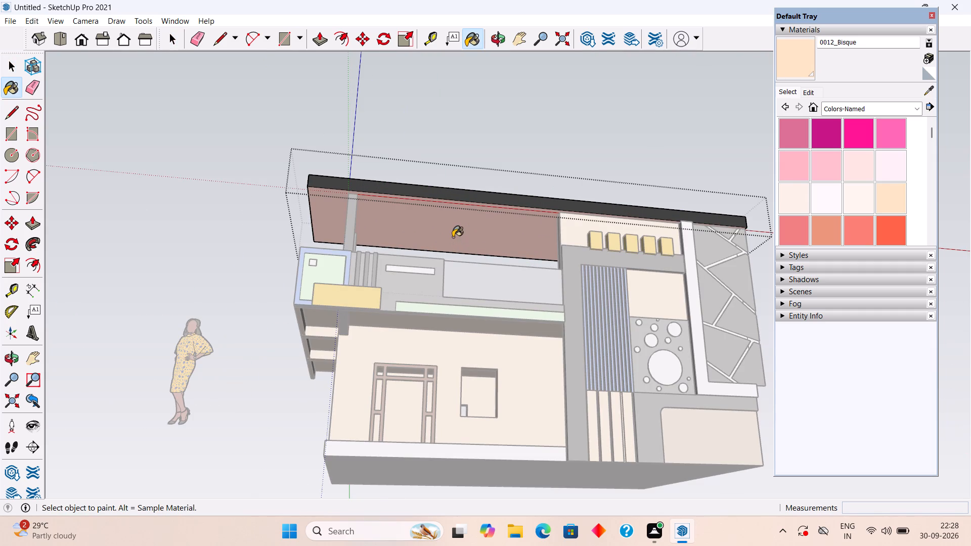
pyautogui.click(453, 236)
pyautogui.press('space')
pyautogui.click(482, 136)
# Paint the long horizontal band above the door and window and the panel inside the blue balcony frame with 0072_DarkSeaGreen.
pyautogui.moveTo(482, 136); pyautogui.dragTo(491, 174, button='middle')
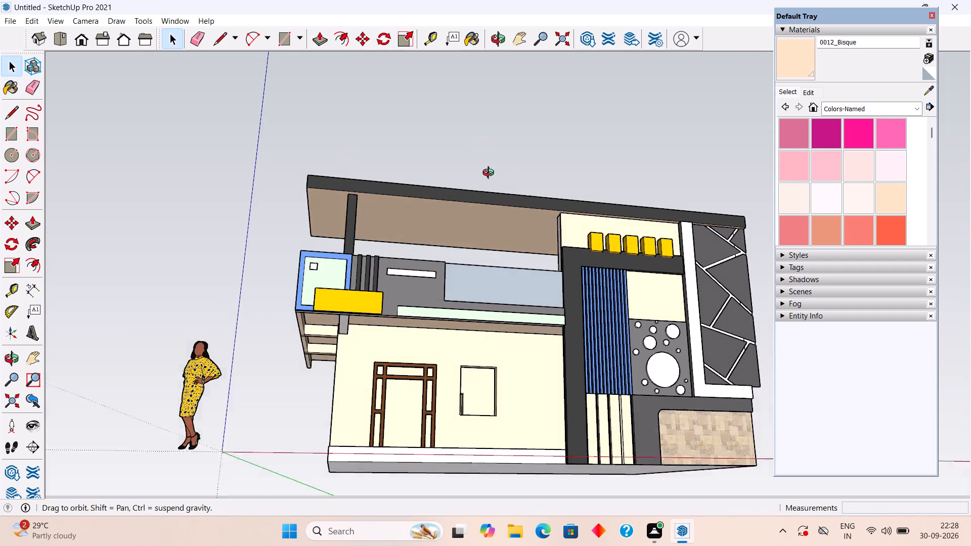
pyautogui.moveTo(491, 174); pyautogui.dragTo(474, 0, button='middle')
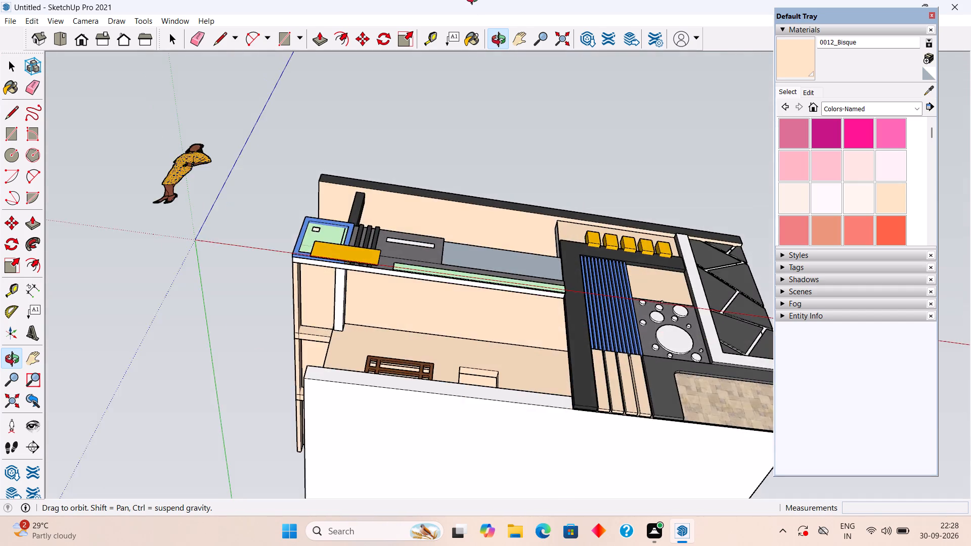
pyautogui.moveTo(474, 0); pyautogui.dragTo(434, 245, button='middle')
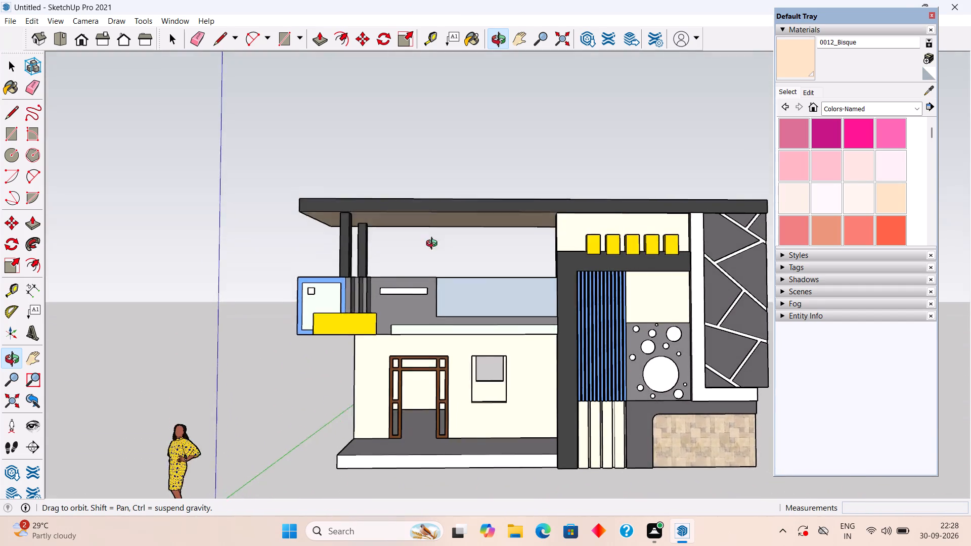
pyautogui.moveTo(434, 245); pyautogui.dragTo(444, 285, button='middle')
pyautogui.scroll(4, 351, 371)
pyautogui.scroll(-9, 351, 371)
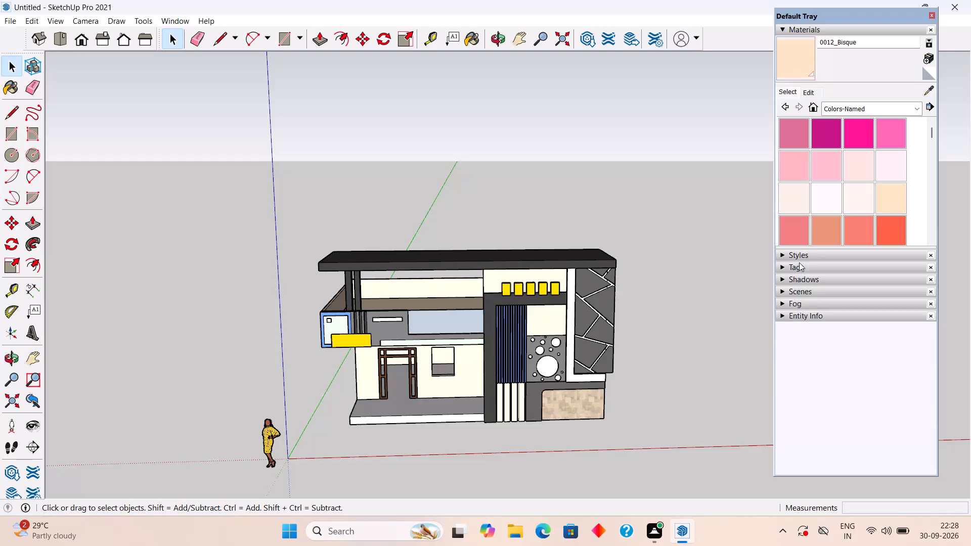
pyautogui.scroll(-7, 897, 213)
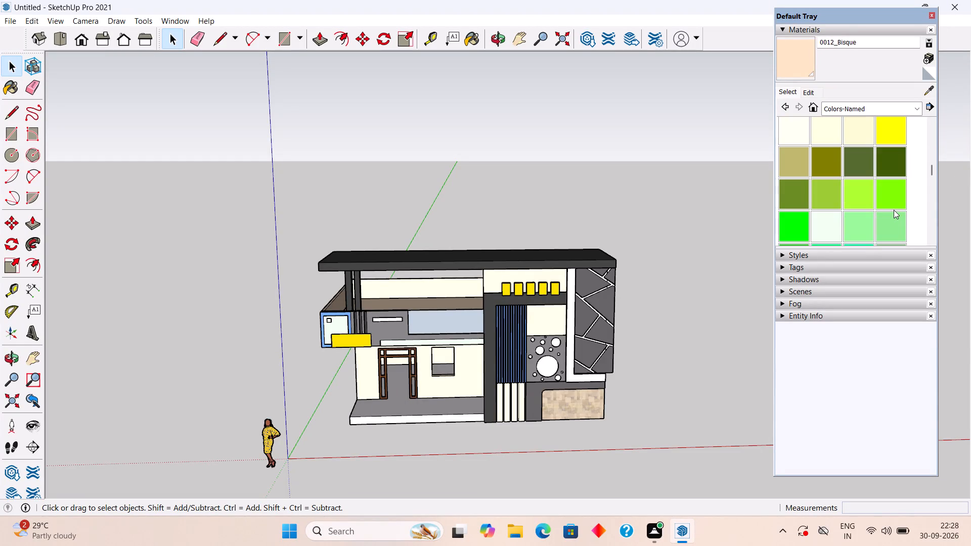
pyautogui.scroll(-1, 888, 215)
pyautogui.click(891, 201)
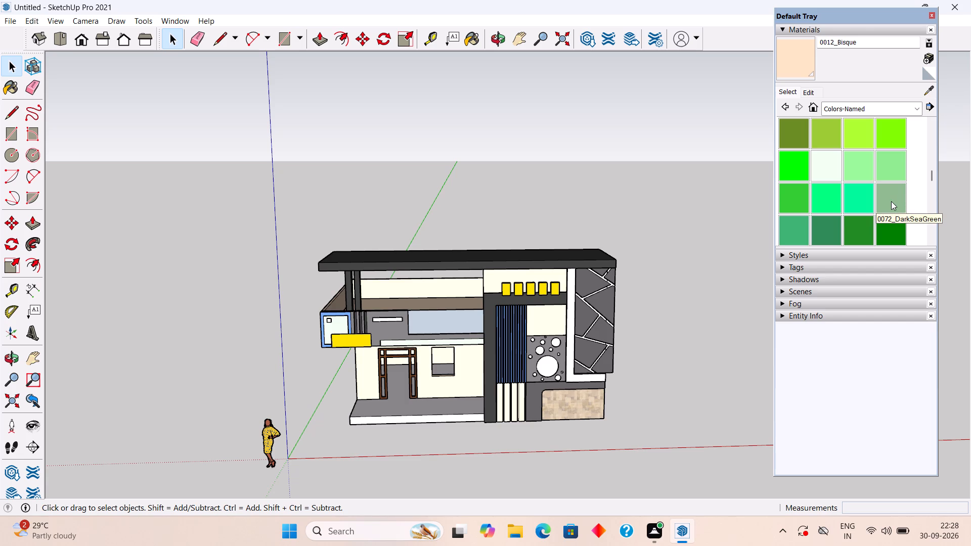
pyautogui.scroll(4, 462, 346)
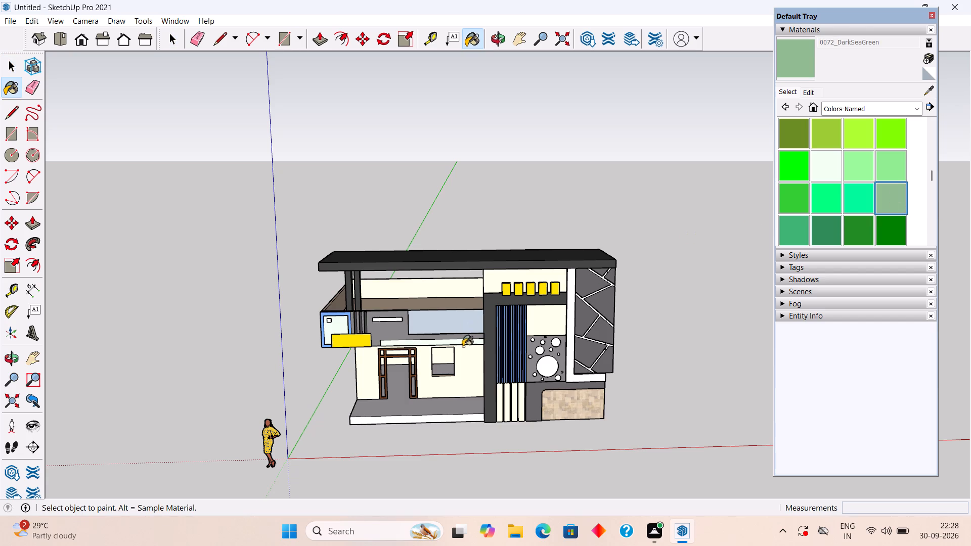
pyautogui.scroll(5, 463, 346)
pyautogui.scroll(5, 461, 403)
pyautogui.scroll(6, 433, 328)
pyautogui.click(435, 328)
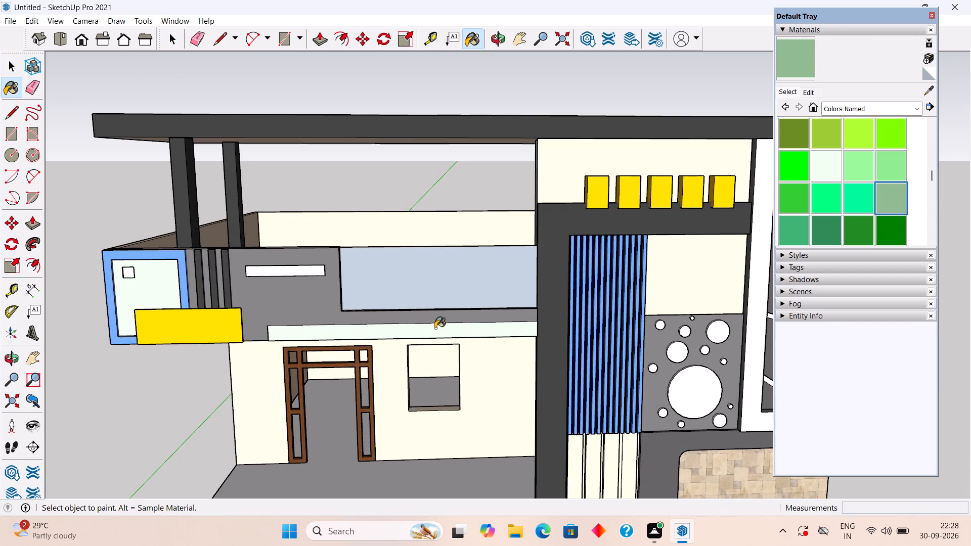
pyautogui.scroll(-5, 435, 328)
pyautogui.click(264, 297)
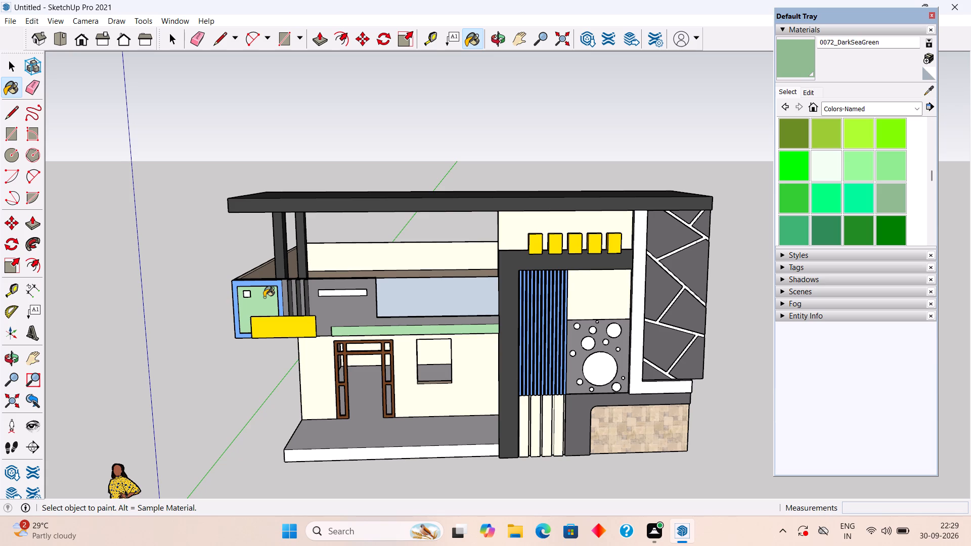
pyautogui.scroll(-4, 264, 297)
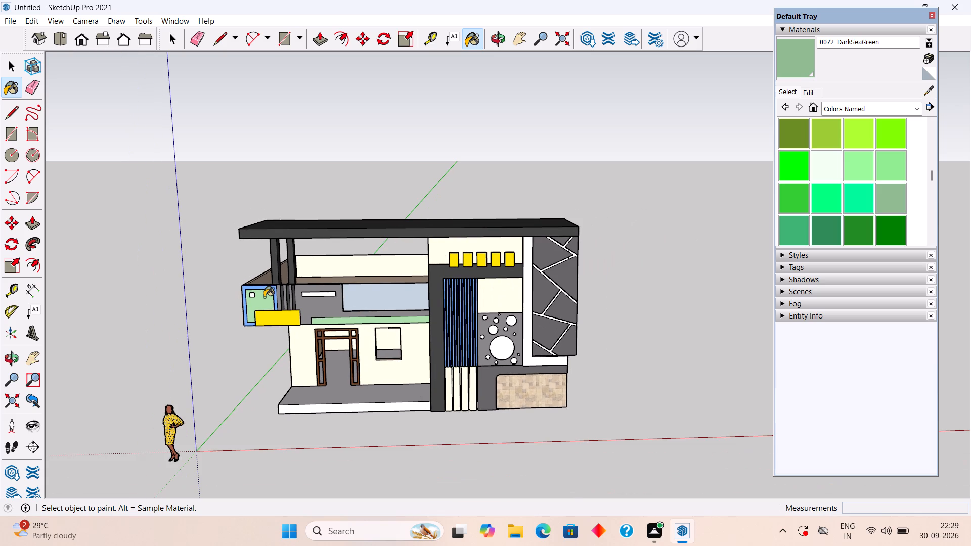
pyautogui.press('space')
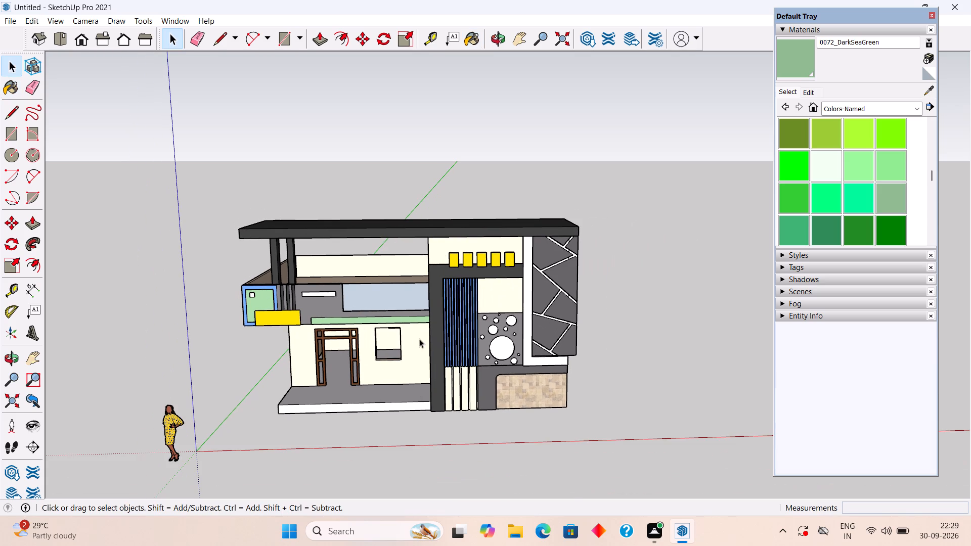
# Examine the painted front facade from low and raised angles.
pyautogui.moveTo(544, 355); pyautogui.dragTo(575, 244, button='middle')
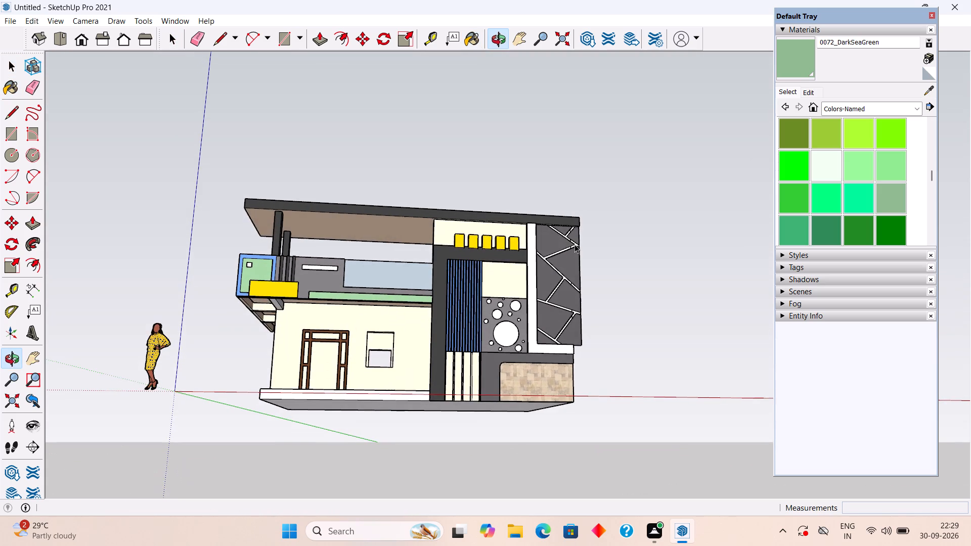
pyautogui.scroll(3, 575, 244)
pyautogui.moveTo(580, 242); pyautogui.dragTo(585, 244, button='middle')
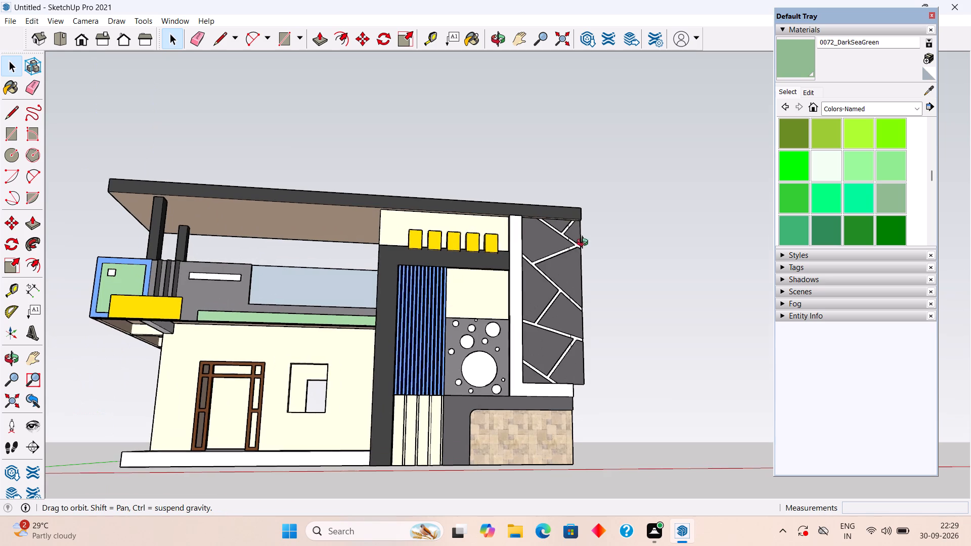
pyautogui.moveTo(585, 244); pyautogui.dragTo(524, 365, button='middle')
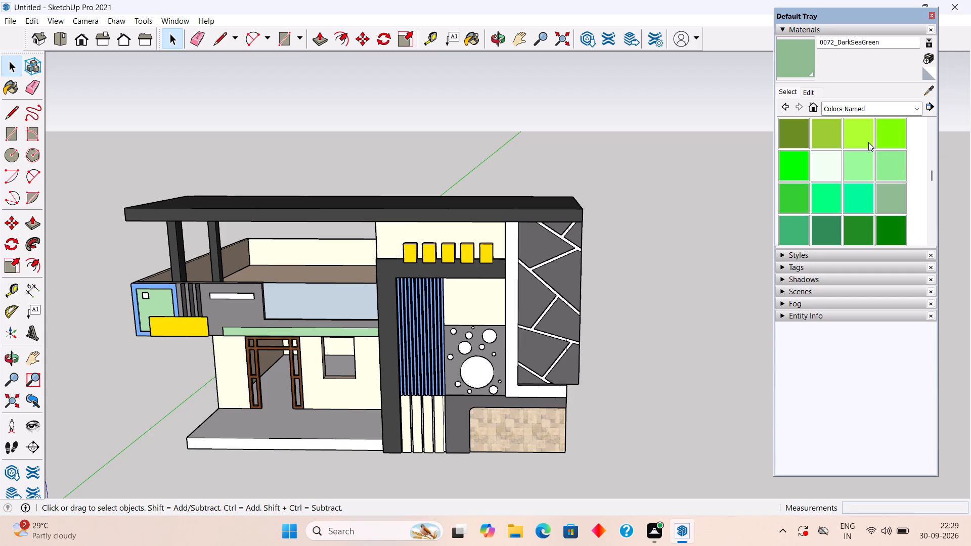
pyautogui.moveTo(519, 344); pyautogui.dragTo(588, 338, button='middle')
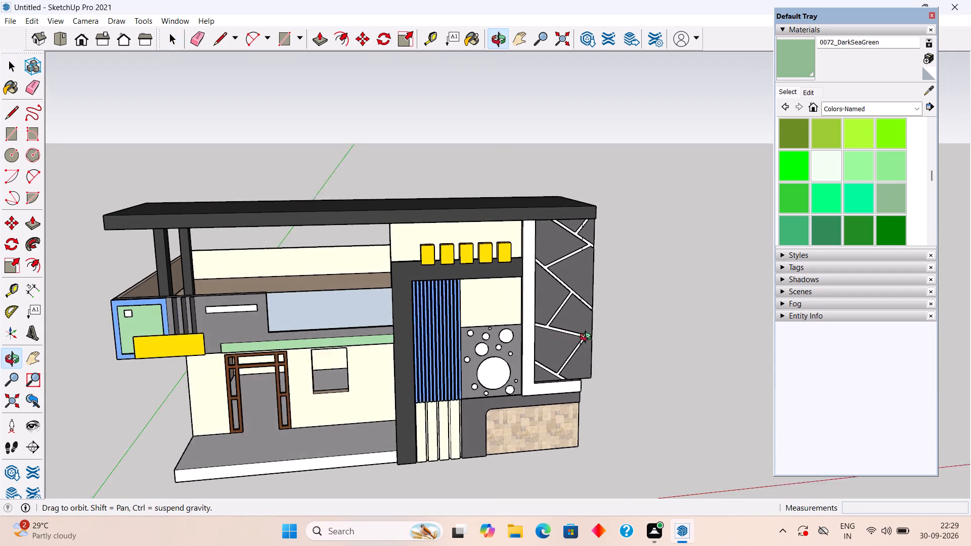
pyautogui.moveTo(588, 338); pyautogui.dragTo(603, 334, button='middle')
pyautogui.scroll(-1, 344, 398)
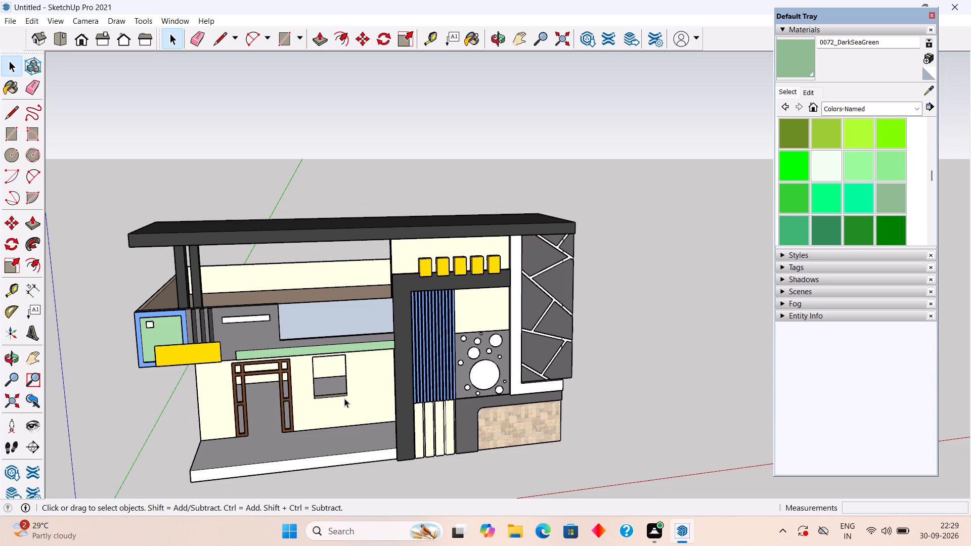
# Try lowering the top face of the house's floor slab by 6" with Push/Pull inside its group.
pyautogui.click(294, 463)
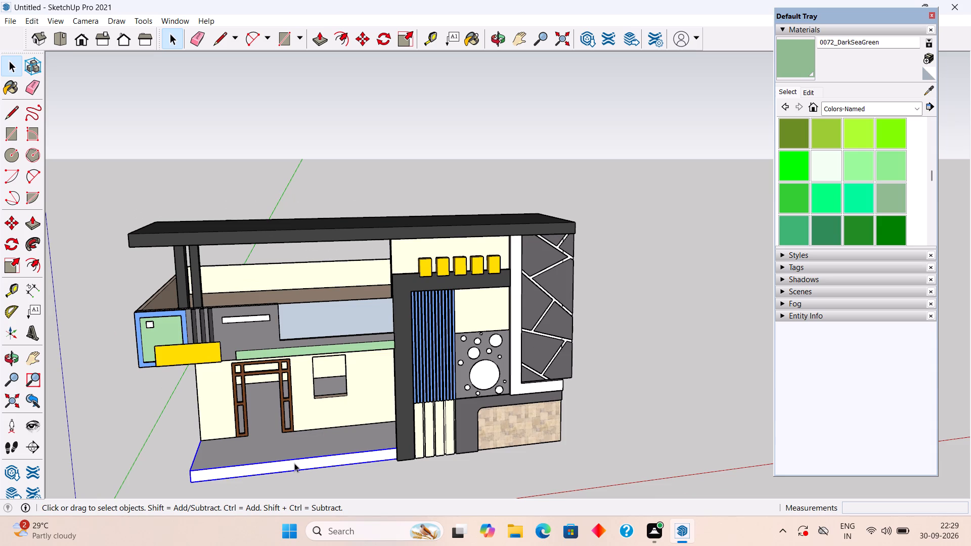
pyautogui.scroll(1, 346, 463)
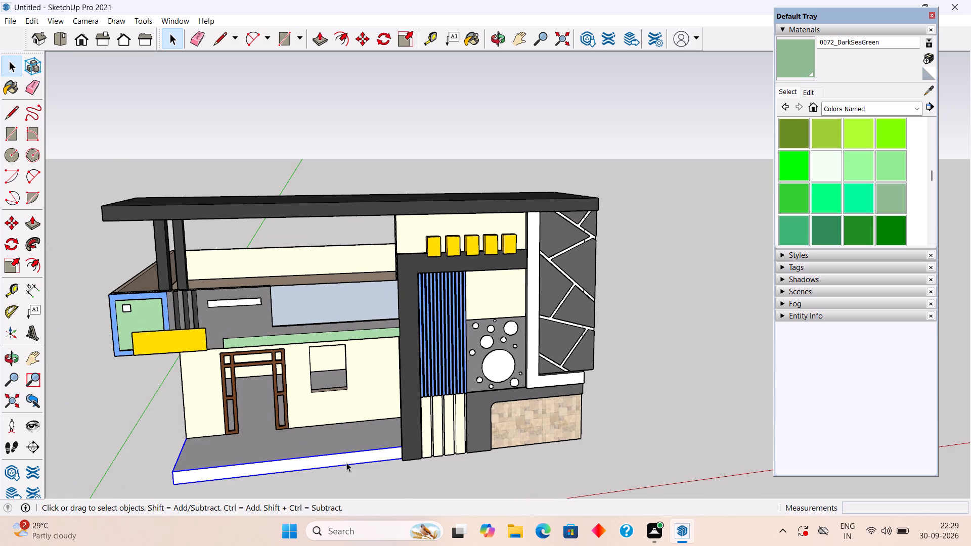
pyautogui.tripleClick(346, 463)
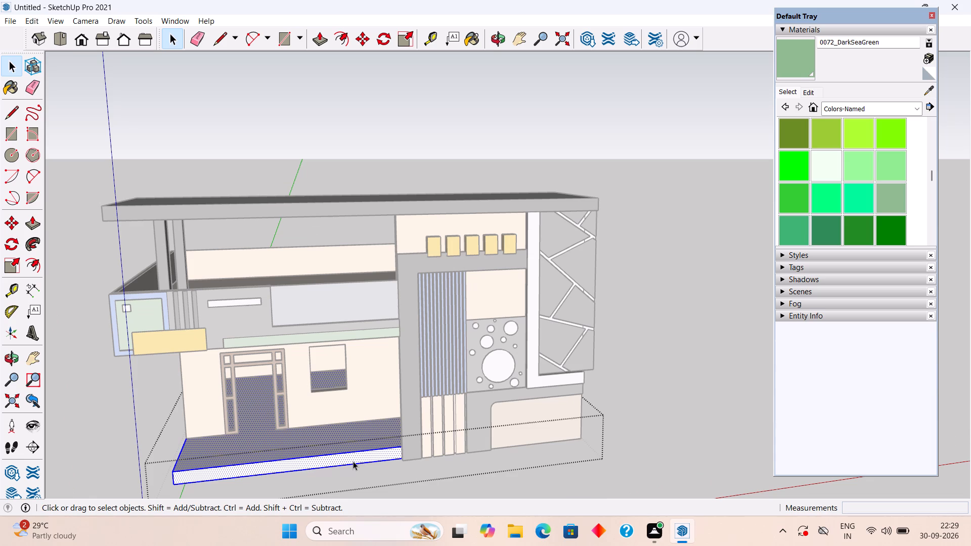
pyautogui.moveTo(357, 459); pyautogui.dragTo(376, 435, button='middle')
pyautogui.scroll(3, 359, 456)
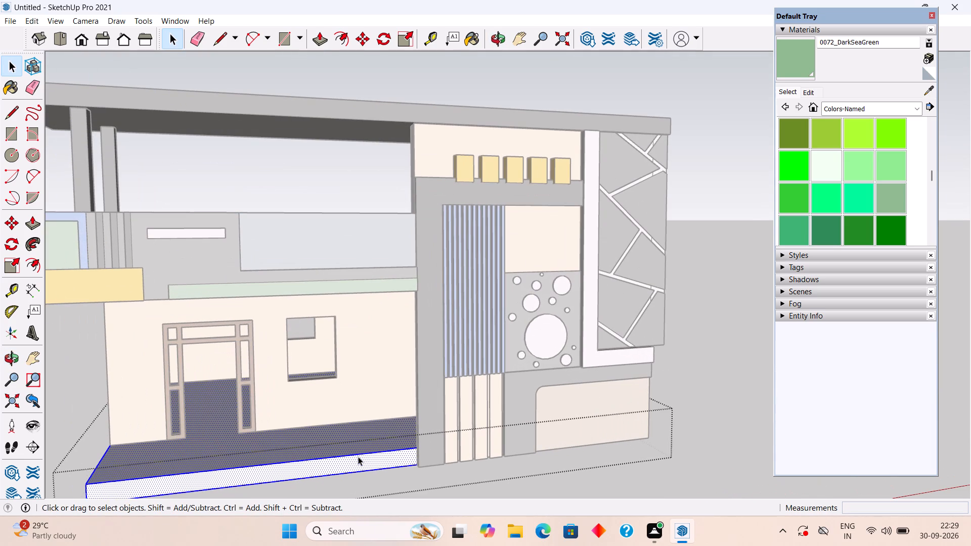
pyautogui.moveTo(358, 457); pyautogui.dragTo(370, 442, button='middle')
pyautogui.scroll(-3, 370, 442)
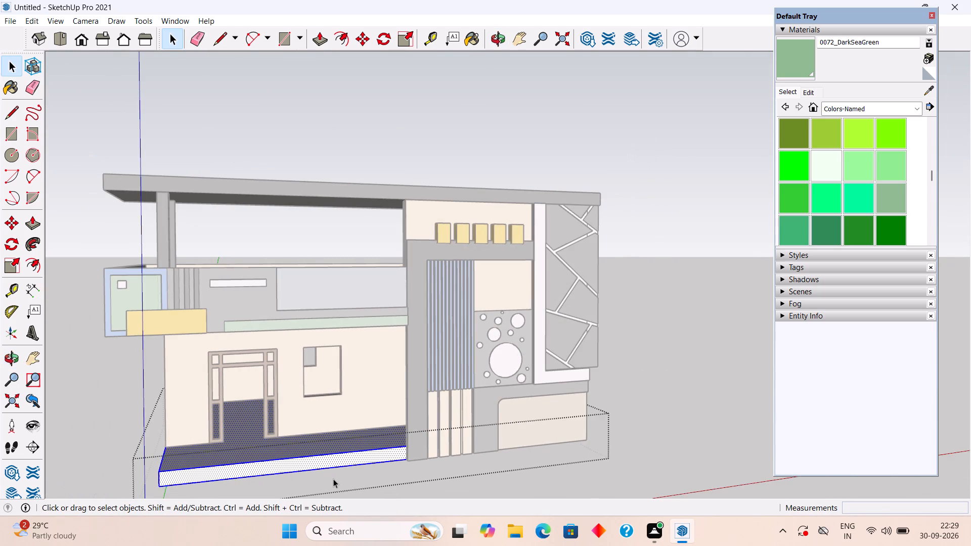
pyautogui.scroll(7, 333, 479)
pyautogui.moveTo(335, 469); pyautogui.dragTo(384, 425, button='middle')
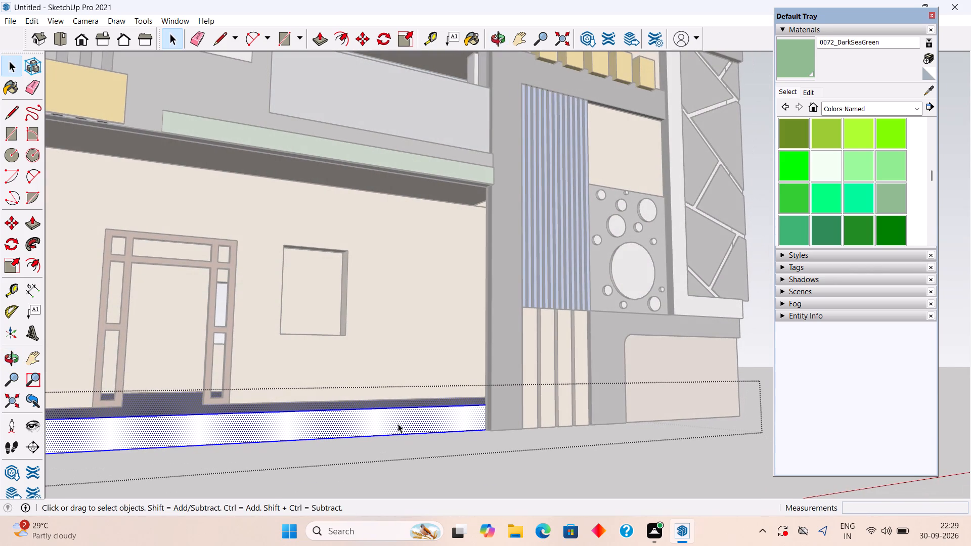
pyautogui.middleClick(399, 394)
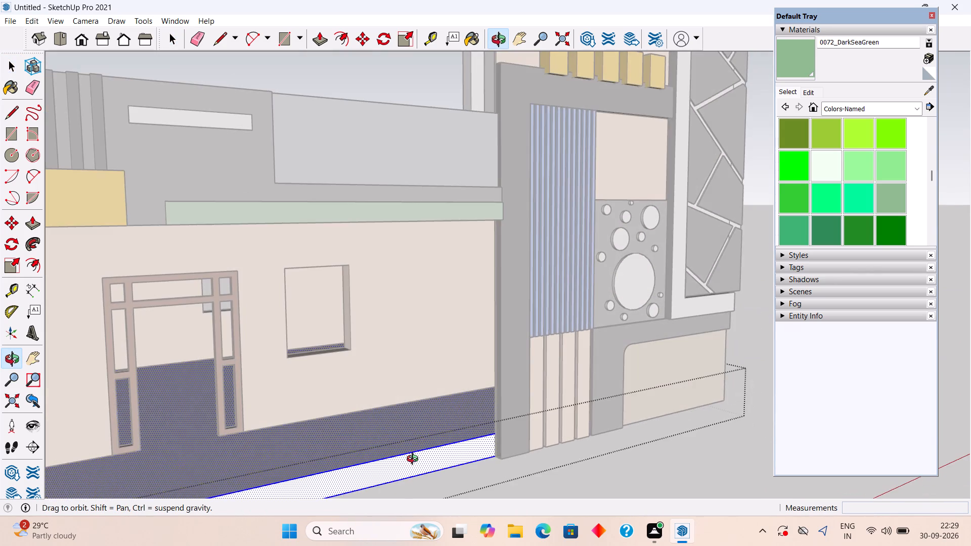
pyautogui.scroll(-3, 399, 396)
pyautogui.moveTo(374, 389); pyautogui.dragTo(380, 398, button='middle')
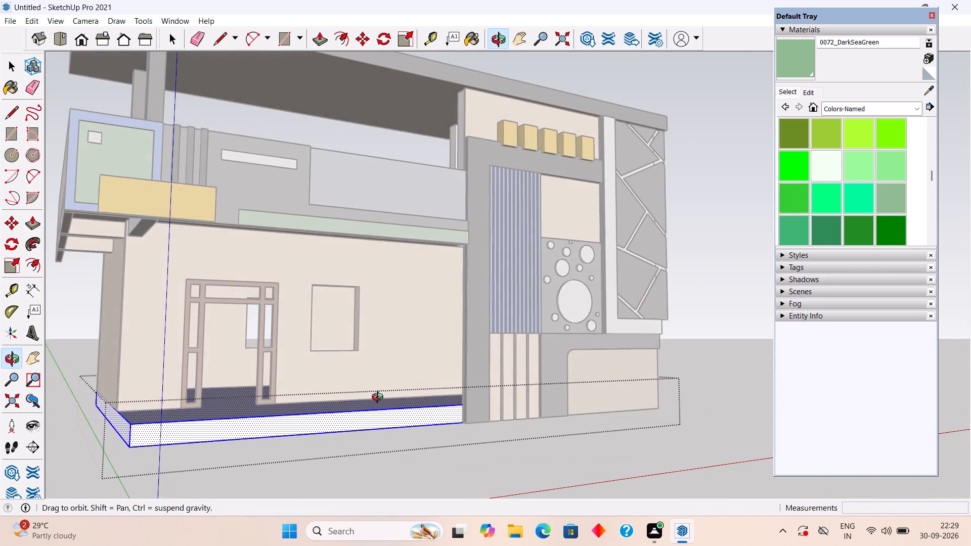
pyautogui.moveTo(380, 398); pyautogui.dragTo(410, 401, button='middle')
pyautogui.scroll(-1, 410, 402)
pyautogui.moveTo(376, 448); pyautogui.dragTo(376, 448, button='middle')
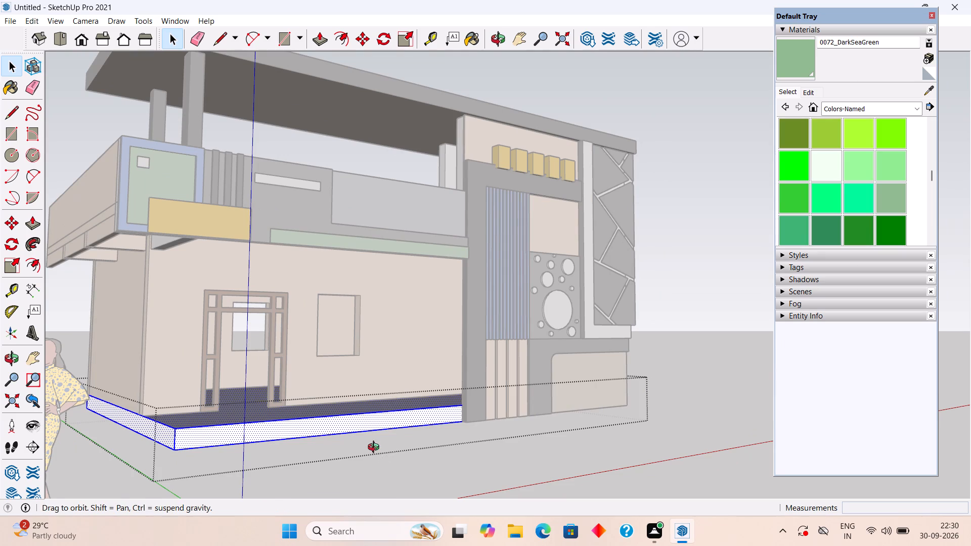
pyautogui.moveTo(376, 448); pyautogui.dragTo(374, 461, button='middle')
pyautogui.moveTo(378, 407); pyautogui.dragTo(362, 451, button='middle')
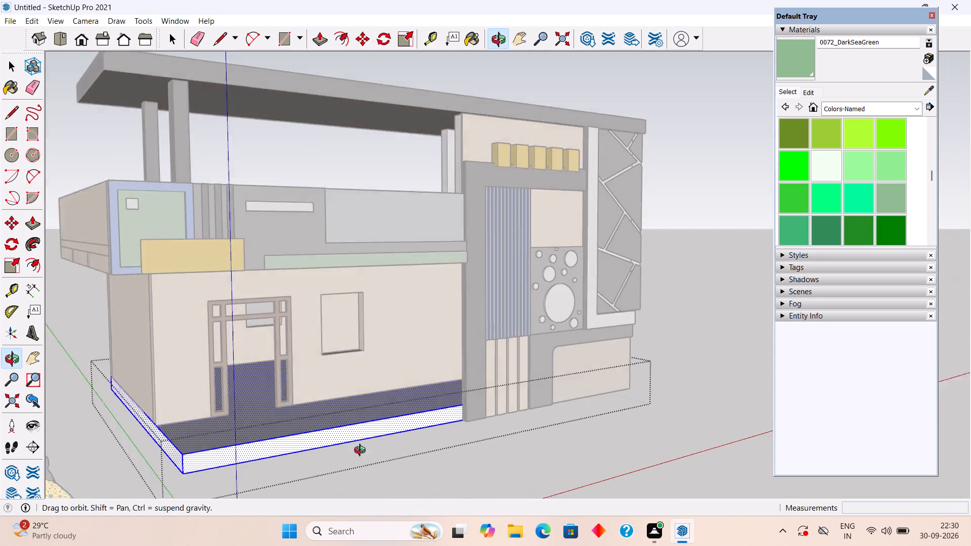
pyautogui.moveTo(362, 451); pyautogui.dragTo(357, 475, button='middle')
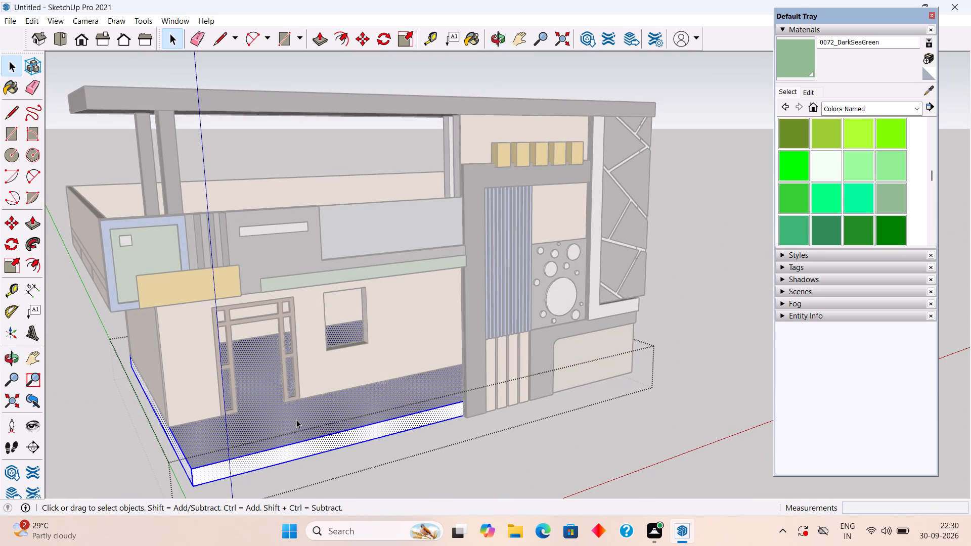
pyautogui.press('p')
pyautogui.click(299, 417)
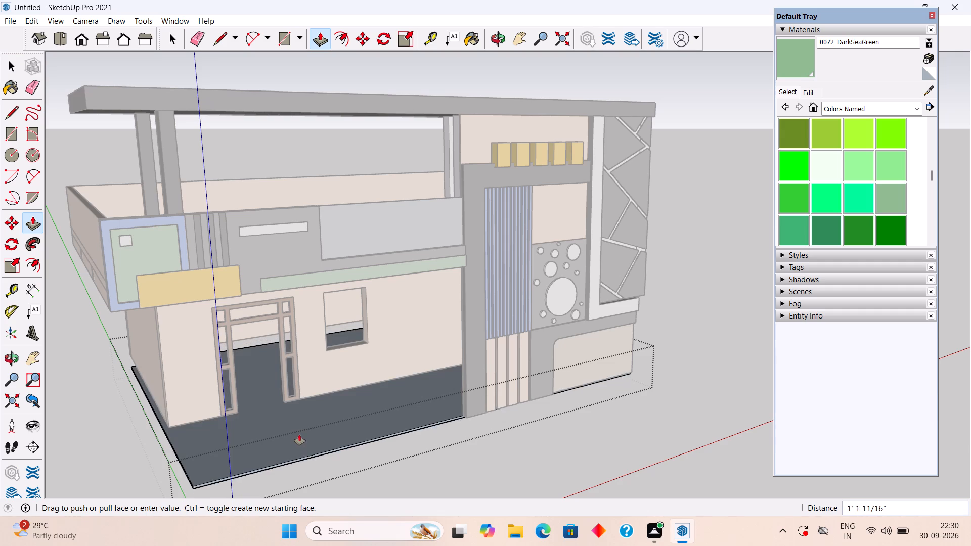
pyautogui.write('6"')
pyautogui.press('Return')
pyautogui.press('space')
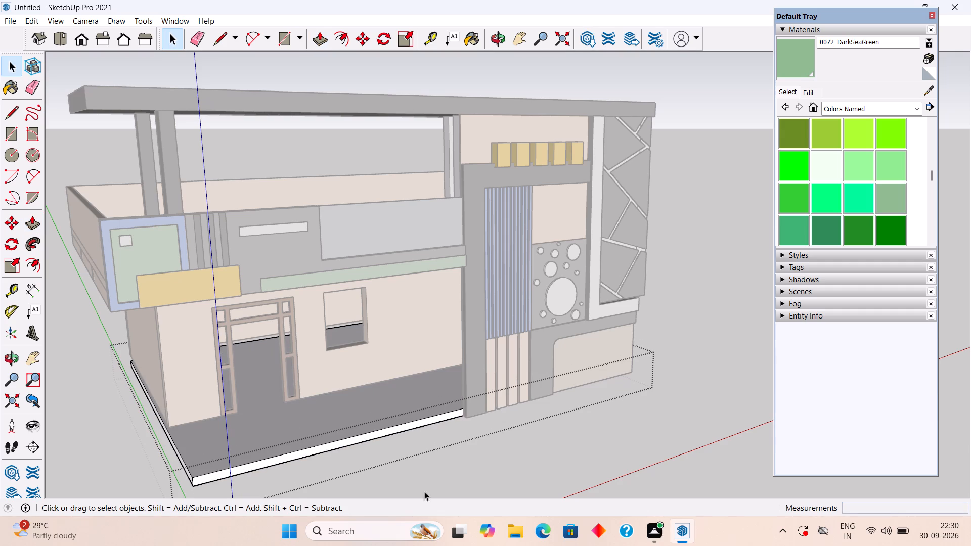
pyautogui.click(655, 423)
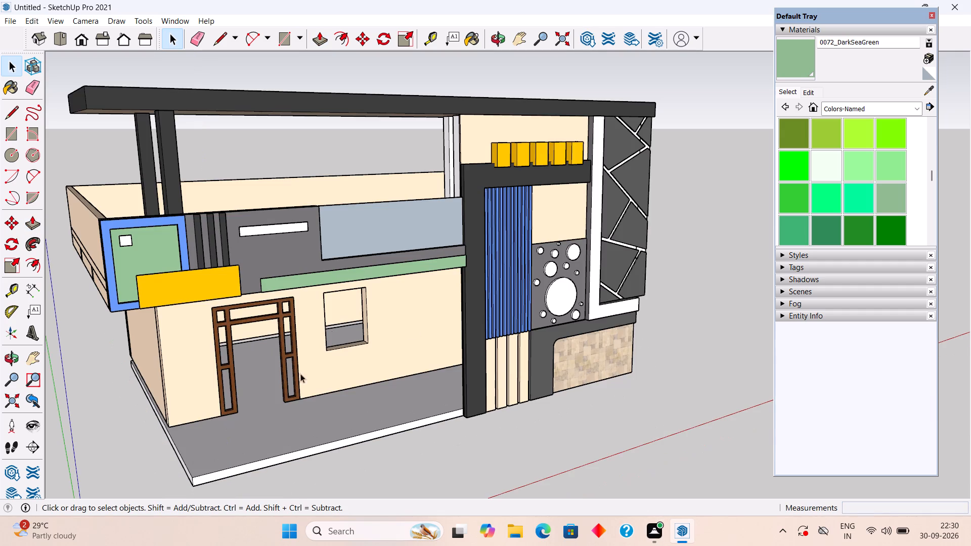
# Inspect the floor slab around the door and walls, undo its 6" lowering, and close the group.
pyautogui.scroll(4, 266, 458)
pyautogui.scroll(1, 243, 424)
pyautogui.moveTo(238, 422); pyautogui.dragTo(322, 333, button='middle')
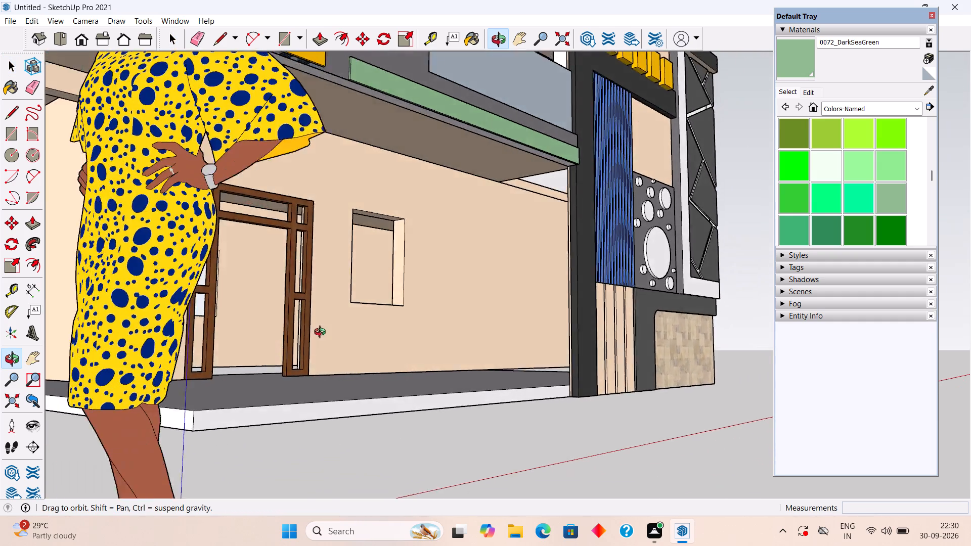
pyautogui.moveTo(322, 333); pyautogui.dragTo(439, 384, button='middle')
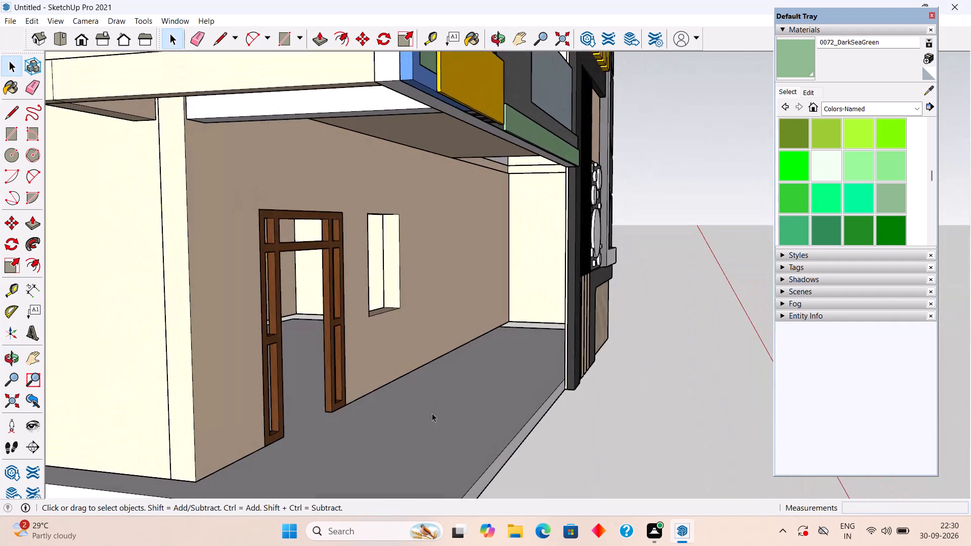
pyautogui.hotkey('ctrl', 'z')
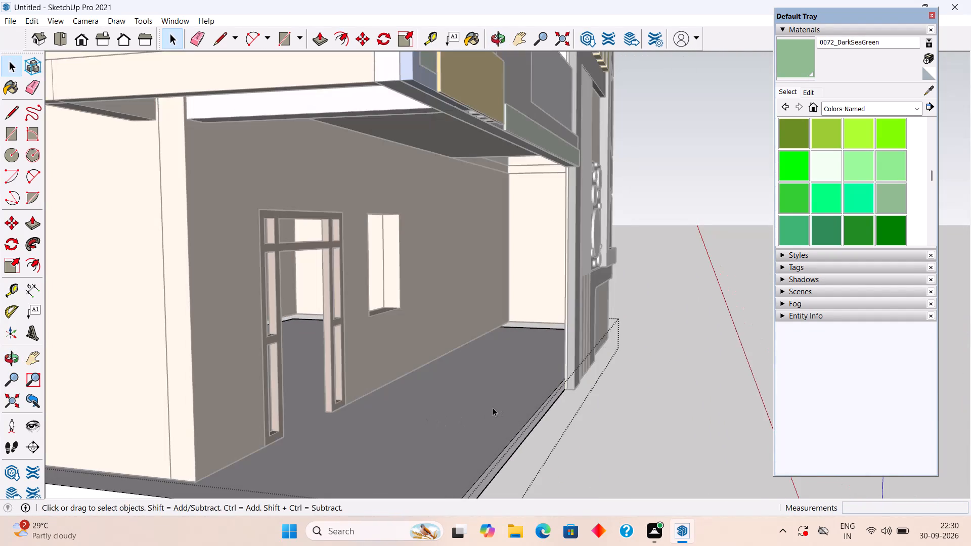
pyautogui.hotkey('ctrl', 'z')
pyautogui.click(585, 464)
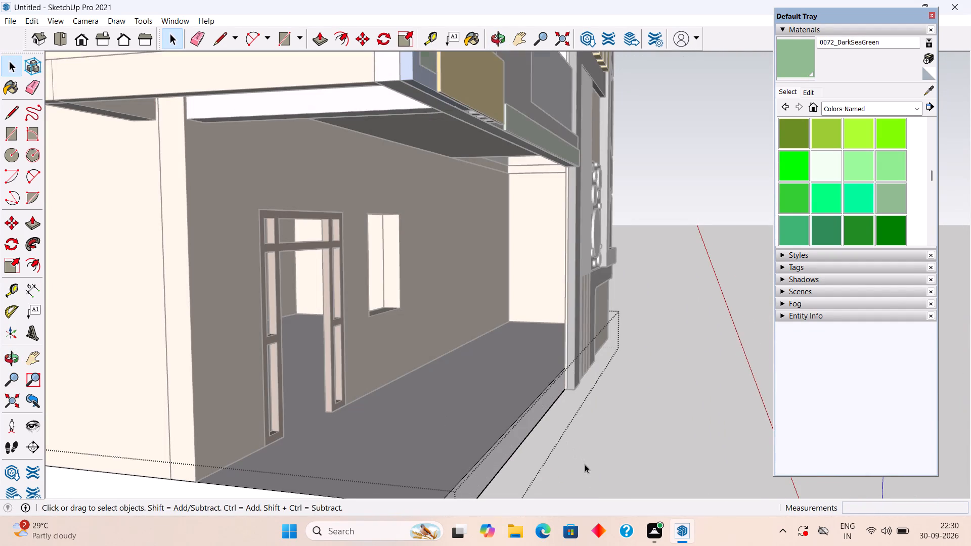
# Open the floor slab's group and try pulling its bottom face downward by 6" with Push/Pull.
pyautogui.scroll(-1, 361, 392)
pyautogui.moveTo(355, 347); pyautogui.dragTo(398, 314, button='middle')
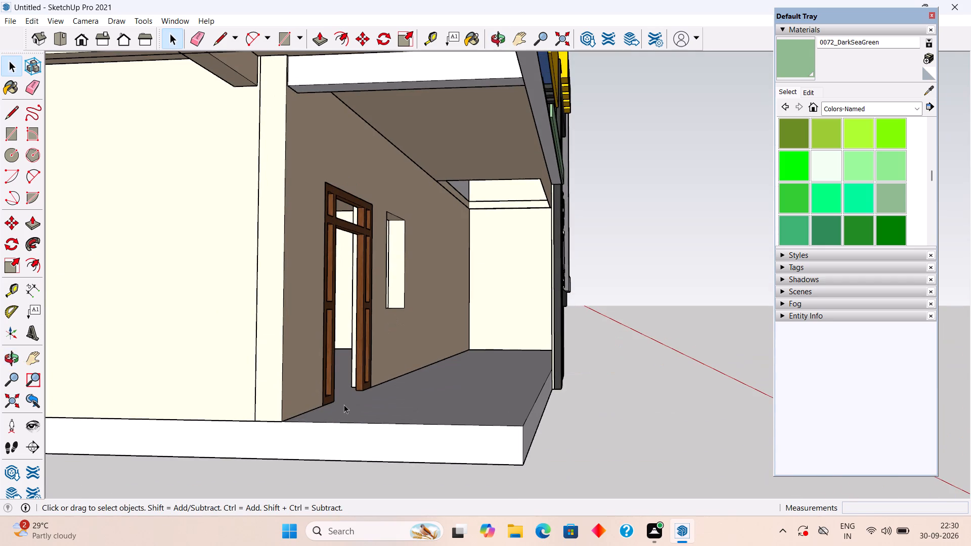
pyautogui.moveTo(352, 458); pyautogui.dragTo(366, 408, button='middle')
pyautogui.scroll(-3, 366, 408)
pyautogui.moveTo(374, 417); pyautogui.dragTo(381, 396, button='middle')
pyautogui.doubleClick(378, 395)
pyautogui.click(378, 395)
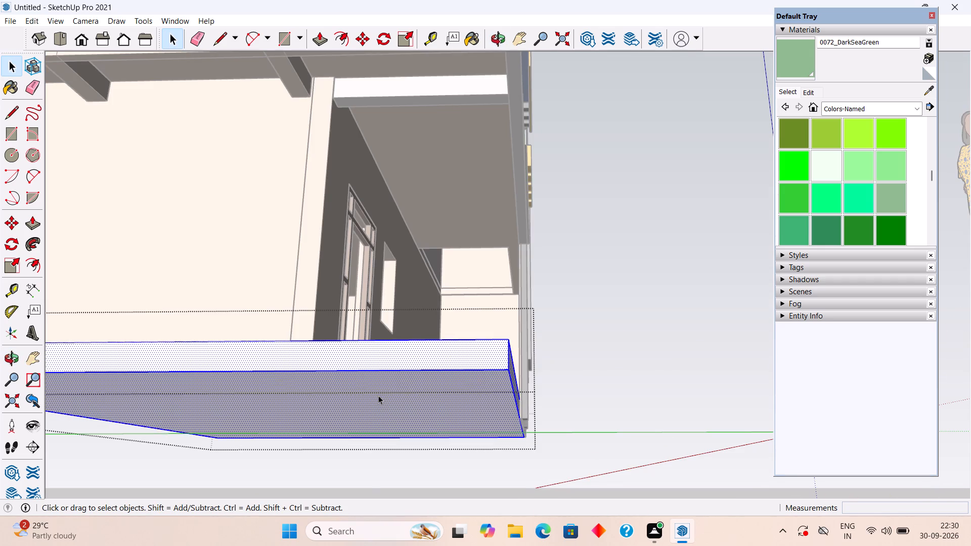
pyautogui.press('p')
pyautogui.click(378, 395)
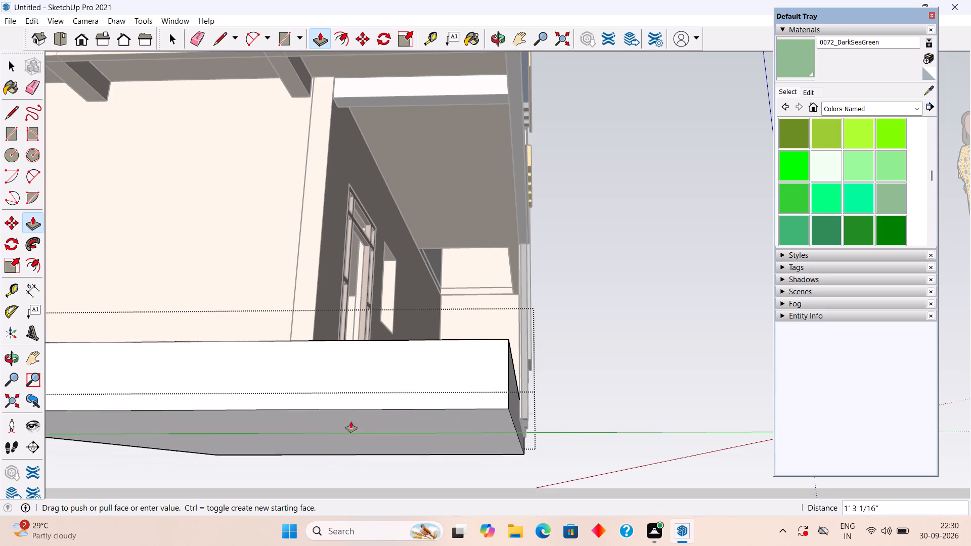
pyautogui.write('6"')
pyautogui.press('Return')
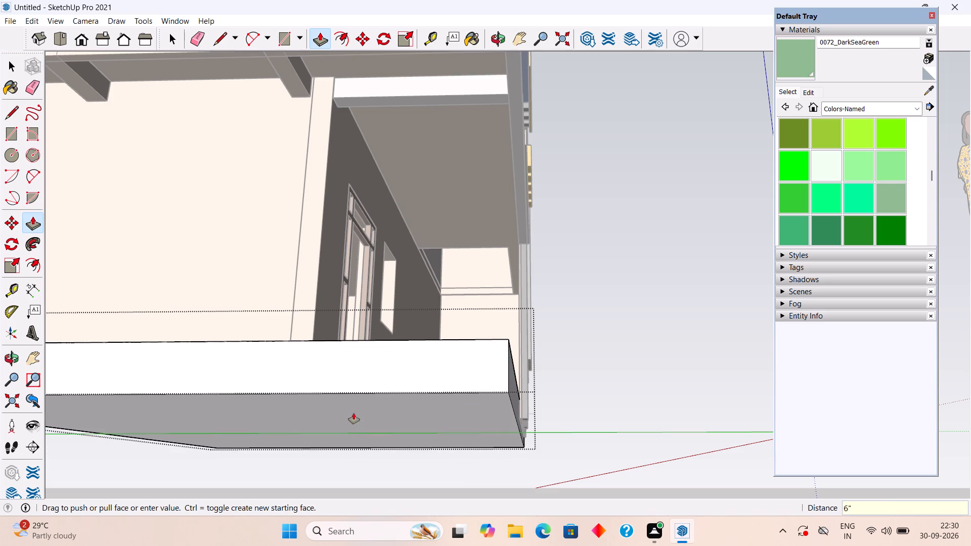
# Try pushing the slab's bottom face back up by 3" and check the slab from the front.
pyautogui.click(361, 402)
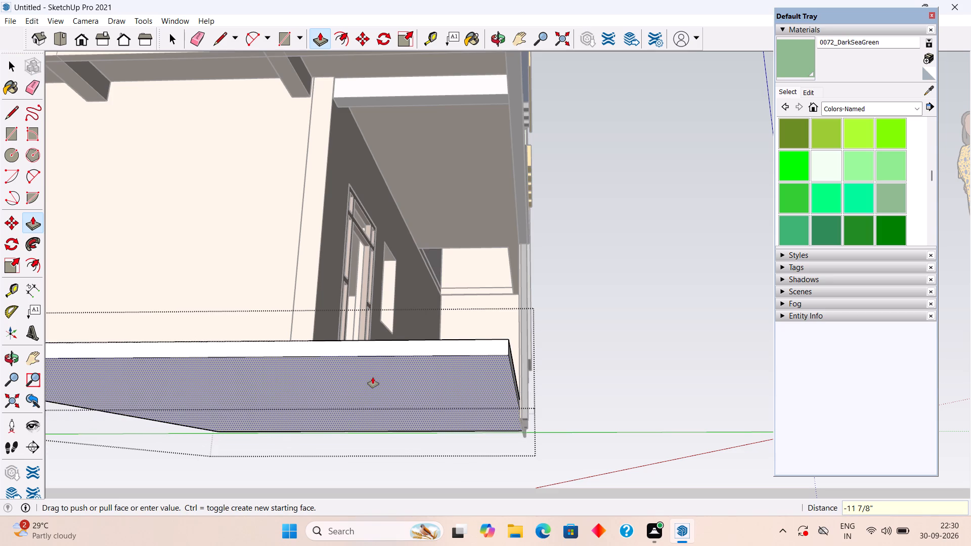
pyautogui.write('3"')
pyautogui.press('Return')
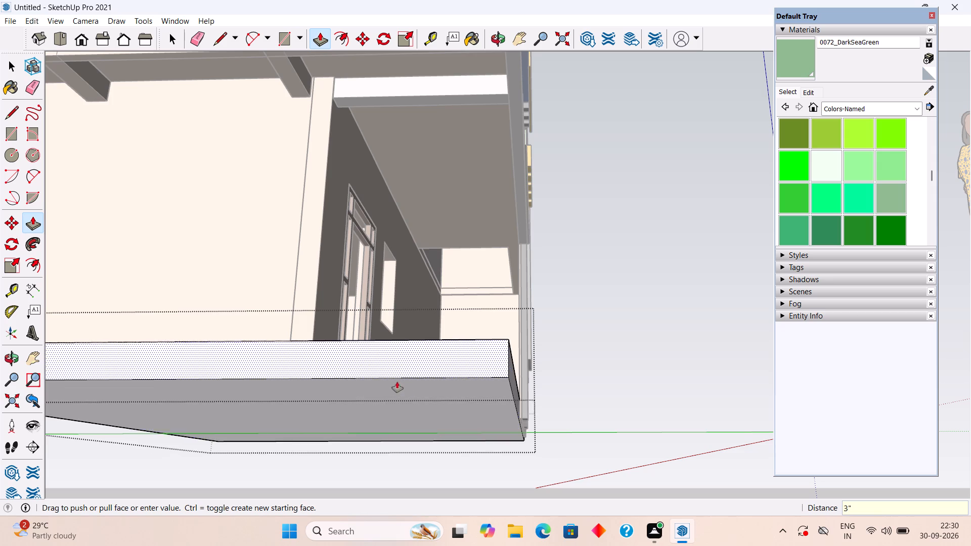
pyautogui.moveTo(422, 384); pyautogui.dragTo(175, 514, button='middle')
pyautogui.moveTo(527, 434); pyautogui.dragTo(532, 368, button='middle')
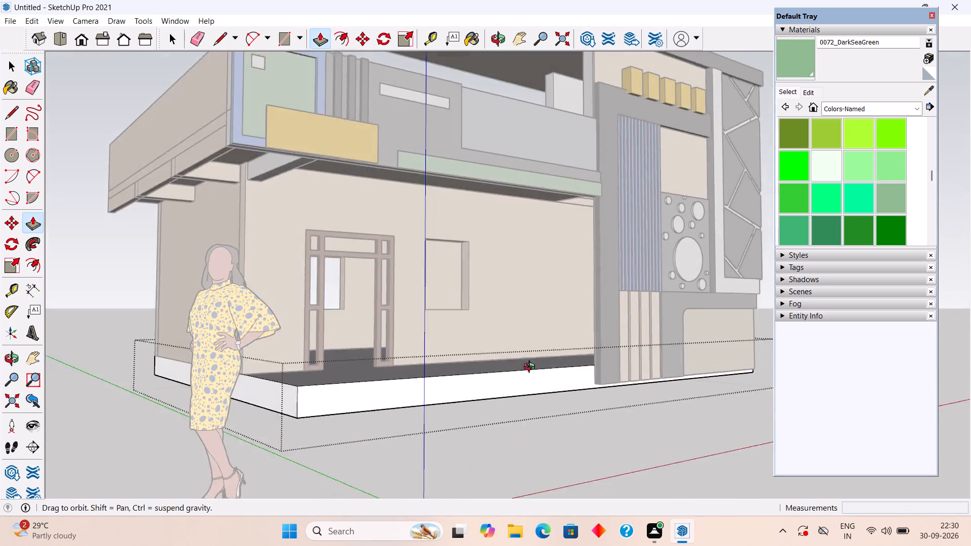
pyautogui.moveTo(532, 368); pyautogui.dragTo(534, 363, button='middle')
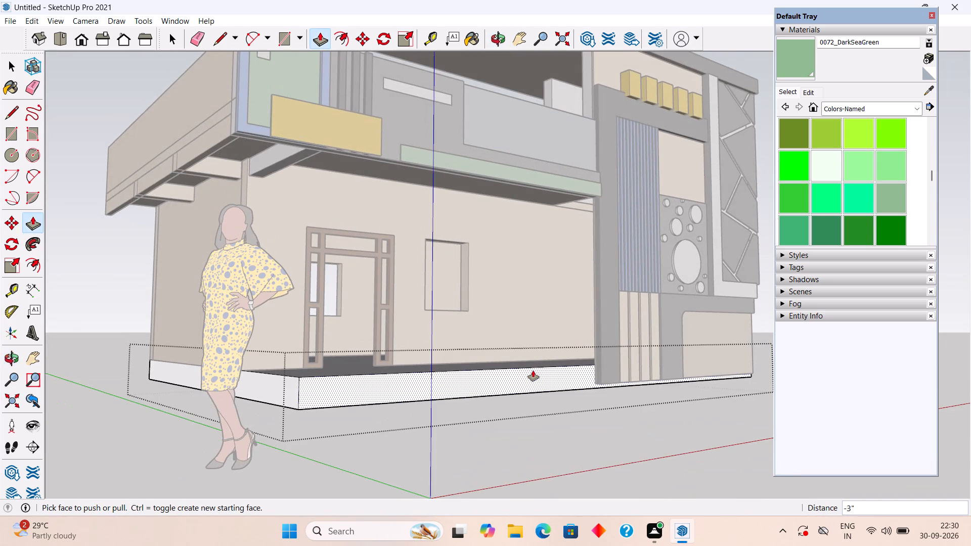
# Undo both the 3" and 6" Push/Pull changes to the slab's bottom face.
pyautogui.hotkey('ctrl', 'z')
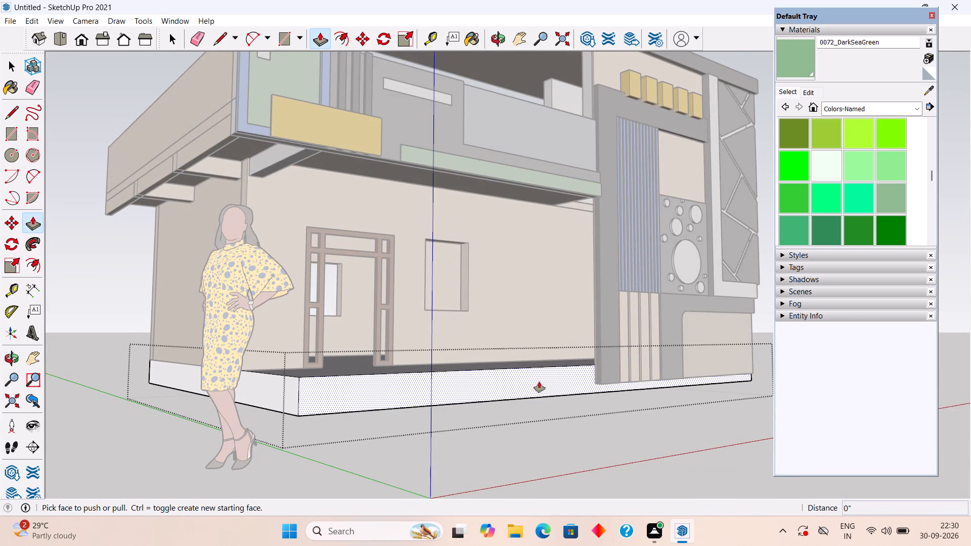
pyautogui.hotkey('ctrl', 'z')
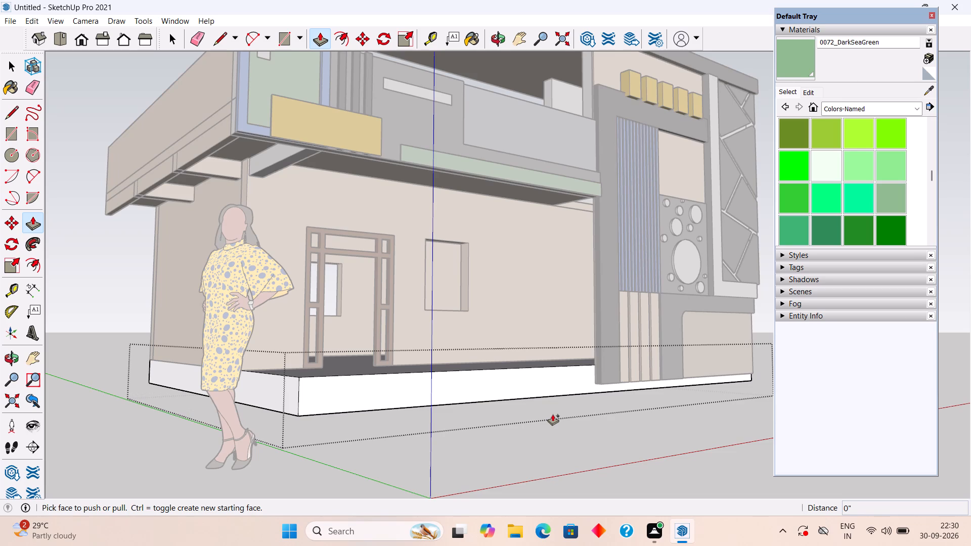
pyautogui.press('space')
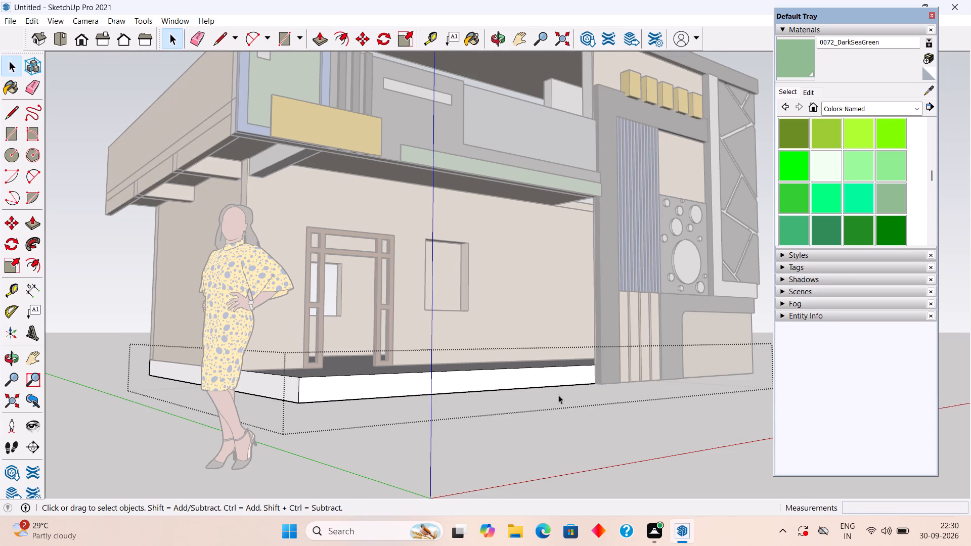
# Check the height of the slab's front face from its top edge with the Tape Measure.
pyautogui.scroll(1, 558, 395)
pyautogui.press('t')
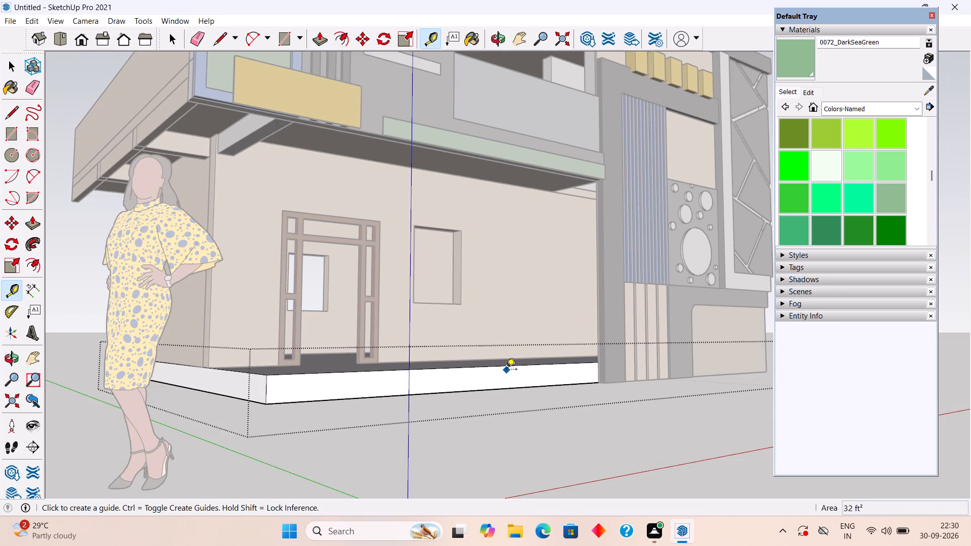
pyautogui.click(506, 368)
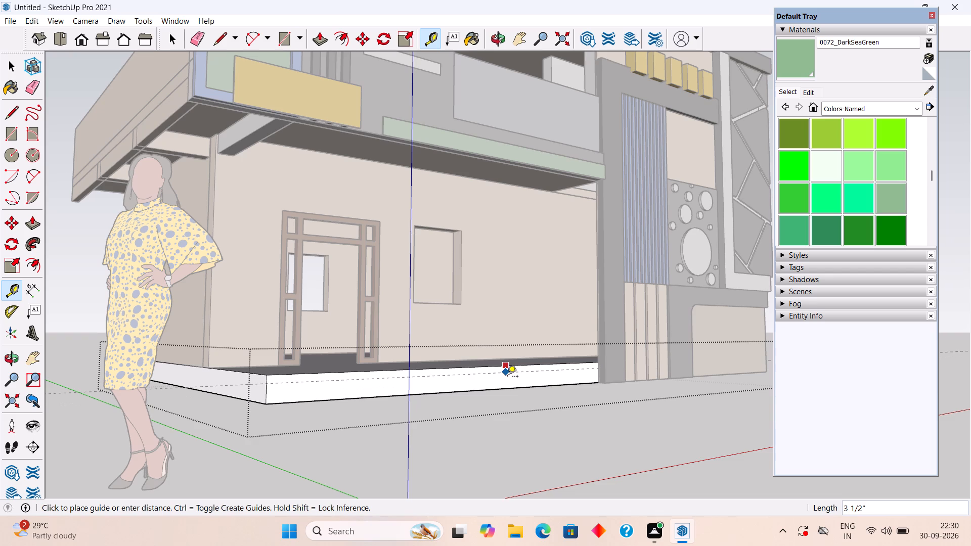
pyautogui.press('space')
# Push the floor slab's bottom face upward by 6" to thin the slab, and close its group.
pyautogui.moveTo(466, 387); pyautogui.dragTo(560, 405, button='middle')
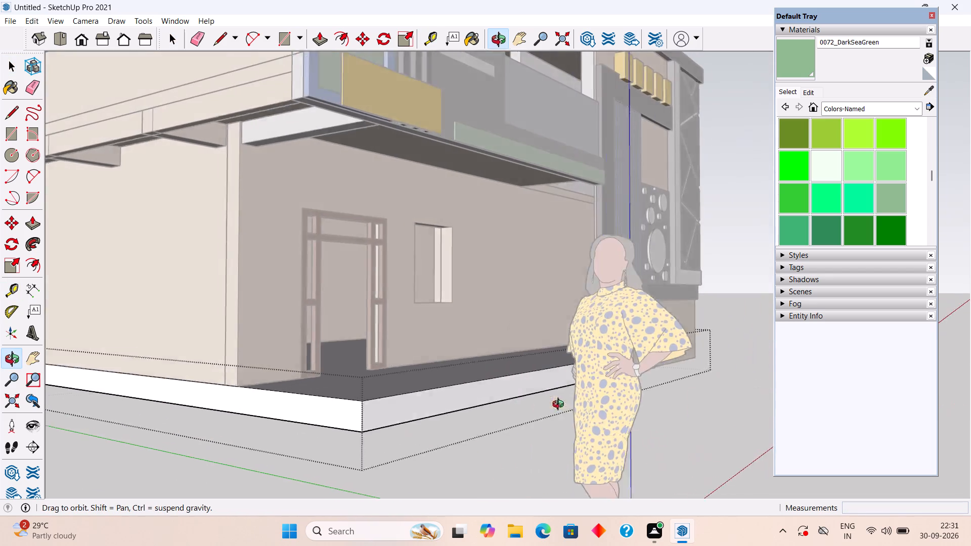
pyautogui.moveTo(560, 405); pyautogui.dragTo(593, 414, button='middle')
pyautogui.moveTo(474, 422); pyautogui.dragTo(506, 295, button='middle')
pyautogui.click(430, 381)
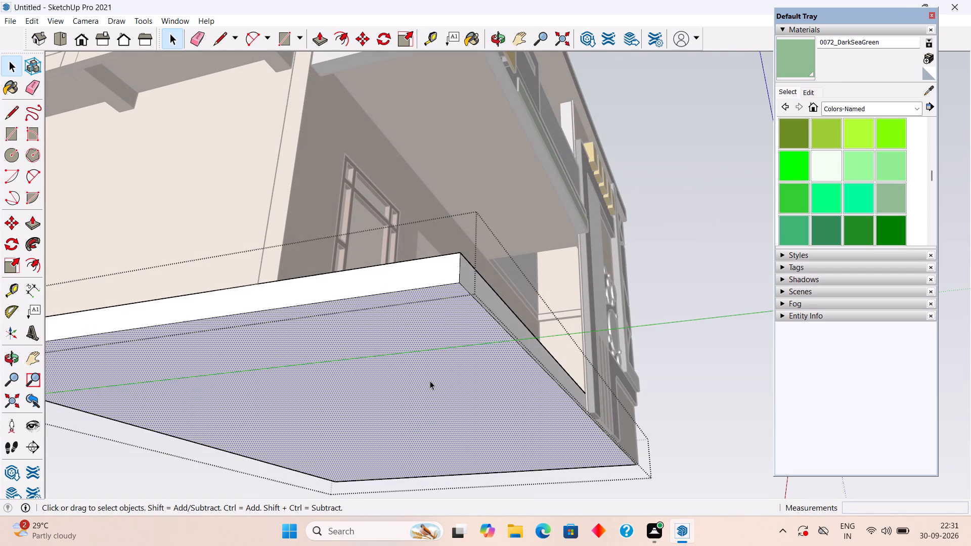
pyautogui.press('p')
pyautogui.click(430, 381)
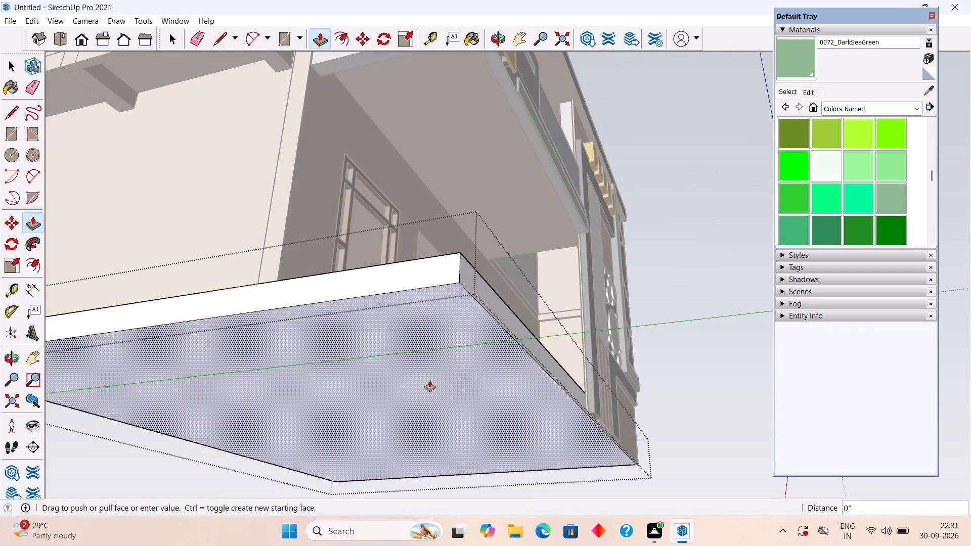
pyautogui.write('6"')
pyautogui.press('Return')
pyautogui.press('space')
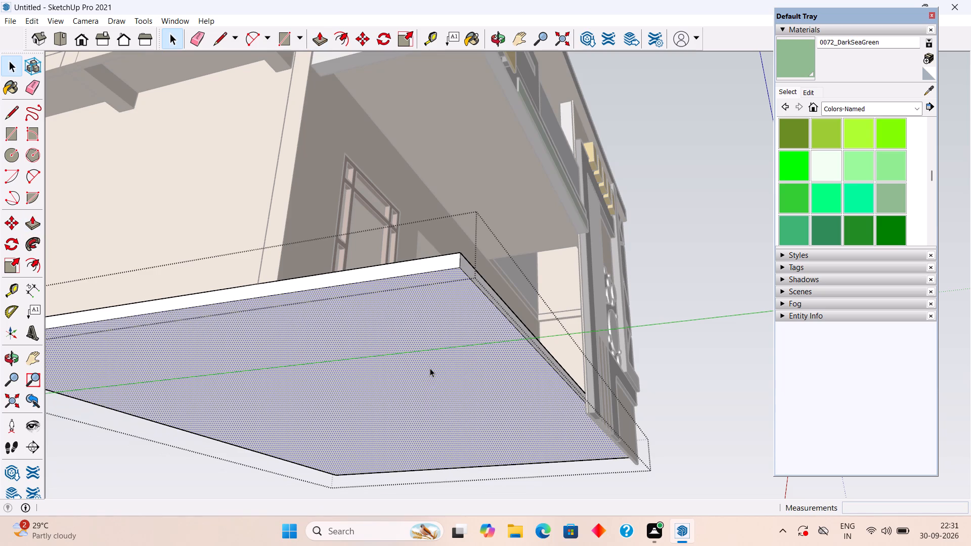
pyautogui.moveTo(430, 368); pyautogui.dragTo(416, 487, button='middle')
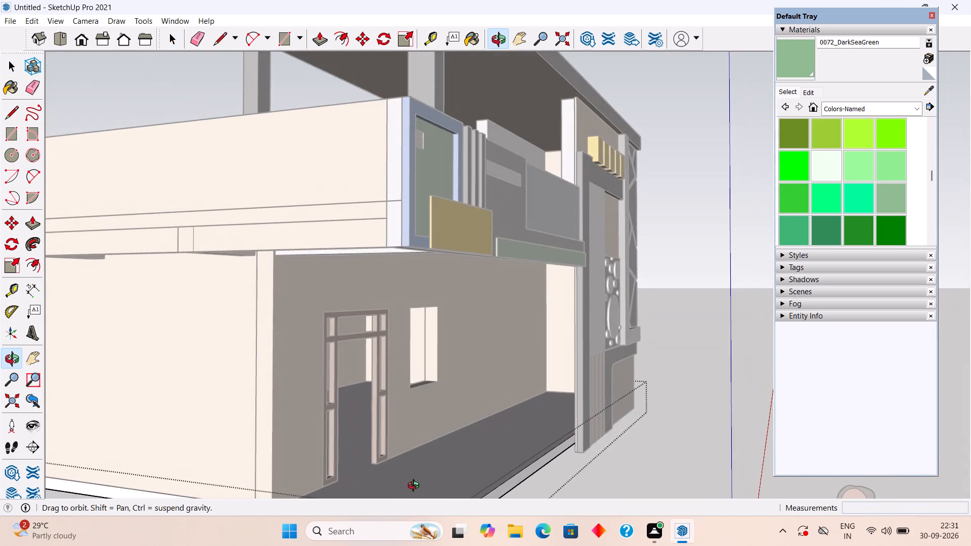
pyautogui.moveTo(416, 487); pyautogui.dragTo(412, 464, button='middle')
pyautogui.click(739, 430)
# Inside the slab's group, push its front face back 6' 6" until flush with the wall containing the door.
pyautogui.moveTo(632, 444); pyautogui.dragTo(316, 341, button='middle')
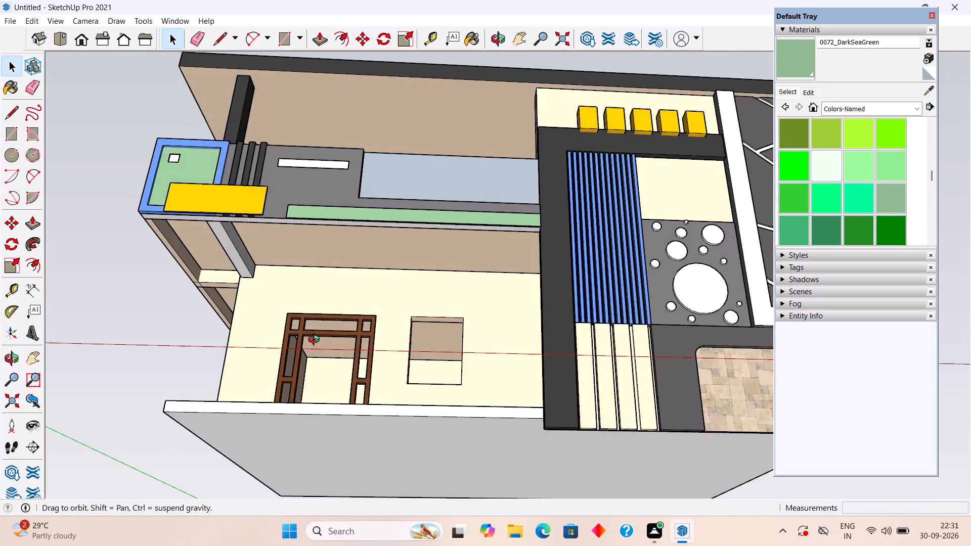
pyautogui.moveTo(316, 341); pyautogui.dragTo(314, 481, button='middle')
pyautogui.scroll(-1, 307, 356)
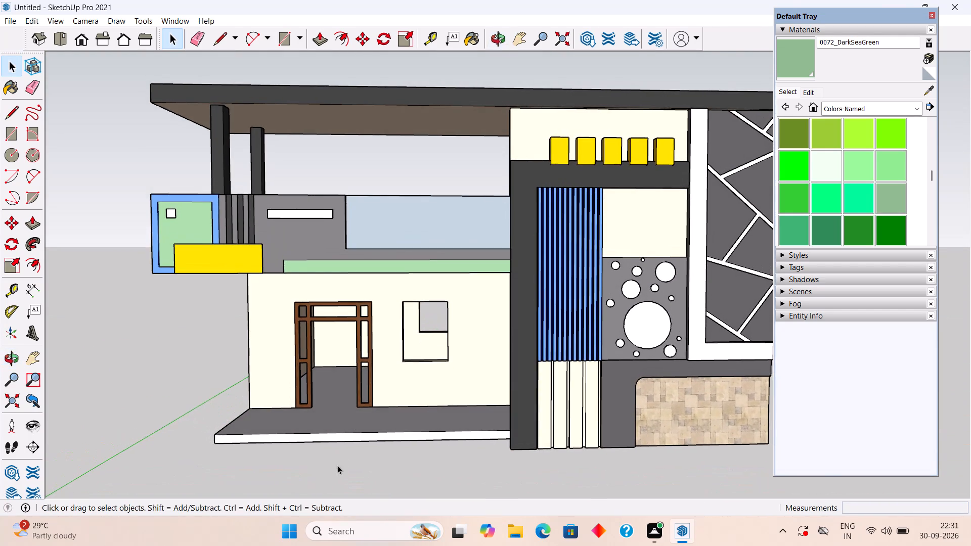
pyautogui.scroll(2, 345, 459)
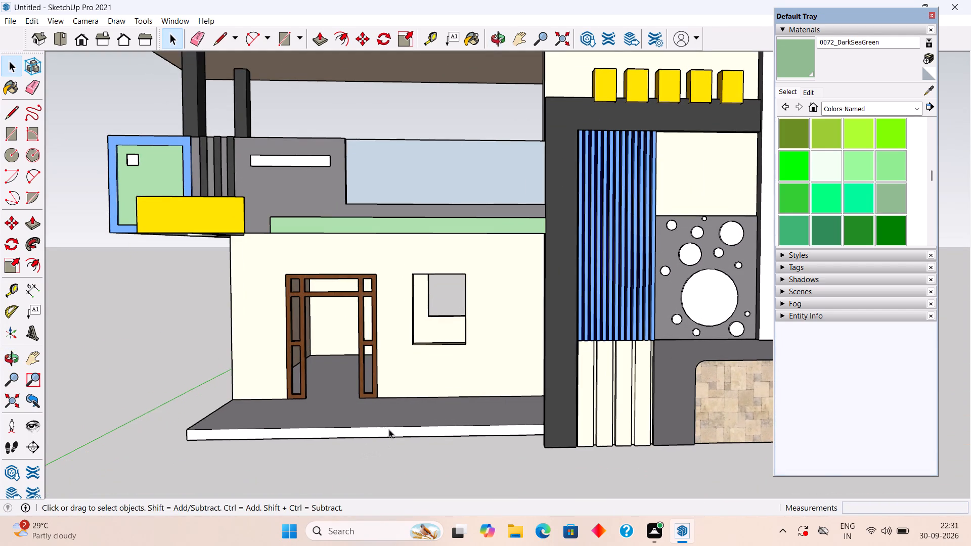
pyautogui.click(390, 431)
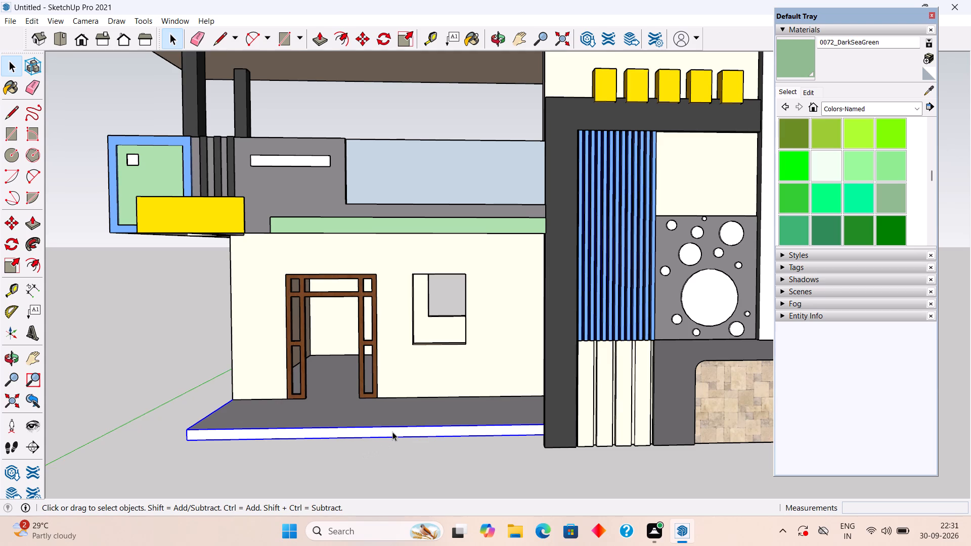
pyautogui.press('p')
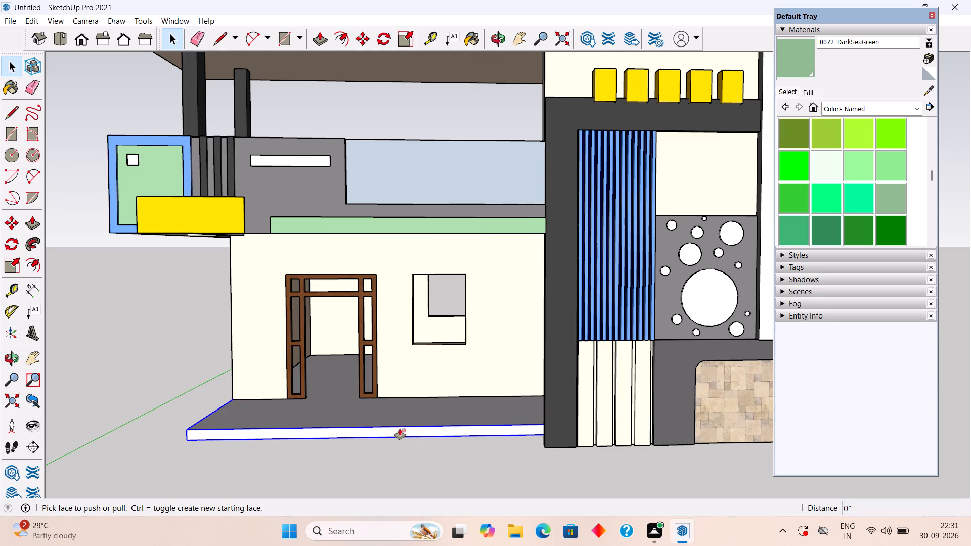
pyautogui.press('space')
pyautogui.doubleClick(400, 427)
pyautogui.click(401, 432)
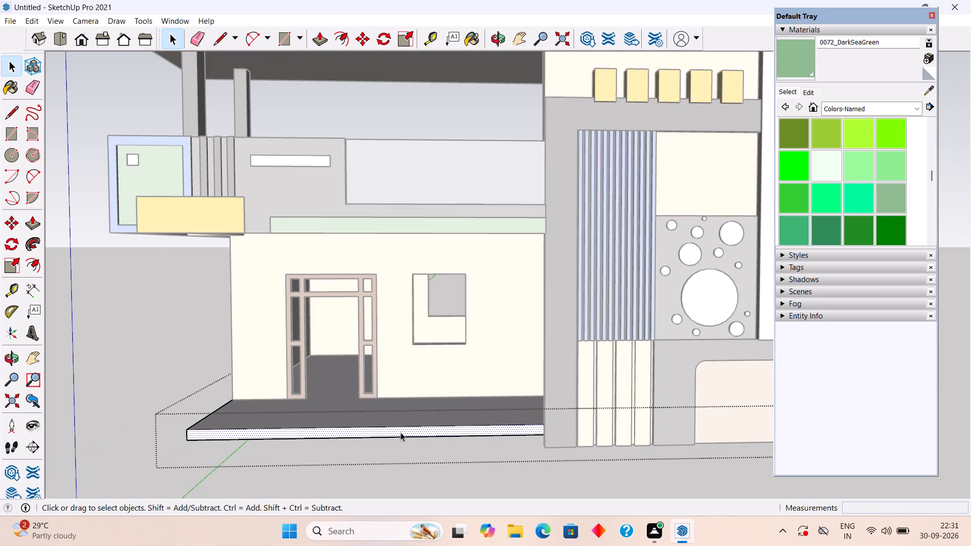
pyautogui.press('p')
pyautogui.click(401, 432)
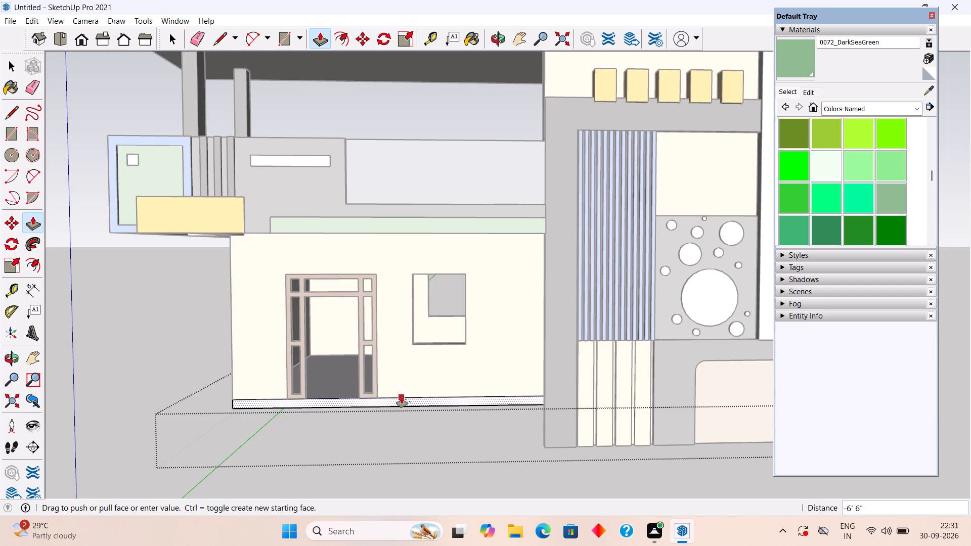
pyautogui.click(402, 396)
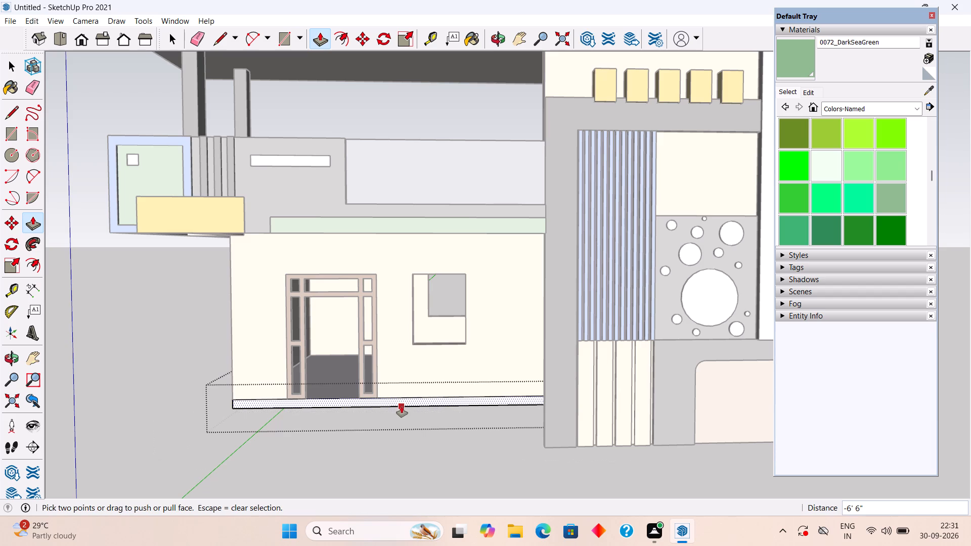
# Pull the slab's bottom face down 6" as a new section, keeping the dividing edge around its sides.
pyautogui.moveTo(404, 451); pyautogui.dragTo(463, 272, button='middle')
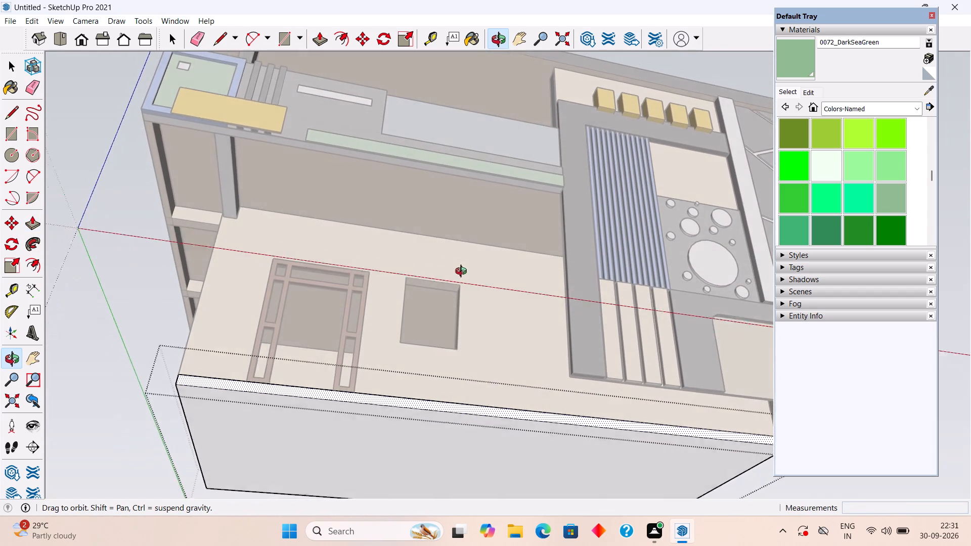
pyautogui.moveTo(463, 272); pyautogui.dragTo(464, 265, button='middle')
pyautogui.scroll(-2, 464, 265)
pyautogui.press('space')
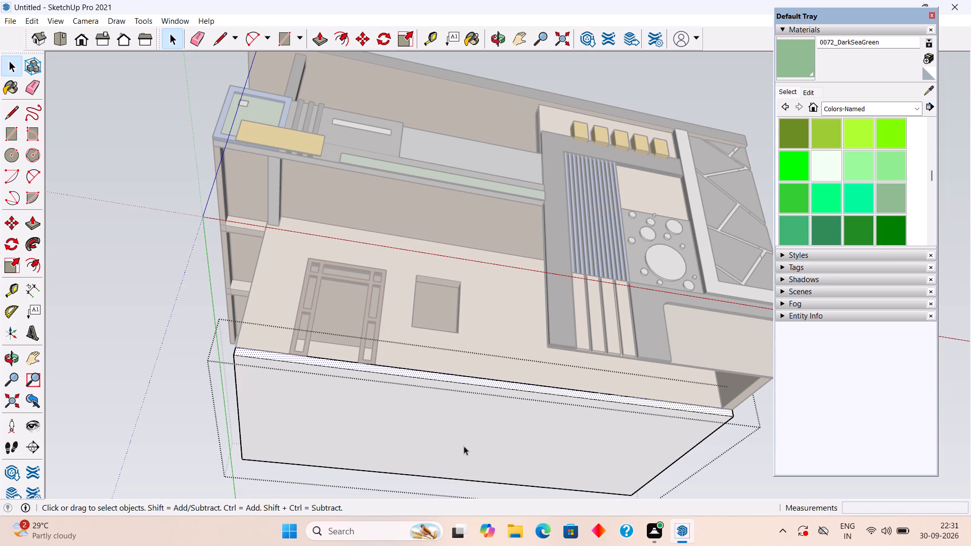
pyautogui.click(464, 446)
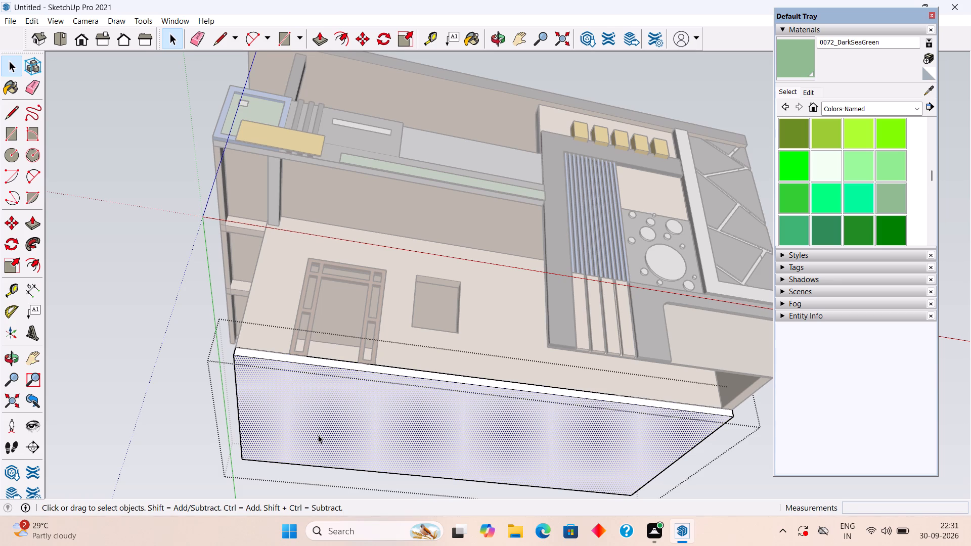
pyautogui.press('p')
pyautogui.click(318, 435)
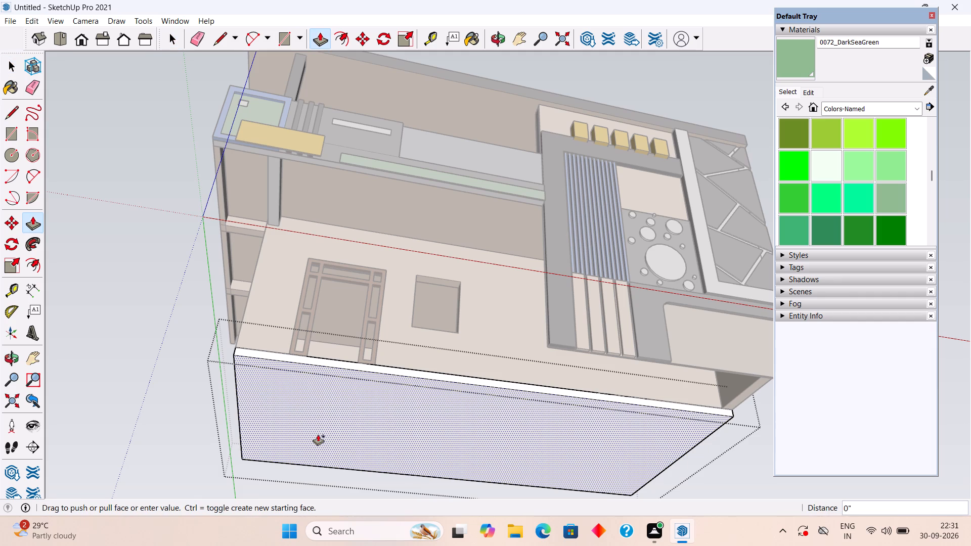
pyautogui.click(318, 435)
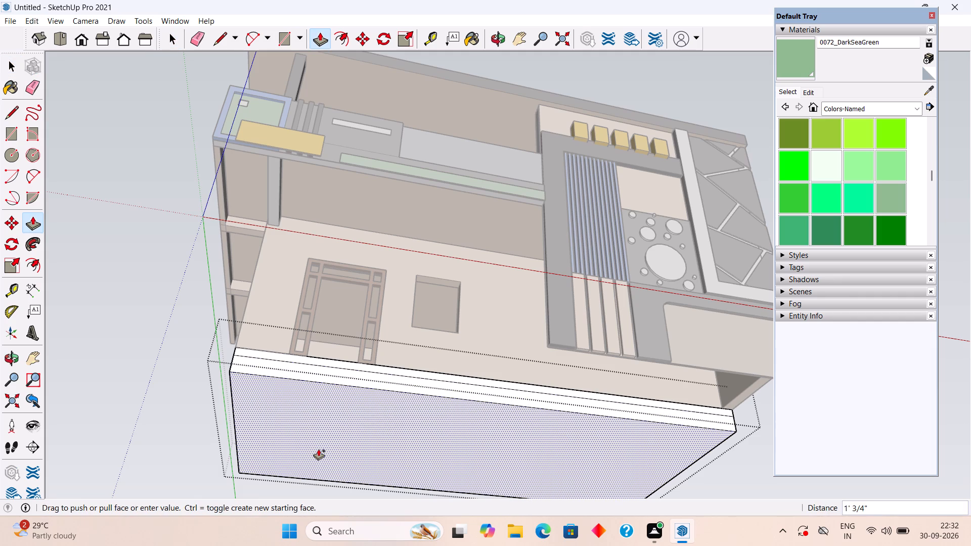
pyautogui.write('6"')
pyautogui.press('Return')
pyautogui.press('space')
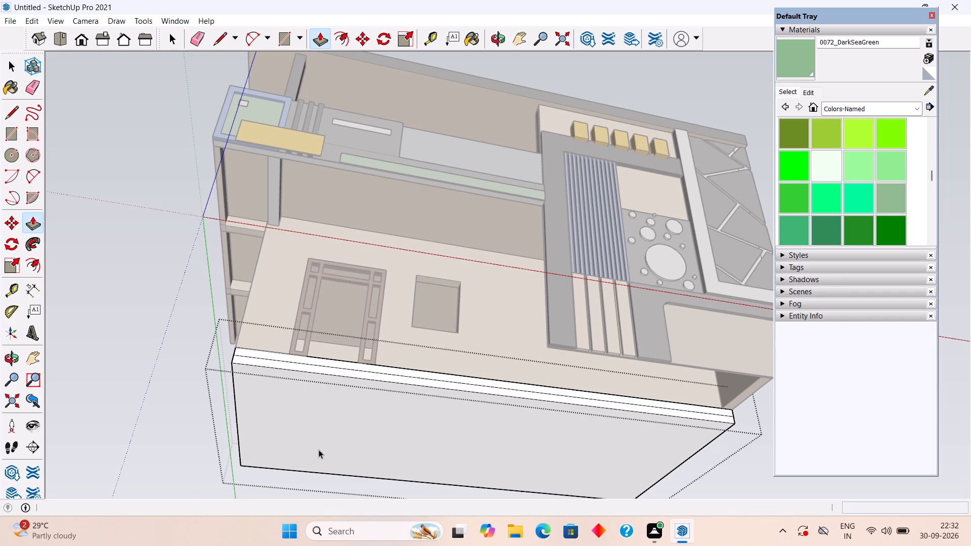
# Pull the front face of the slab's lower section forward 2 7/8", then another 6' 3 1/8", to form a porch, and close the group.
pyautogui.scroll(-1, 355, 366)
pyautogui.moveTo(355, 366); pyautogui.dragTo(375, 545, button='middle')
pyautogui.scroll(4, 446, 417)
pyautogui.click(426, 385)
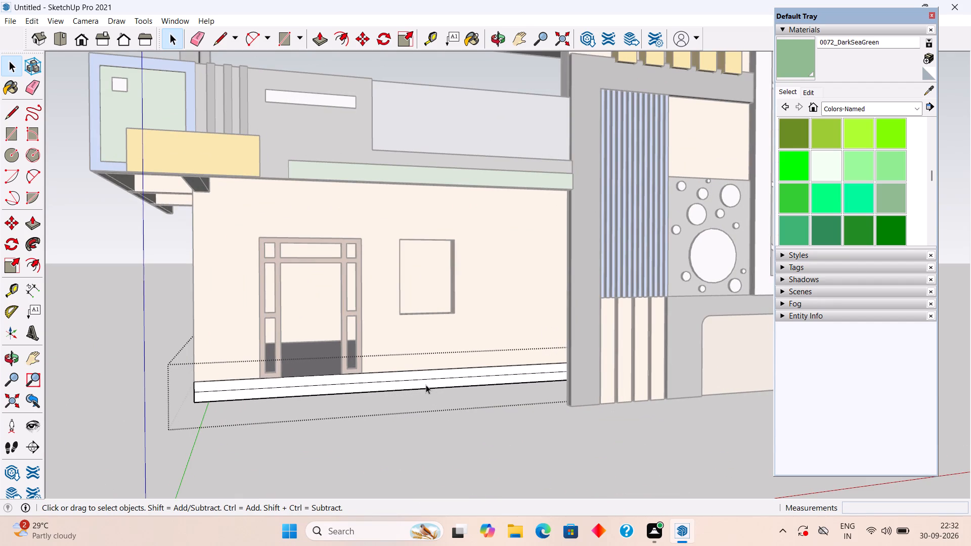
pyautogui.press('p')
pyautogui.click(426, 385)
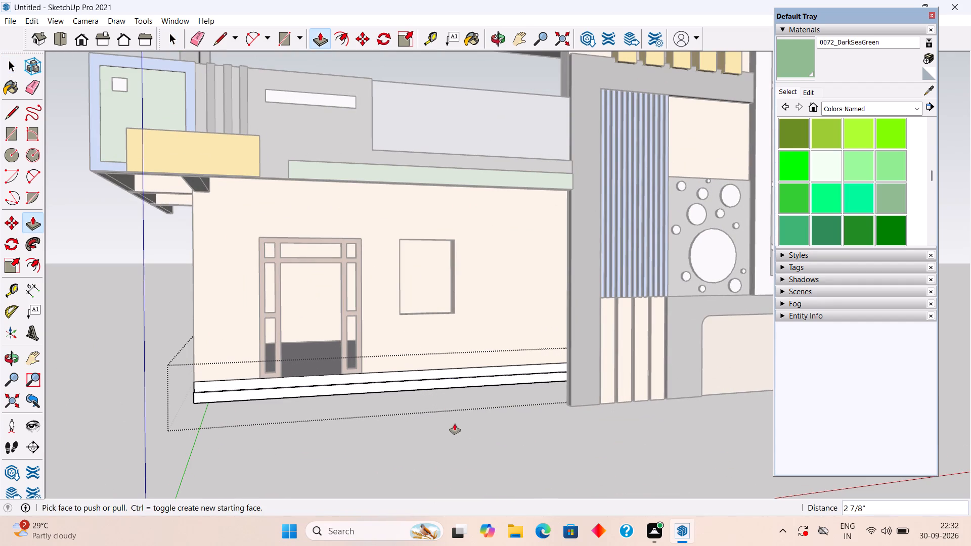
pyautogui.scroll(6, 420, 401)
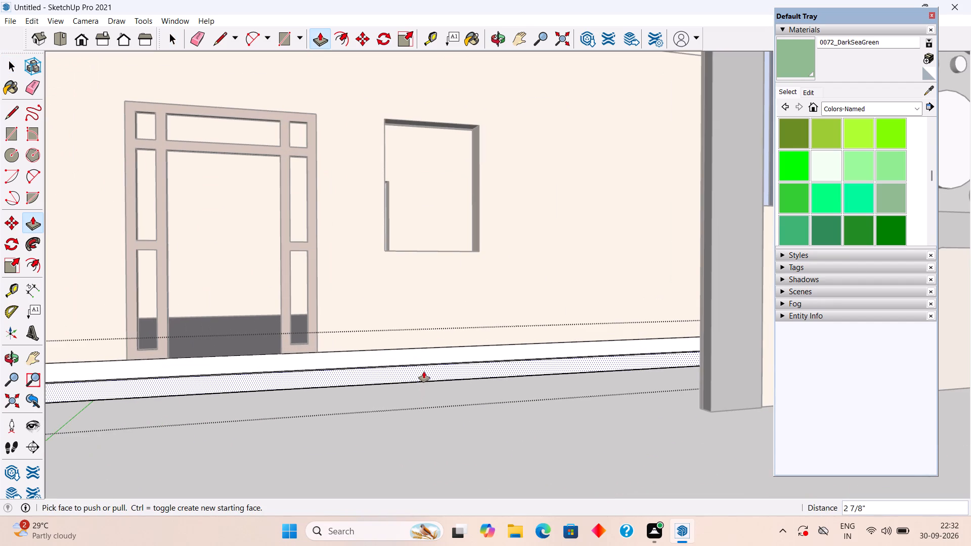
pyautogui.click(424, 371)
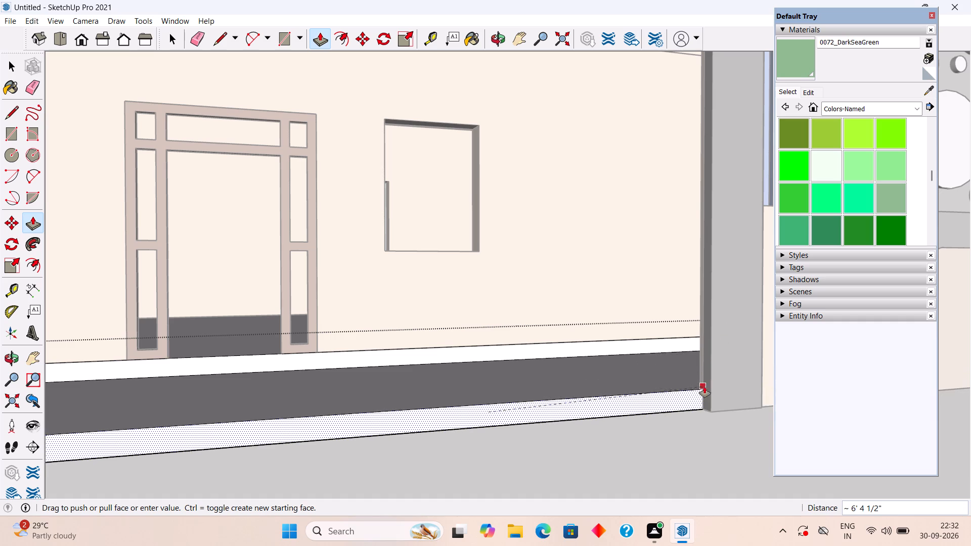
pyautogui.scroll(5, 694, 366)
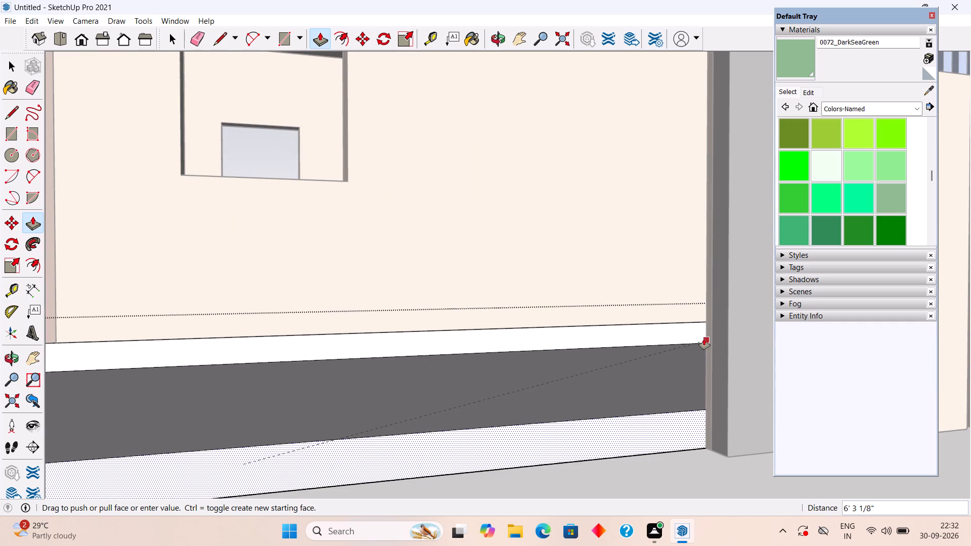
pyautogui.click(704, 339)
pyautogui.press('space')
pyautogui.scroll(-5, 691, 377)
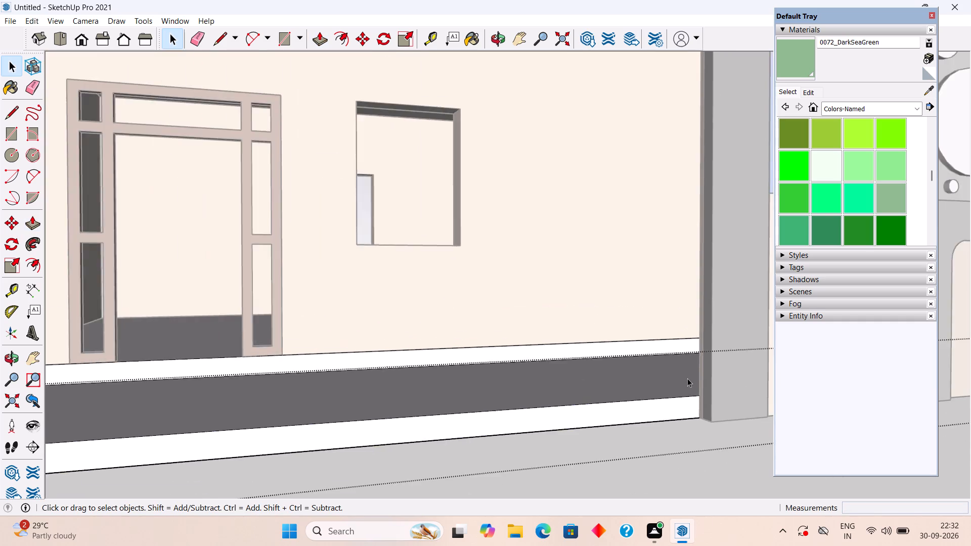
pyautogui.scroll(-5, 667, 395)
pyautogui.click(646, 483)
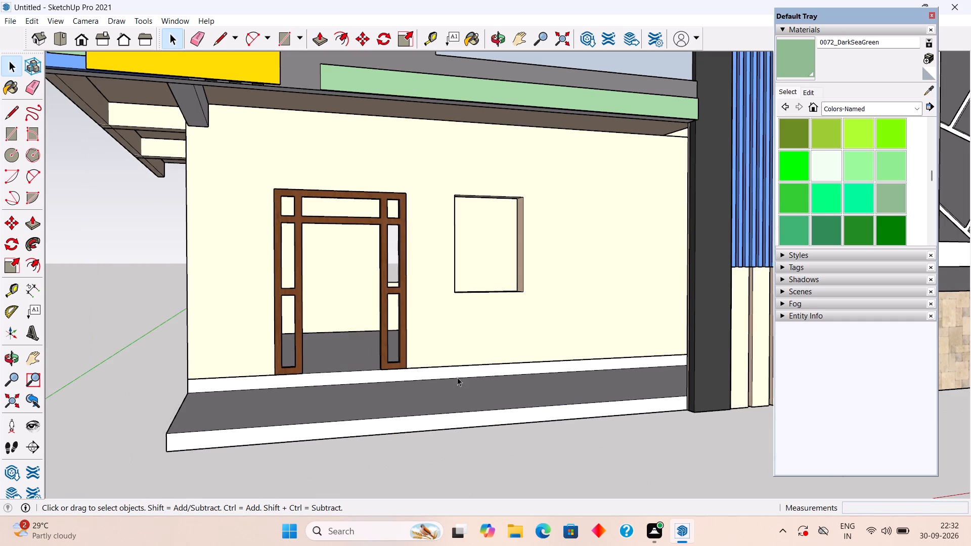
# Examine the porch platform and slab edges in front of the door wall from several angles.
pyautogui.moveTo(457, 377); pyautogui.dragTo(678, 366, button='middle')
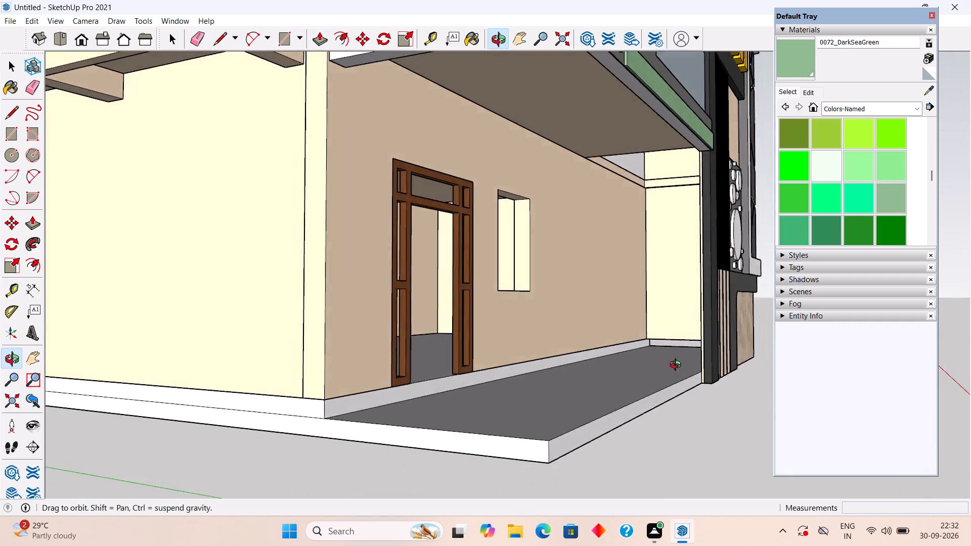
pyautogui.moveTo(678, 366); pyautogui.dragTo(518, 394, button='middle')
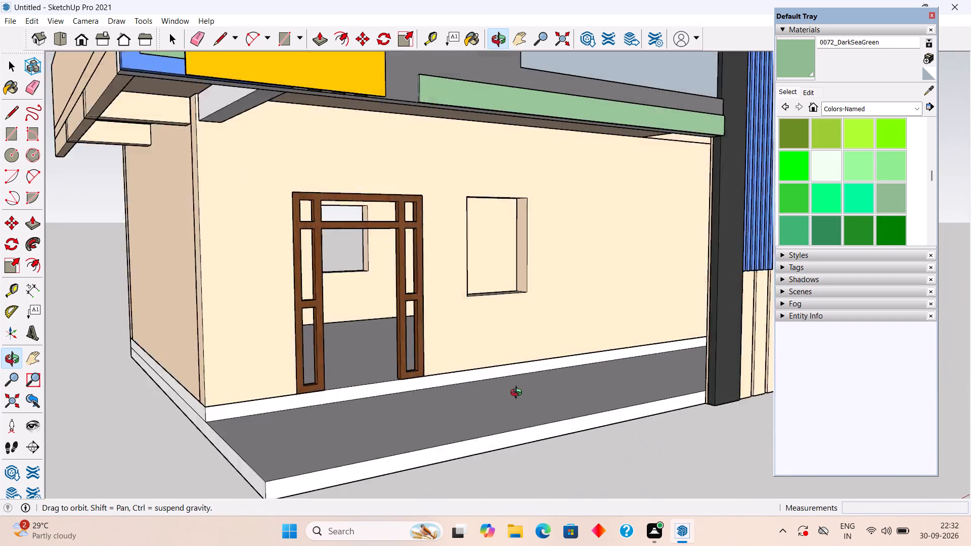
pyautogui.moveTo(518, 394); pyautogui.dragTo(325, 353, button='middle')
pyautogui.scroll(-4, 325, 353)
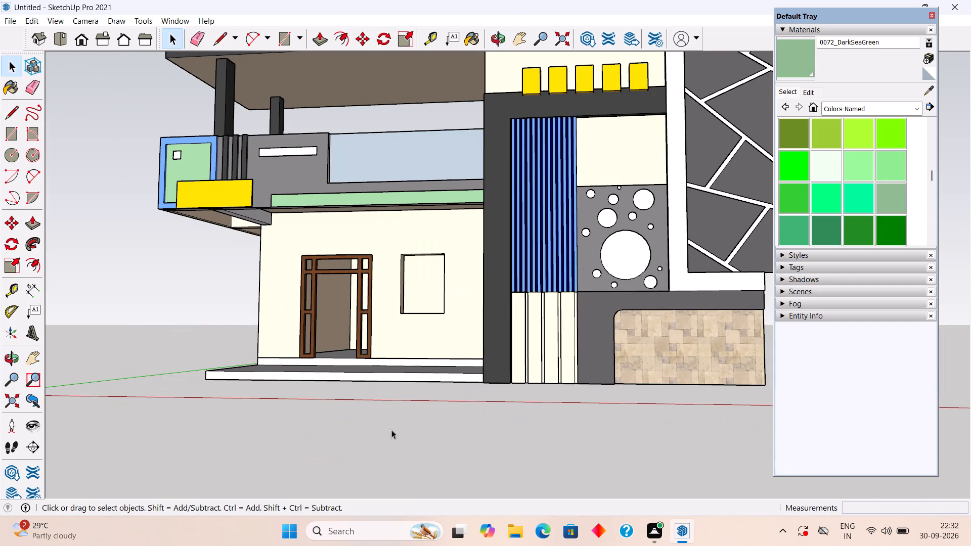
pyautogui.click(398, 450)
pyautogui.moveTo(414, 348); pyautogui.dragTo(444, 464, button='middle')
pyautogui.click(407, 396)
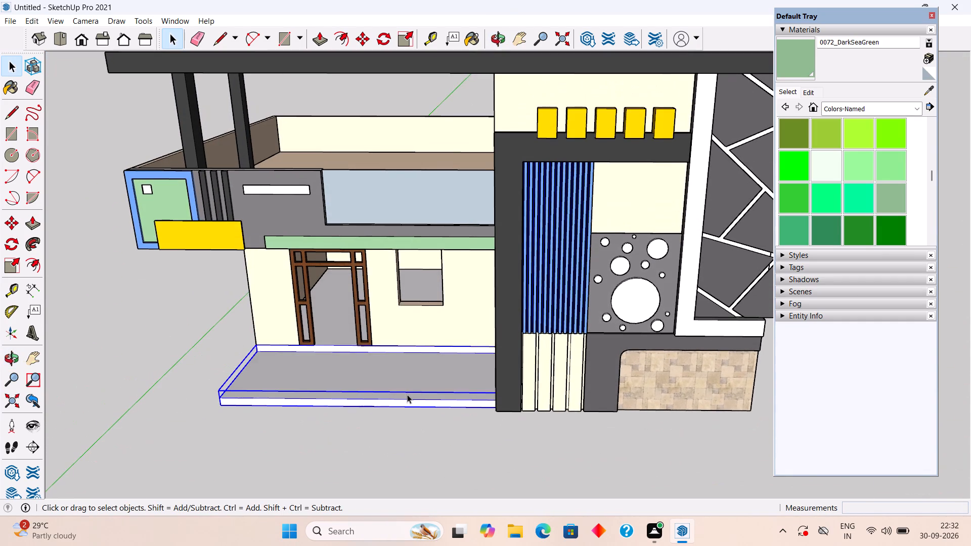
pyautogui.doubleClick(407, 394)
pyautogui.click(407, 394)
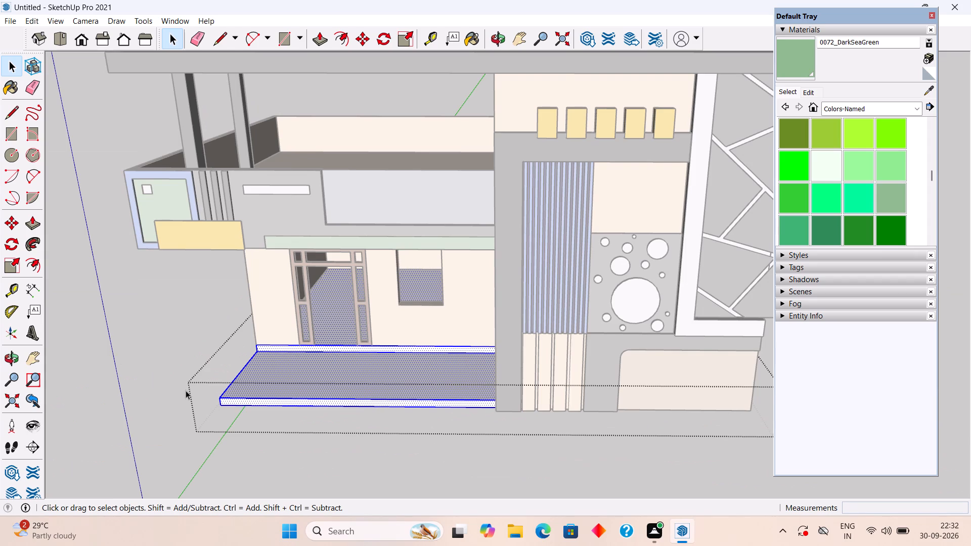
pyautogui.click(461, 464)
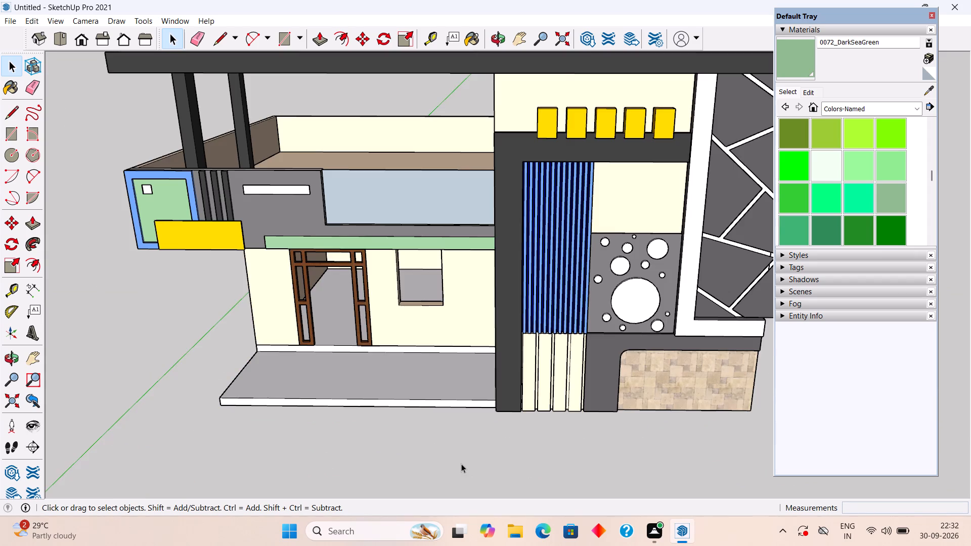
pyautogui.moveTo(396, 424); pyautogui.dragTo(466, 451, button='middle')
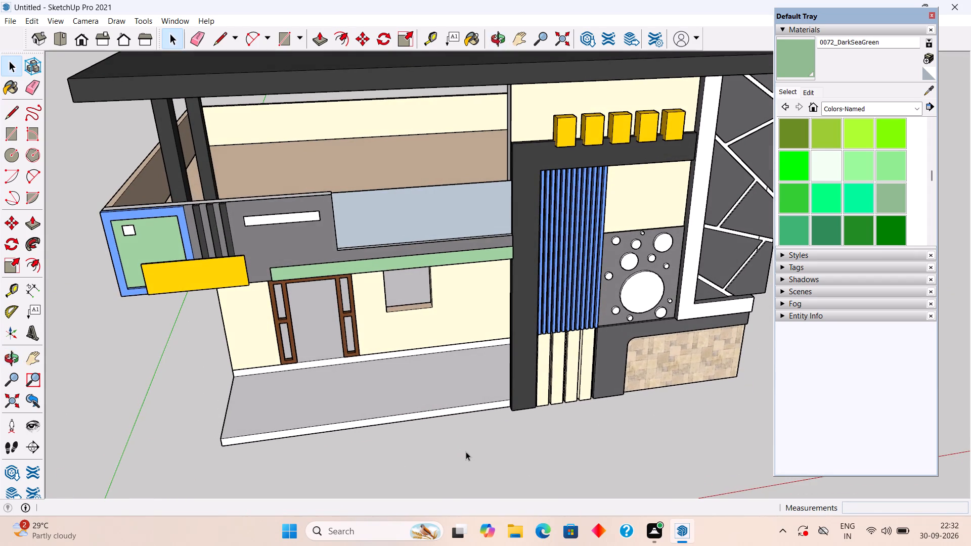
pyautogui.moveTo(467, 445); pyautogui.dragTo(755, 335, button='middle')
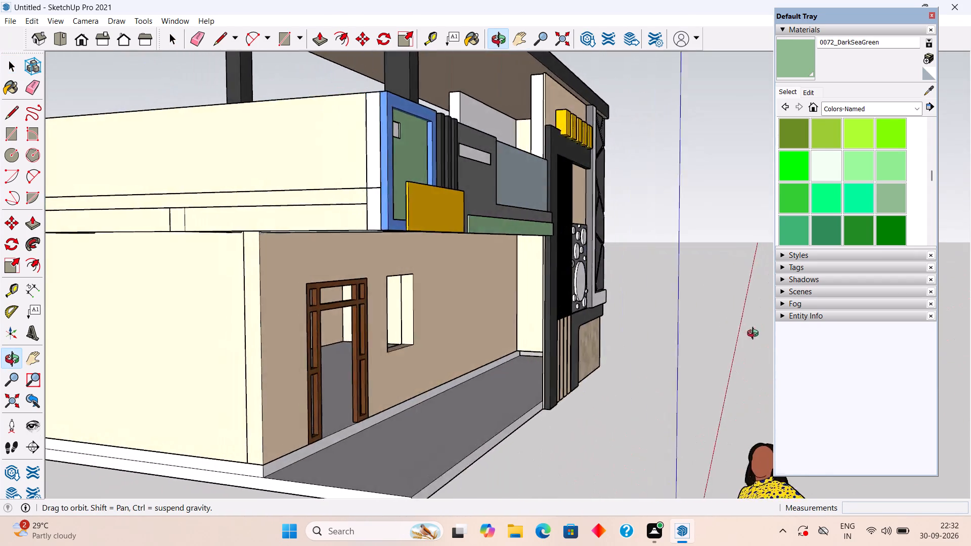
pyautogui.moveTo(755, 335); pyautogui.dragTo(572, 385, button='middle')
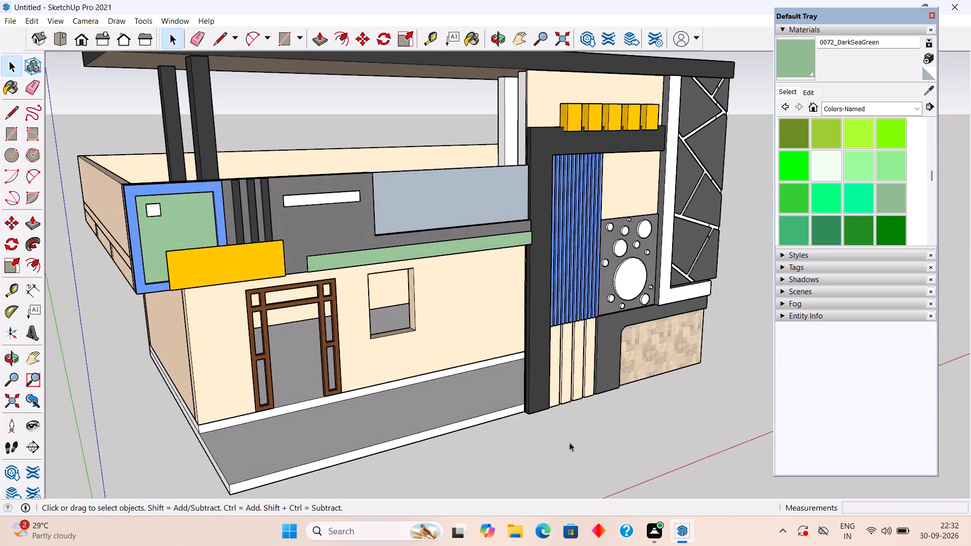
pyautogui.click(565, 465)
# Inside the slab's group, paint the porch top, the riser below the door and the porch front with Granite Tile.
pyautogui.doubleClick(449, 399)
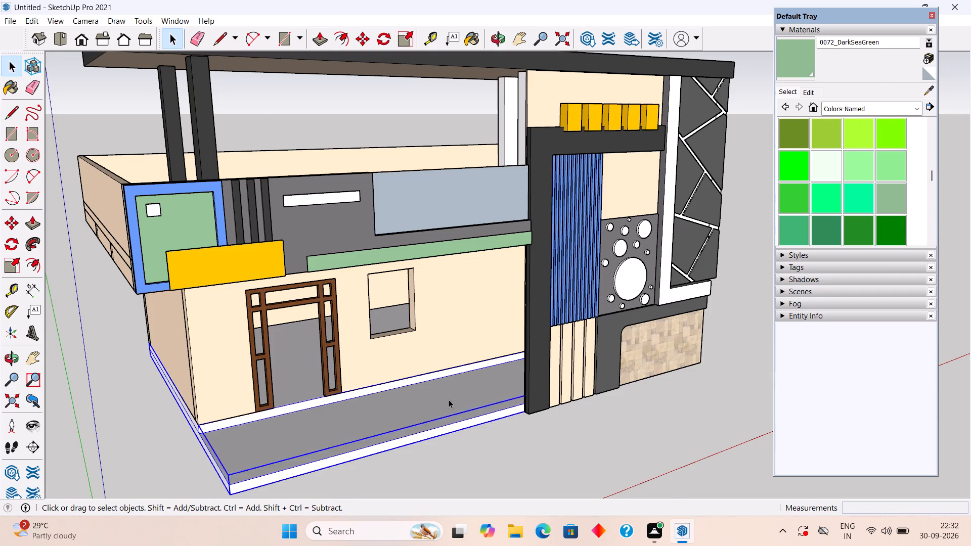
pyautogui.click(457, 421)
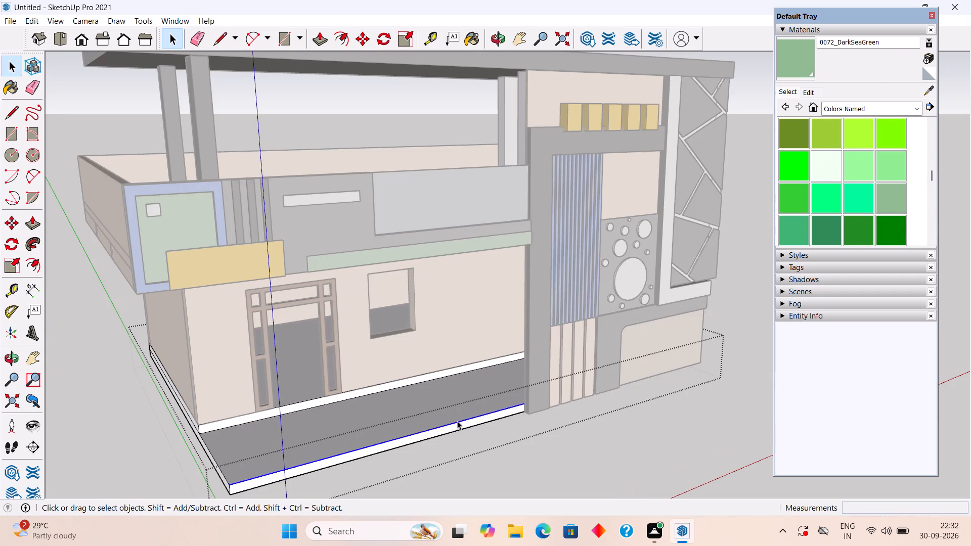
pyautogui.click(463, 442)
pyautogui.click(463, 420)
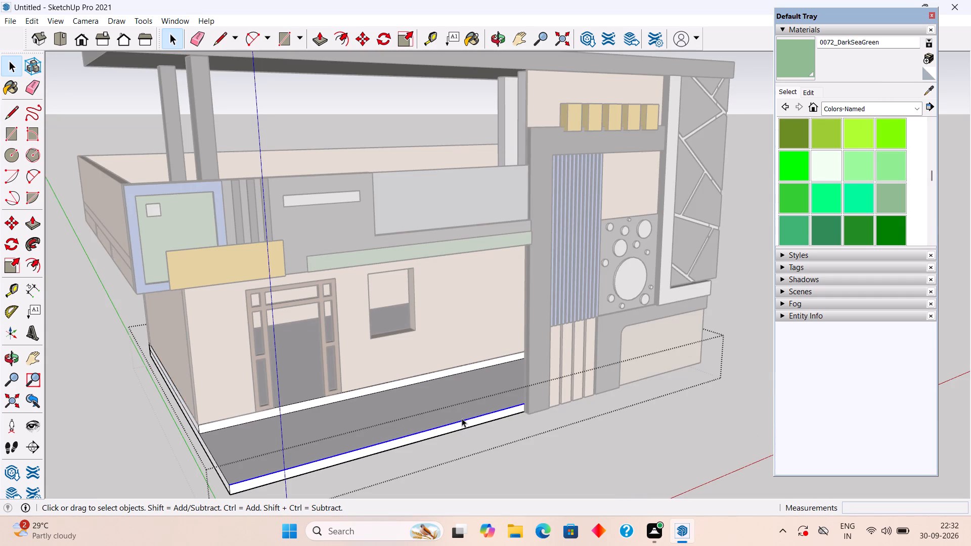
pyautogui.doubleClick(461, 409)
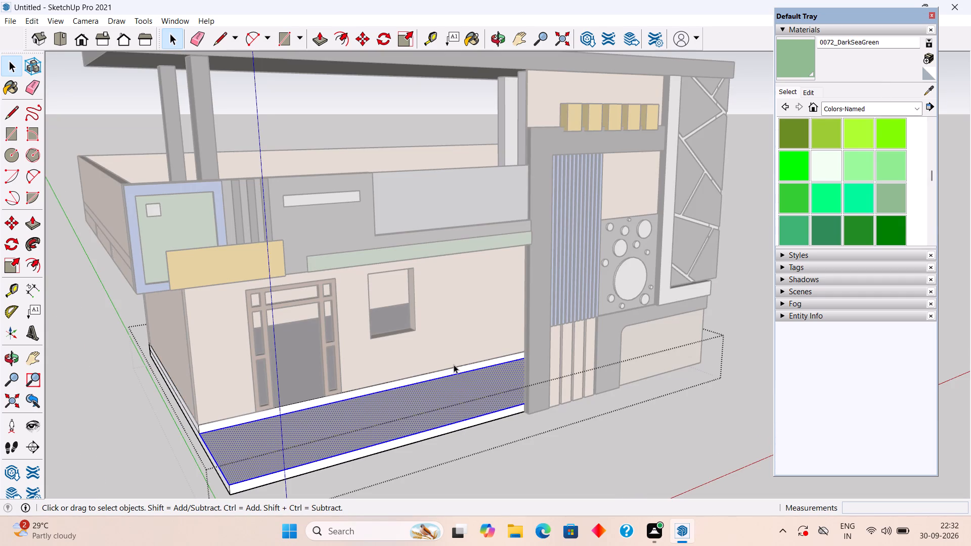
pyautogui.keyDown('shift'); pyautogui.click(358, 394); pyautogui.keyUp('shift')
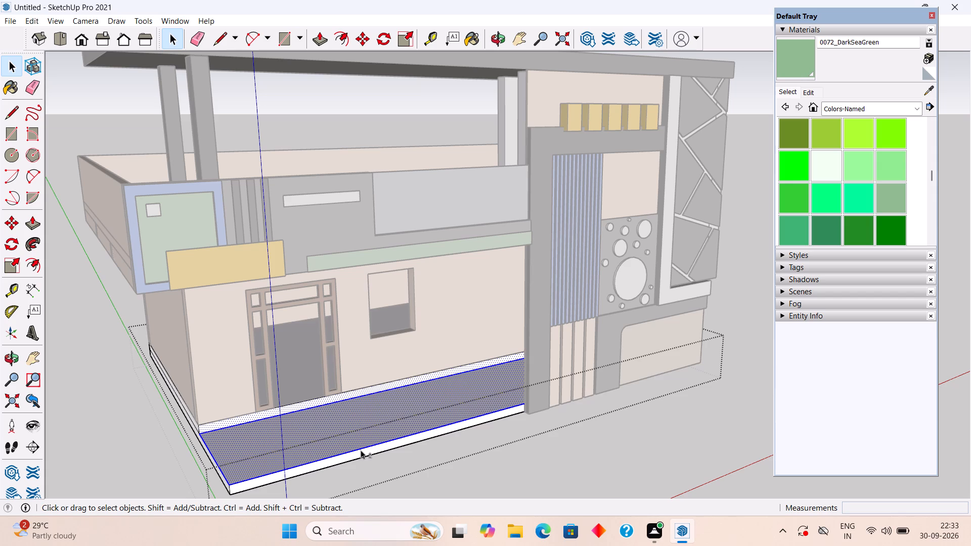
pyautogui.keyDown('shift'); pyautogui.click(368, 450); pyautogui.keyUp('shift')
pyautogui.click(853, 106)
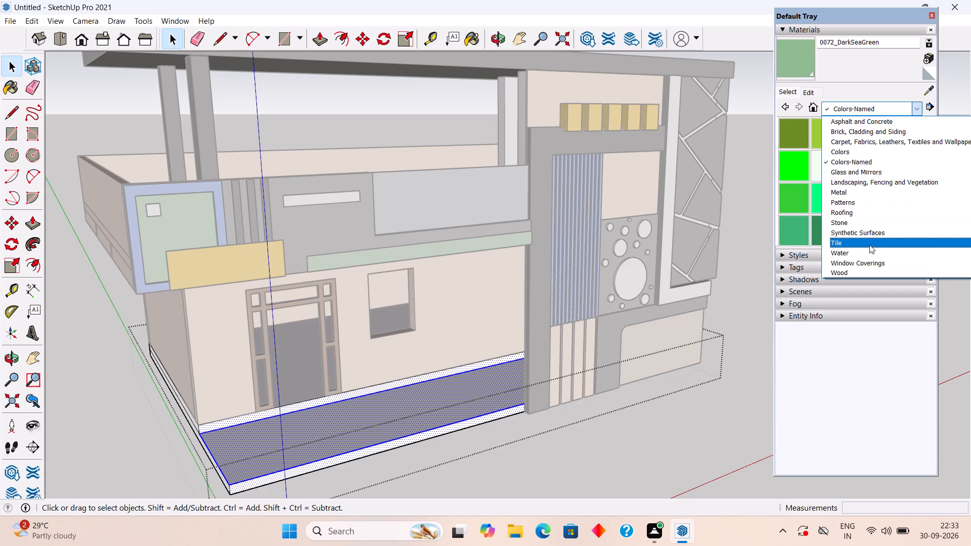
pyautogui.click(869, 245)
pyautogui.click(888, 160)
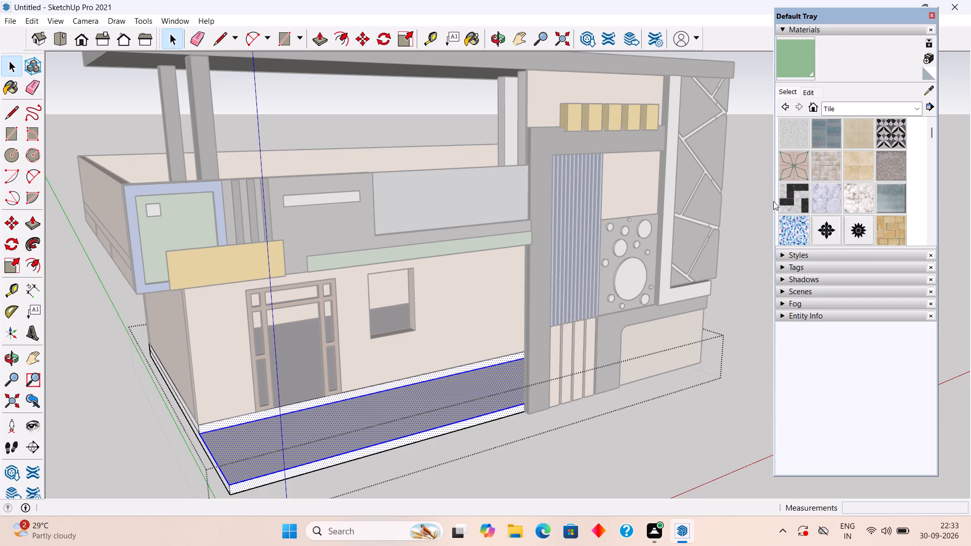
pyautogui.click(326, 438)
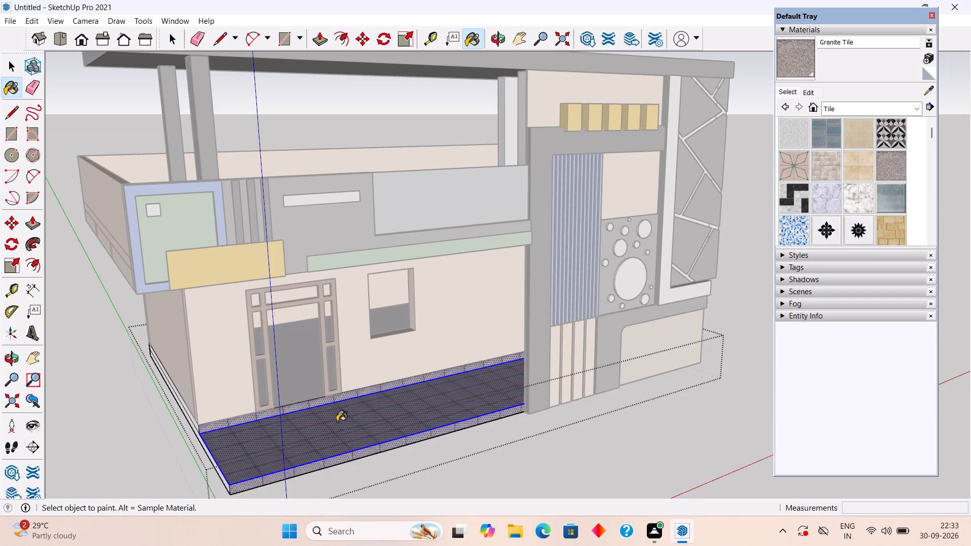
pyautogui.press('space')
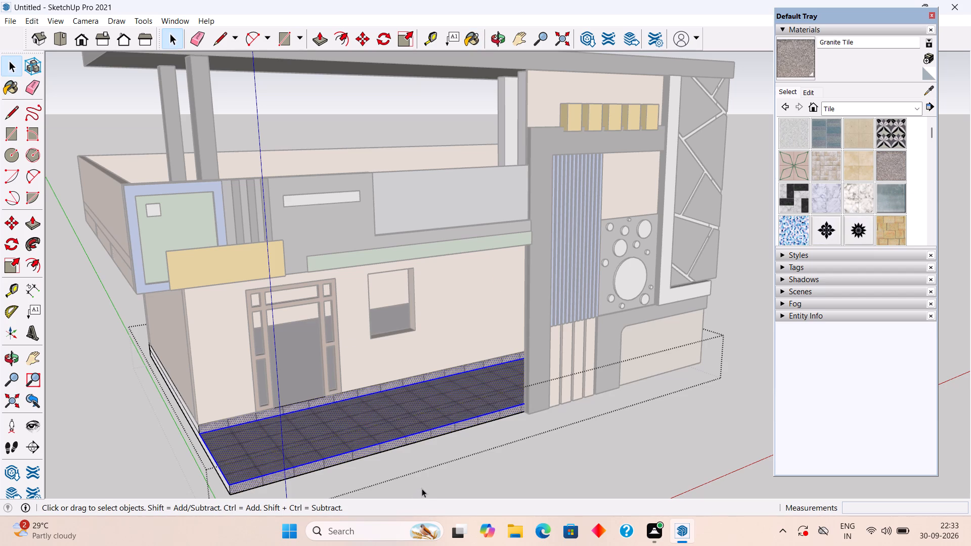
pyautogui.click(426, 484)
# Set the Granite Tile texture size to 6" by 6".
pyautogui.moveTo(417, 475); pyautogui.dragTo(300, 505, button='middle')
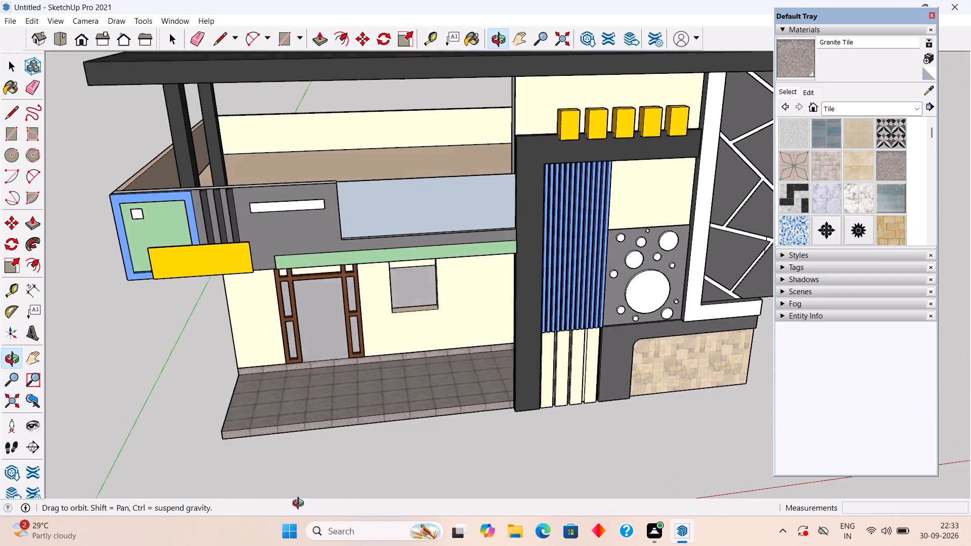
pyautogui.moveTo(300, 505); pyautogui.dragTo(308, 432, button='middle')
pyautogui.scroll(4, 354, 383)
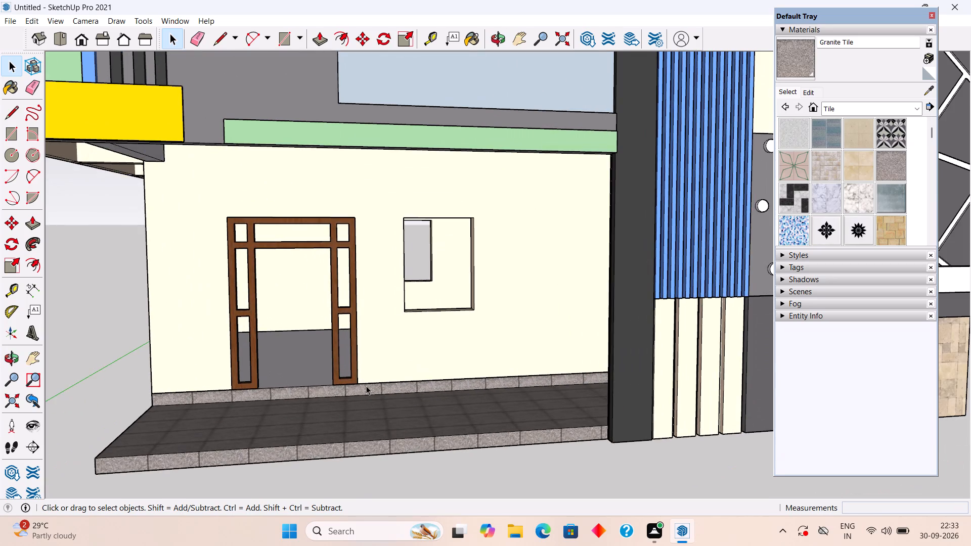
pyautogui.moveTo(366, 386); pyautogui.dragTo(372, 454, button='middle')
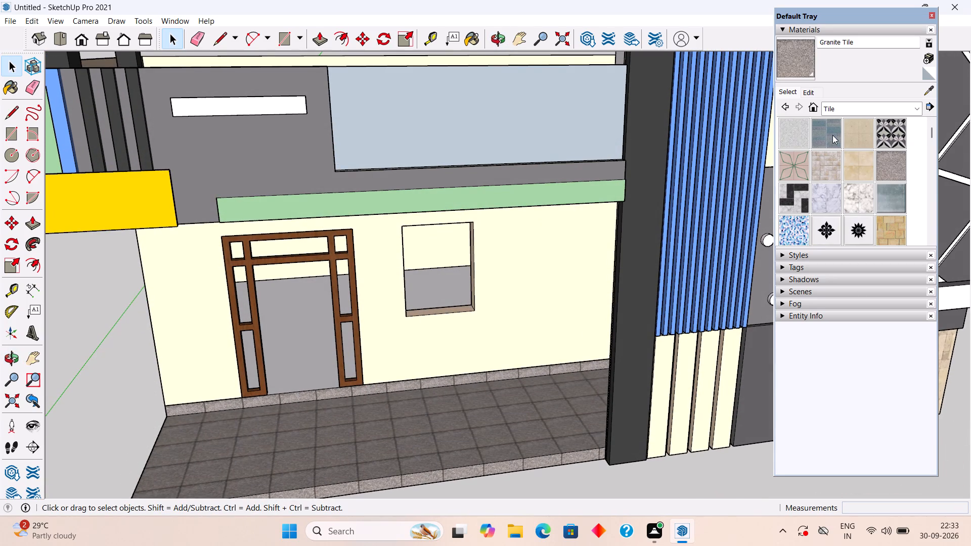
pyautogui.click(811, 95)
pyautogui.click(815, 230)
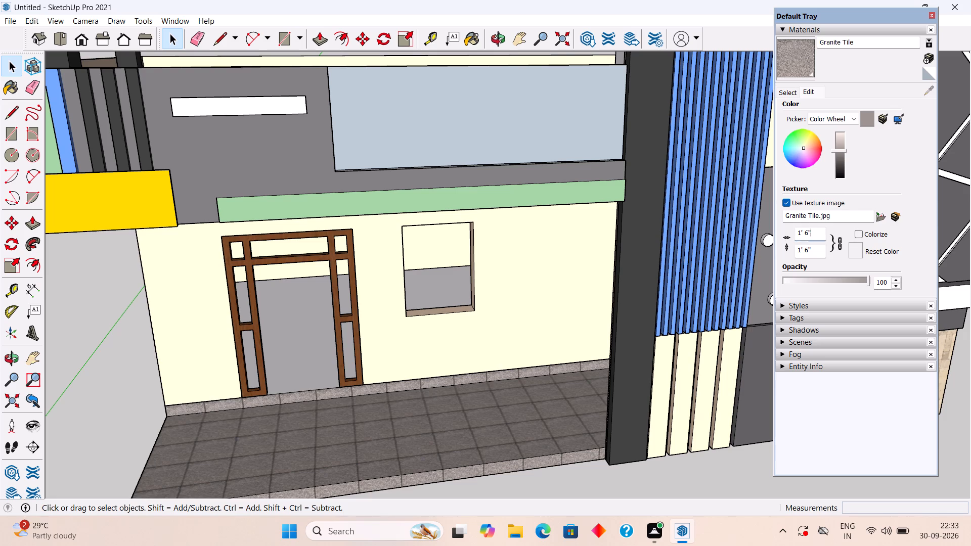
pyautogui.press('BackSpace')
pyautogui.press('BackSpace')
pyautogui.press('BackSpace')
pyautogui.press('BackSpace')
pyautogui.press('BackSpace')
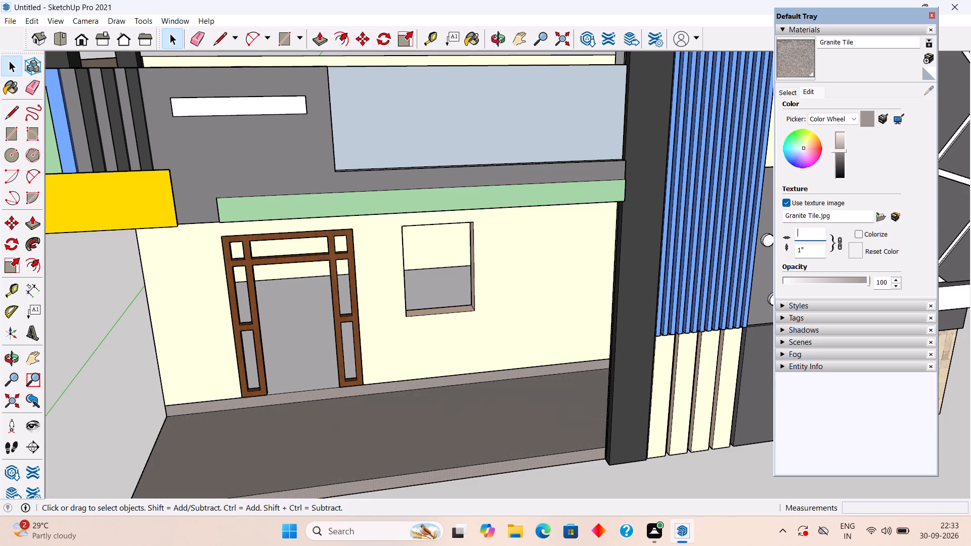
pyautogui.write('6"')
pyautogui.press('Return')
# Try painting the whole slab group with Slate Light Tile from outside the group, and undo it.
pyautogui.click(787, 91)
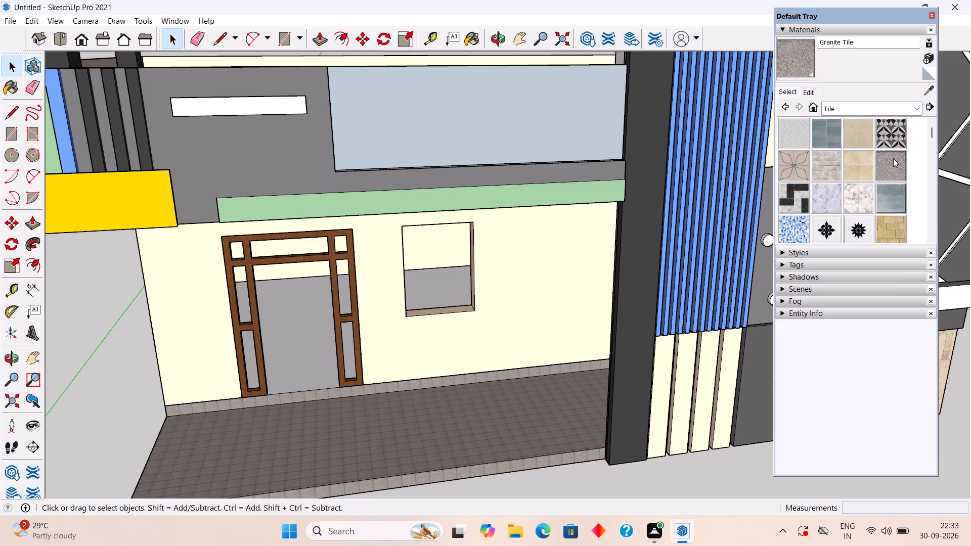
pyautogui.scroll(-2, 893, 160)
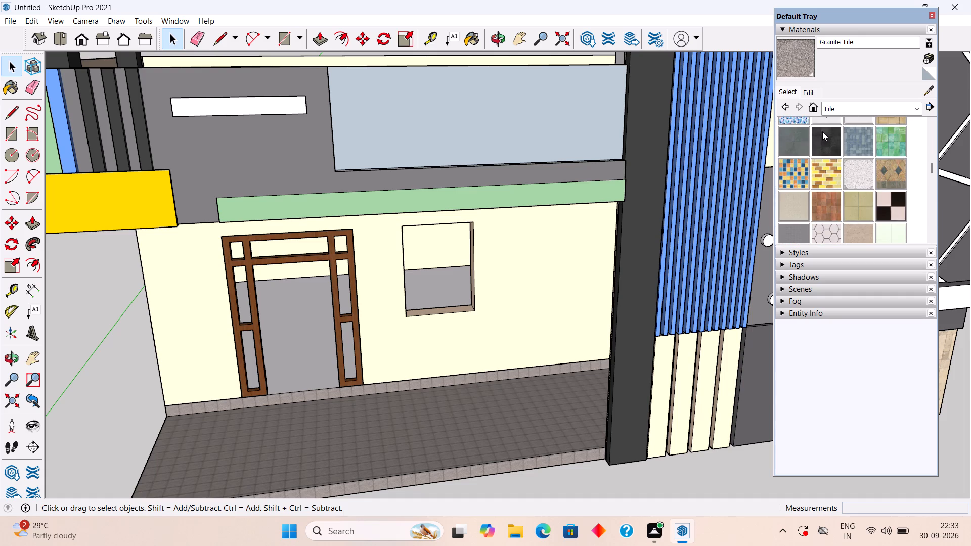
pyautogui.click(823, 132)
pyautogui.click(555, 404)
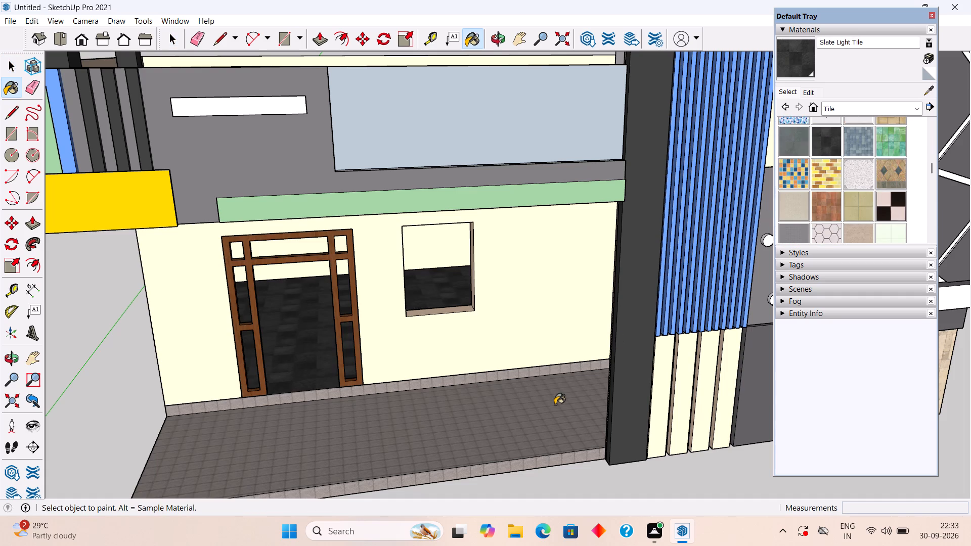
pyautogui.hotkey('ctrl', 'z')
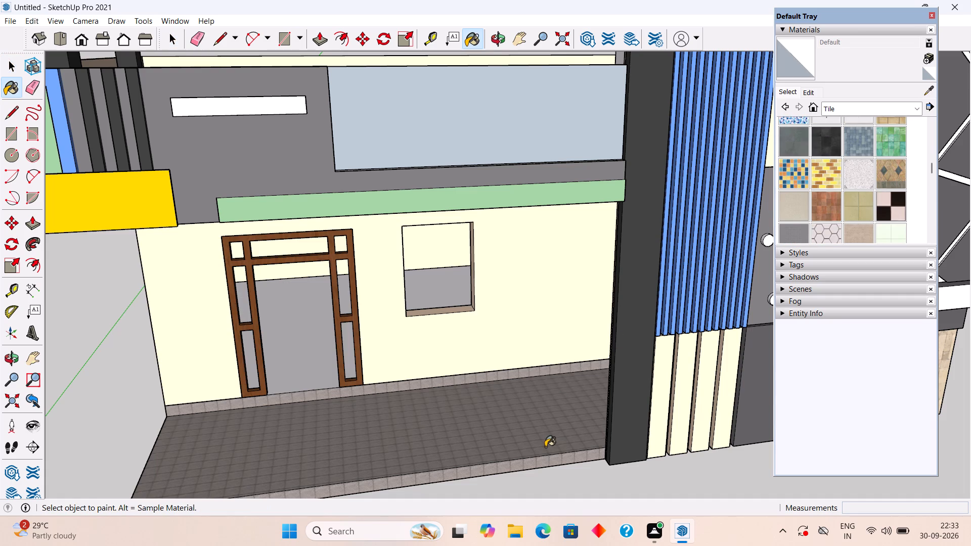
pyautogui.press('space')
# Inside the slab's group, repaint the porch top, the riser below the door wall and the porch front with Slate Light Tile, and close the group.
pyautogui.scroll(-3, 545, 459)
pyautogui.moveTo(536, 468); pyautogui.dragTo(582, 401, button='middle')
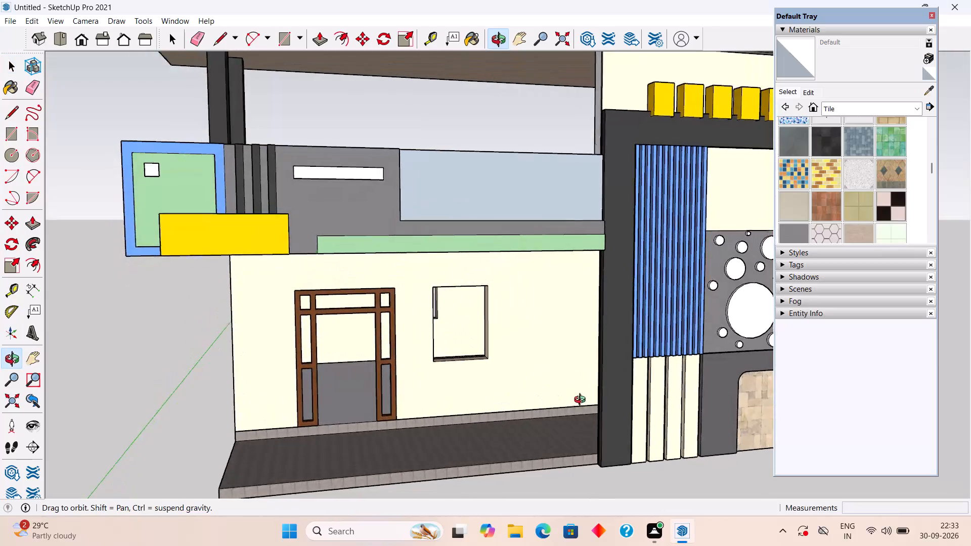
pyautogui.moveTo(582, 401); pyautogui.dragTo(585, 420, button='middle')
pyautogui.scroll(-3, 599, 405)
pyautogui.doubleClick(484, 421)
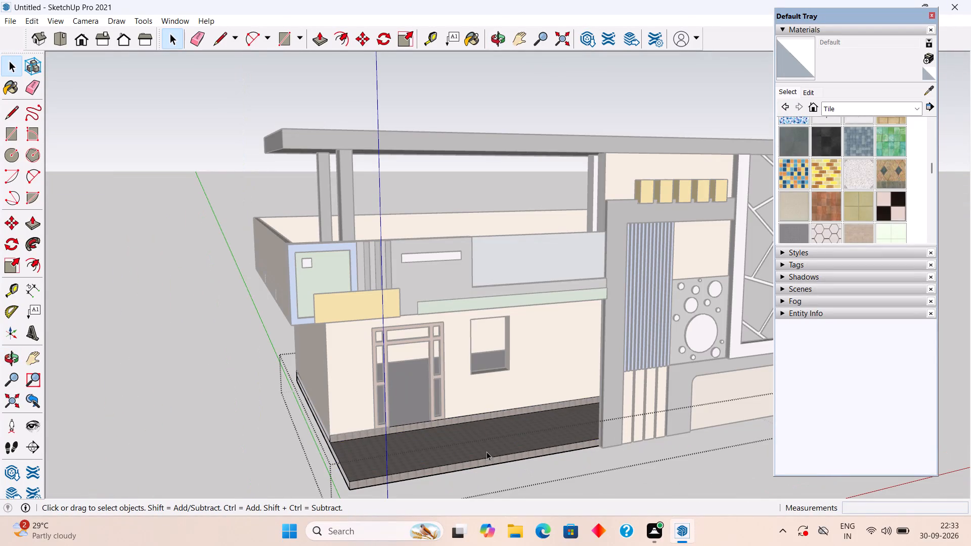
pyautogui.click(487, 452)
pyautogui.keyDown('shift'); pyautogui.click(495, 461); pyautogui.keyUp('shift')
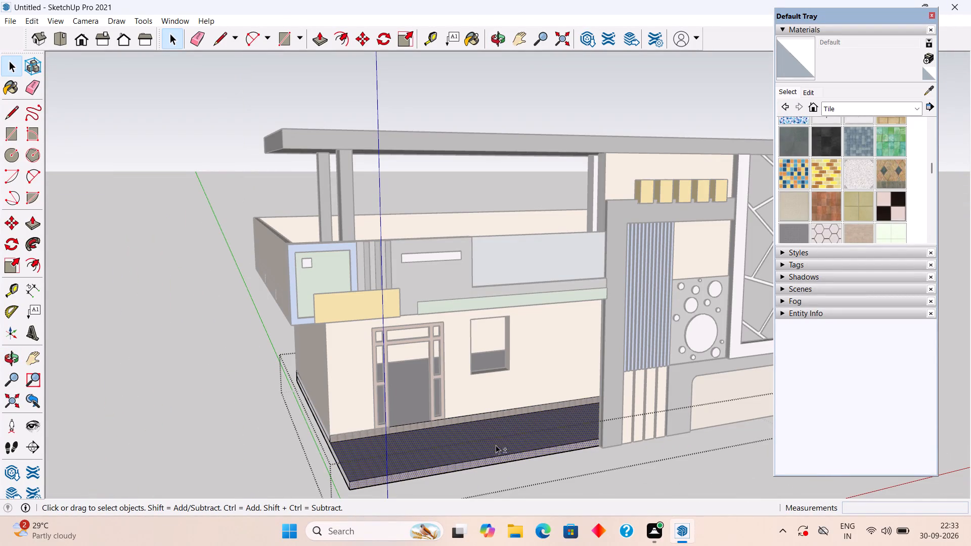
pyautogui.keyDown('shift'); pyautogui.click(495, 420); pyautogui.keyUp('shift')
pyautogui.keyDown('shift'); pyautogui.click(495, 414); pyautogui.keyUp('shift')
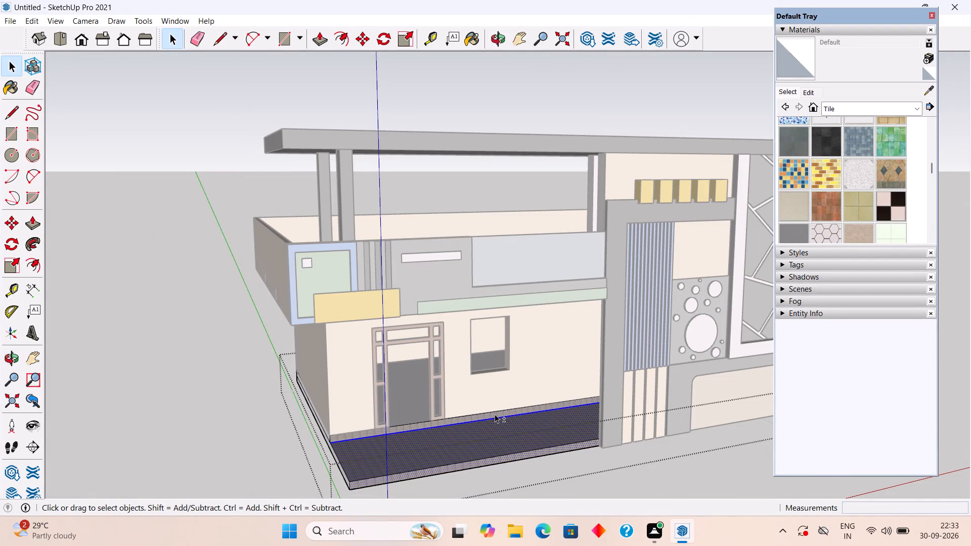
pyautogui.click(825, 143)
pyautogui.click(515, 452)
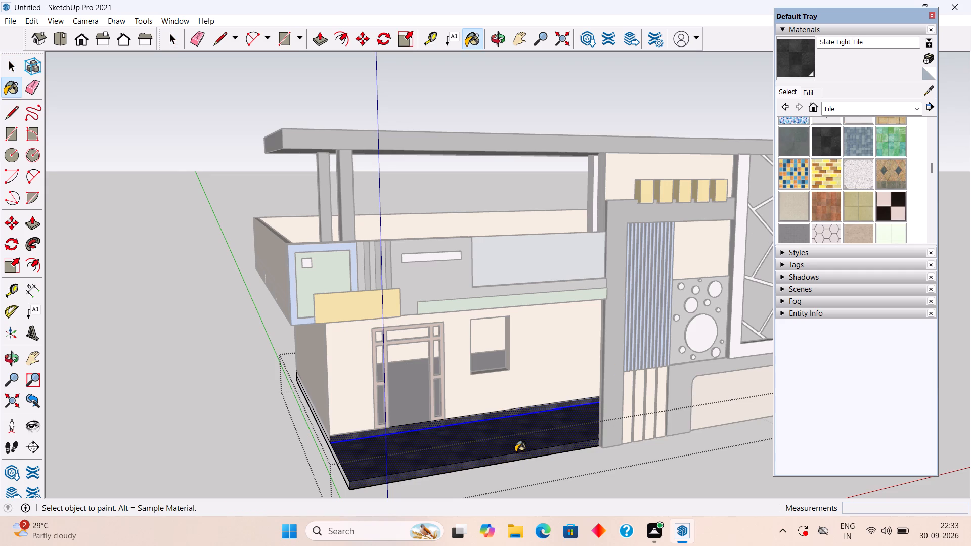
pyautogui.press('space')
pyautogui.click(547, 485)
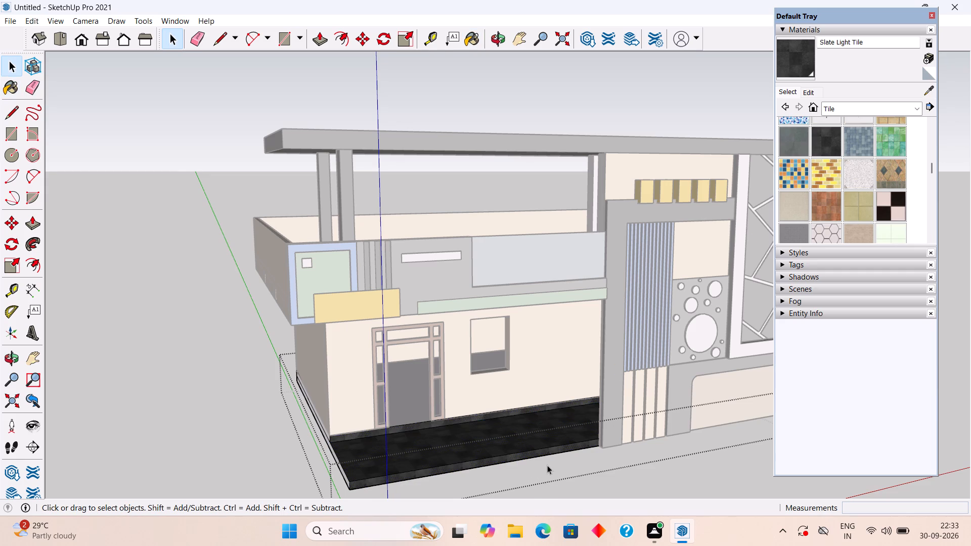
pyautogui.moveTo(544, 464); pyautogui.dragTo(432, 506, button='middle')
pyautogui.click(133, 316)
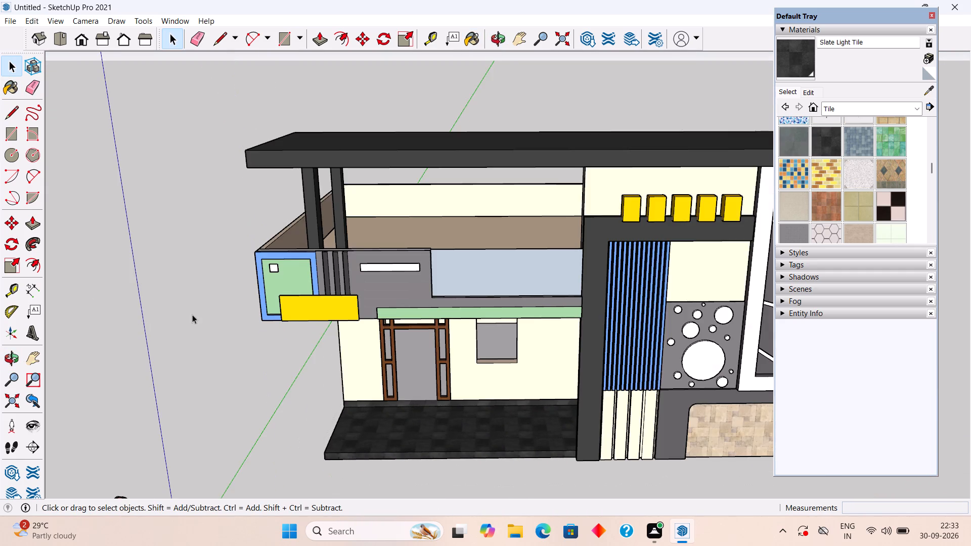
# Examine the house from the front, above and below, checking the dark tiled porch against the rest of the facade.
pyautogui.moveTo(317, 346); pyautogui.dragTo(408, 311, button='middle')
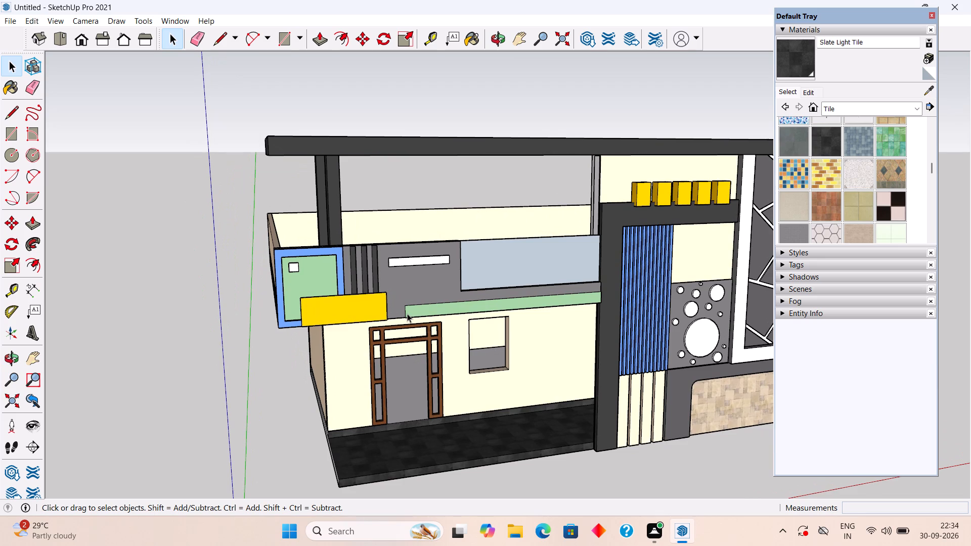
pyautogui.scroll(-5, 407, 313)
pyautogui.moveTo(463, 287); pyautogui.dragTo(367, 335, button='middle')
pyautogui.moveTo(425, 399); pyautogui.dragTo(448, 263, button='middle')
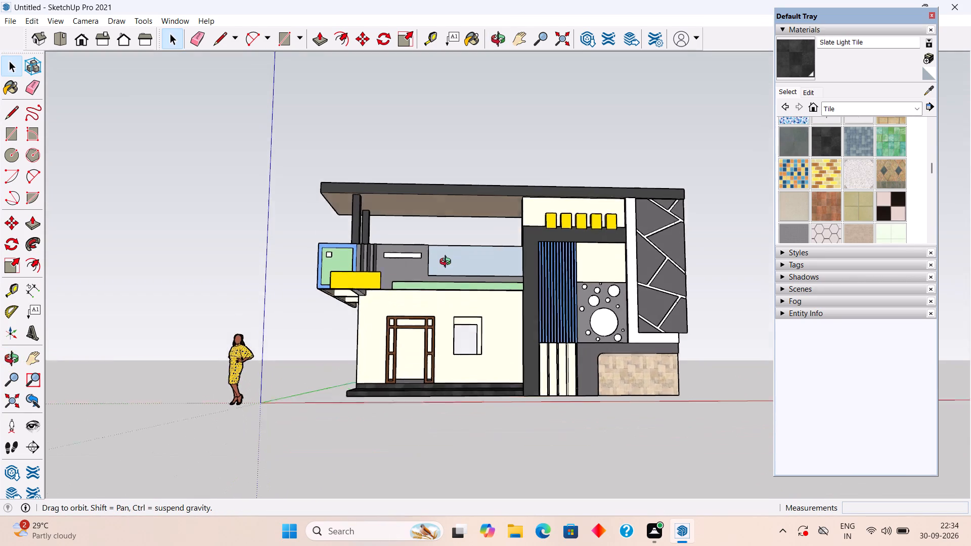
pyautogui.moveTo(448, 263); pyautogui.dragTo(442, 297, button='middle')
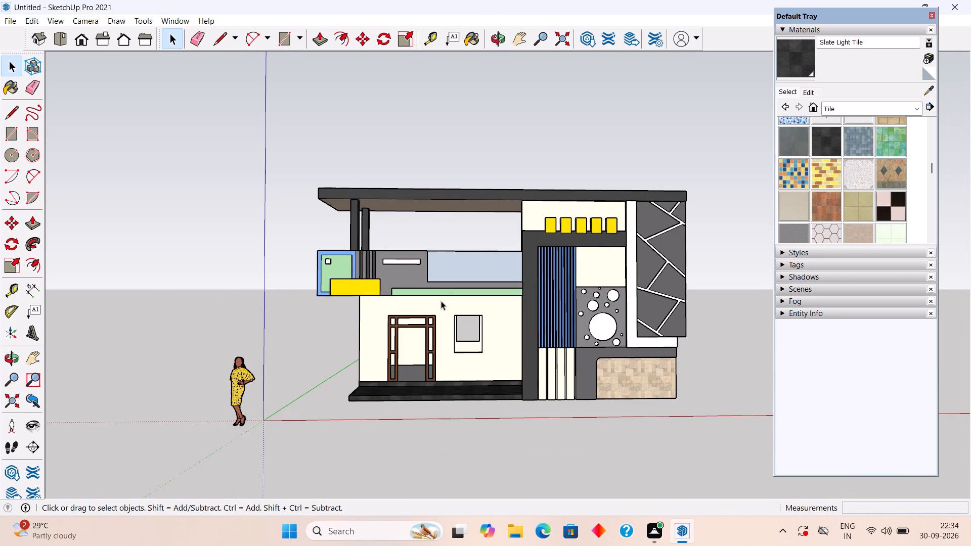
pyautogui.moveTo(440, 262); pyautogui.dragTo(450, 181, button='middle')
pyautogui.moveTo(423, 334); pyautogui.dragTo(439, 286, button='middle')
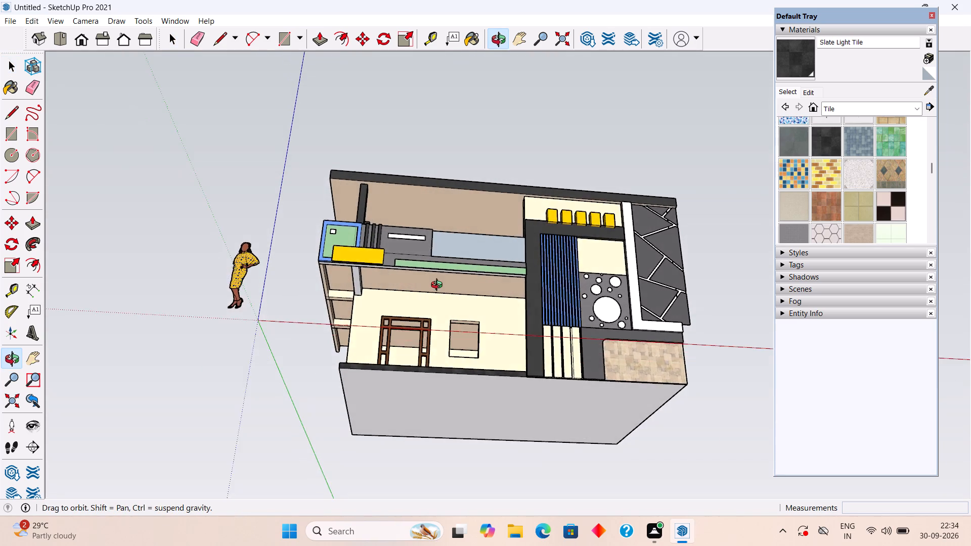
pyautogui.moveTo(439, 286); pyautogui.dragTo(361, 414, button='middle')
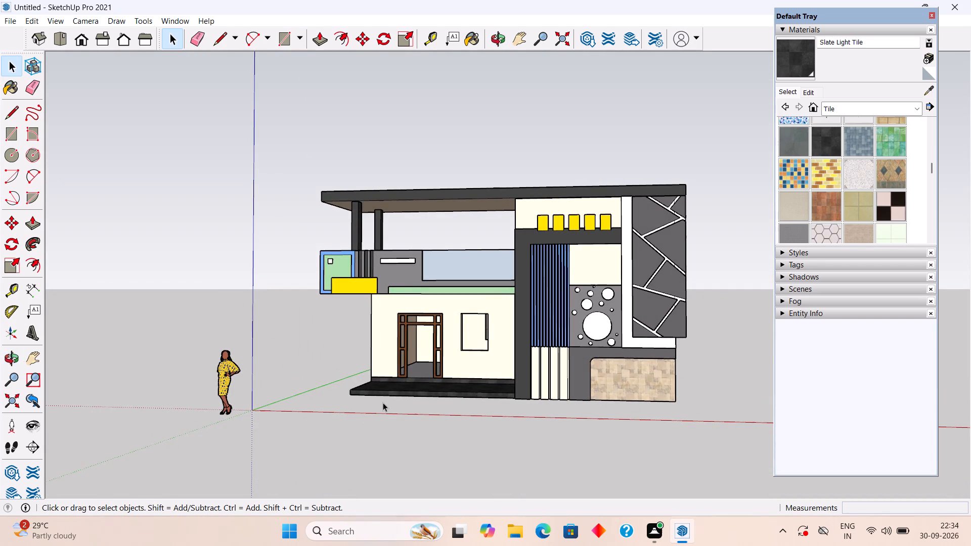
pyautogui.scroll(4, 386, 400)
pyautogui.scroll(-7, 389, 384)
pyautogui.moveTo(516, 409); pyautogui.dragTo(524, 404, button='middle')
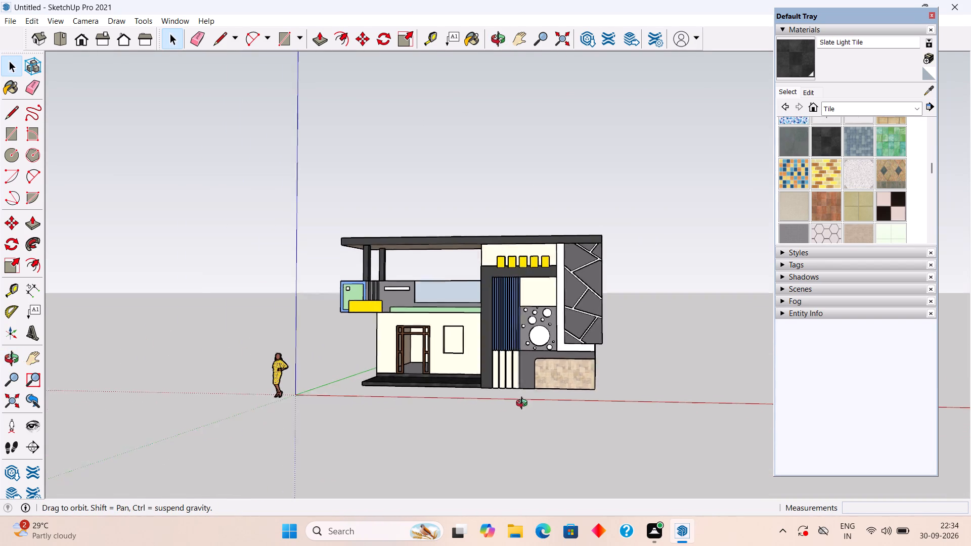
pyautogui.moveTo(524, 404); pyautogui.dragTo(560, 303, button='middle')
pyautogui.scroll(4, 557, 300)
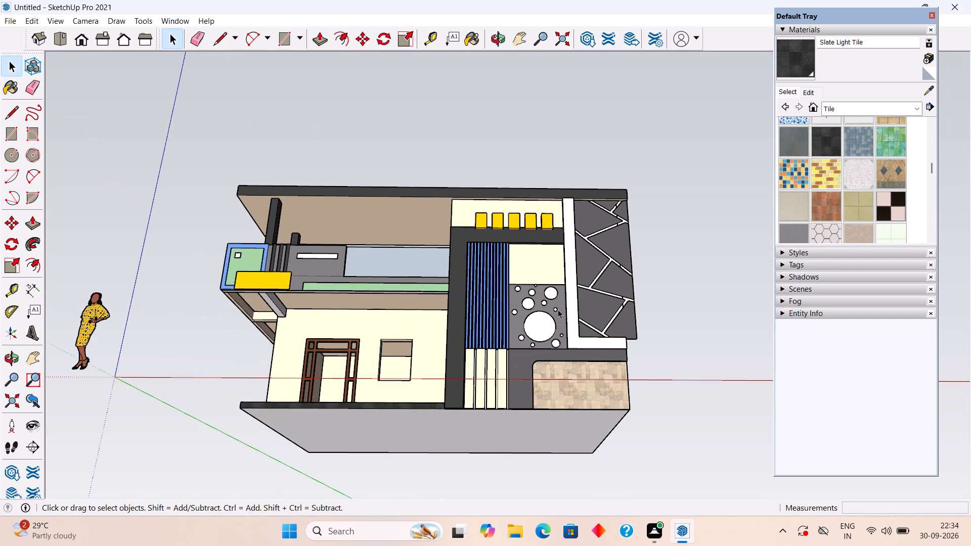
pyautogui.moveTo(554, 318); pyautogui.dragTo(572, 415, button='middle')
pyautogui.scroll(4, 572, 415)
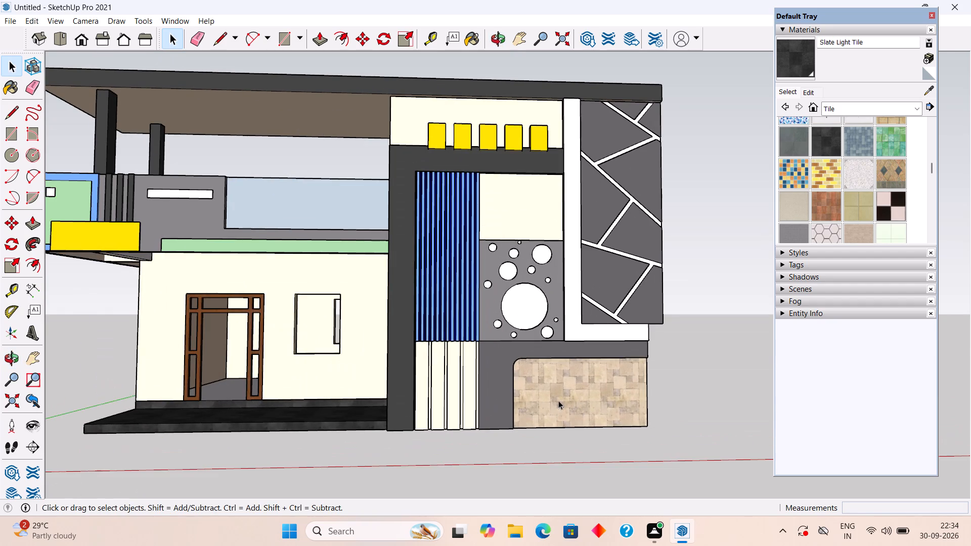
pyautogui.moveTo(560, 383); pyautogui.dragTo(576, 350, button='middle')
pyautogui.scroll(-2, 576, 350)
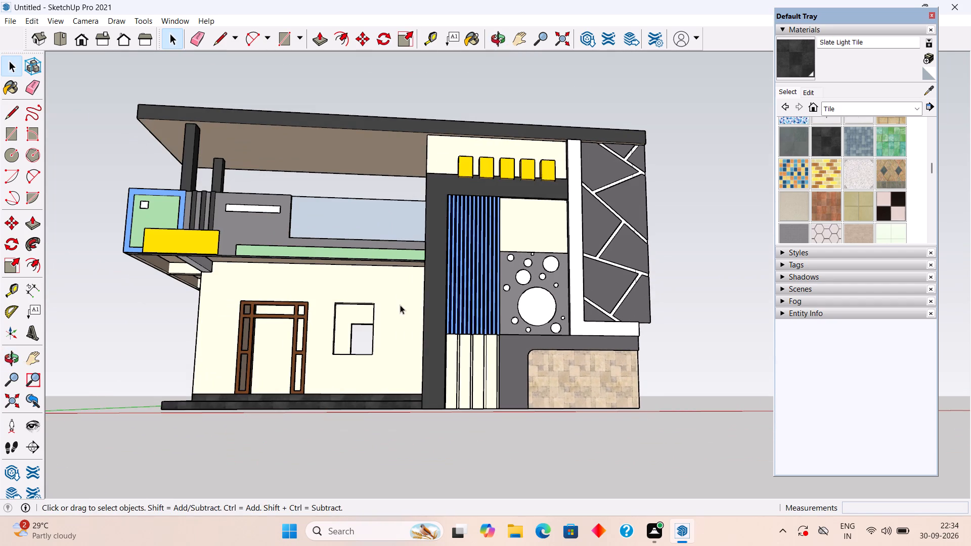
pyautogui.moveTo(400, 305); pyautogui.dragTo(446, 318, button='middle')
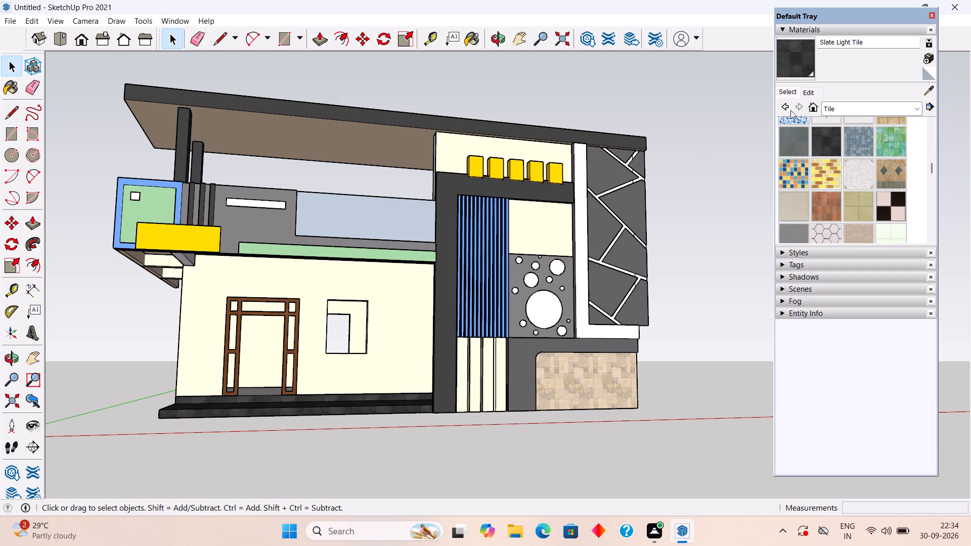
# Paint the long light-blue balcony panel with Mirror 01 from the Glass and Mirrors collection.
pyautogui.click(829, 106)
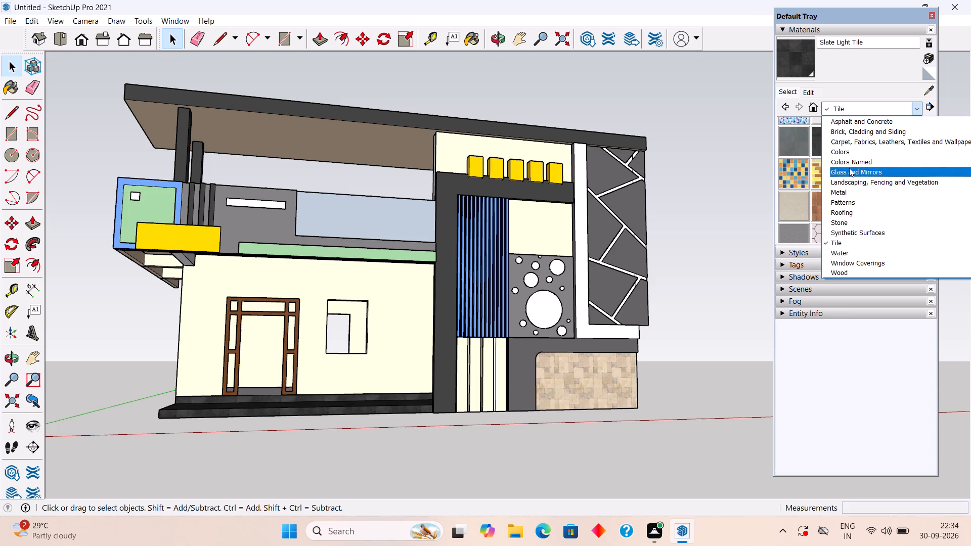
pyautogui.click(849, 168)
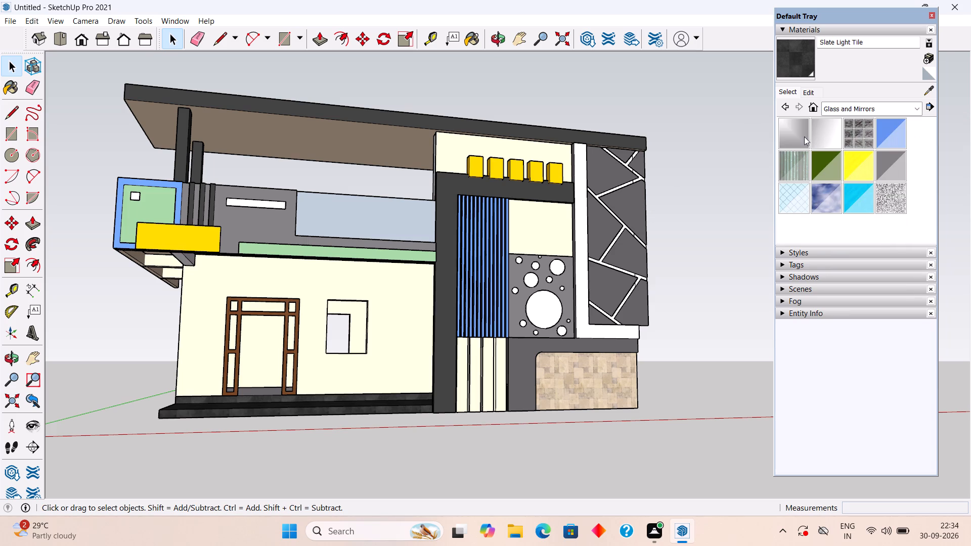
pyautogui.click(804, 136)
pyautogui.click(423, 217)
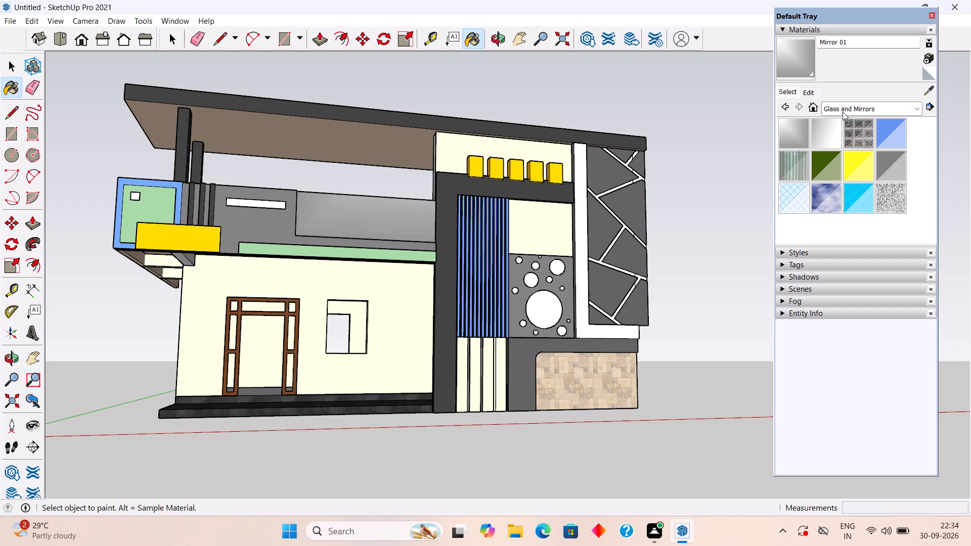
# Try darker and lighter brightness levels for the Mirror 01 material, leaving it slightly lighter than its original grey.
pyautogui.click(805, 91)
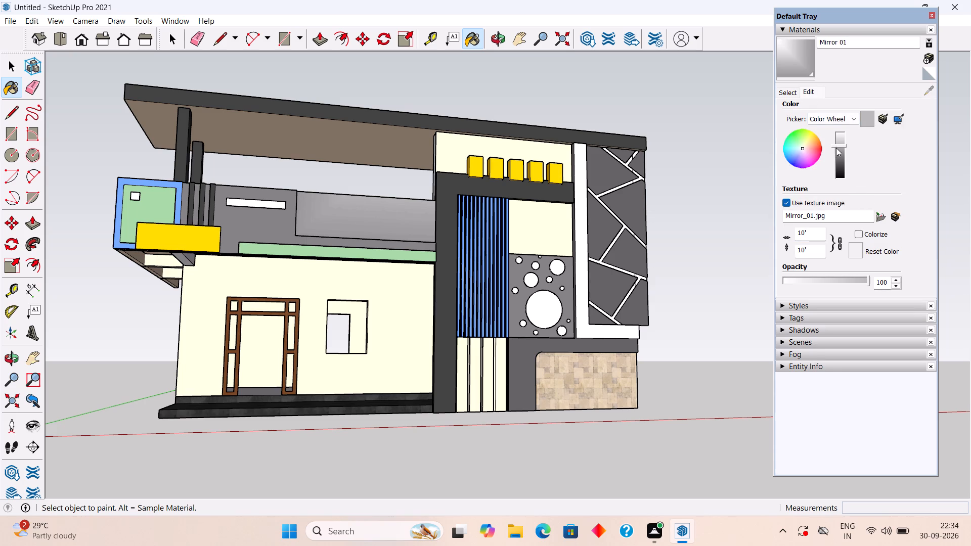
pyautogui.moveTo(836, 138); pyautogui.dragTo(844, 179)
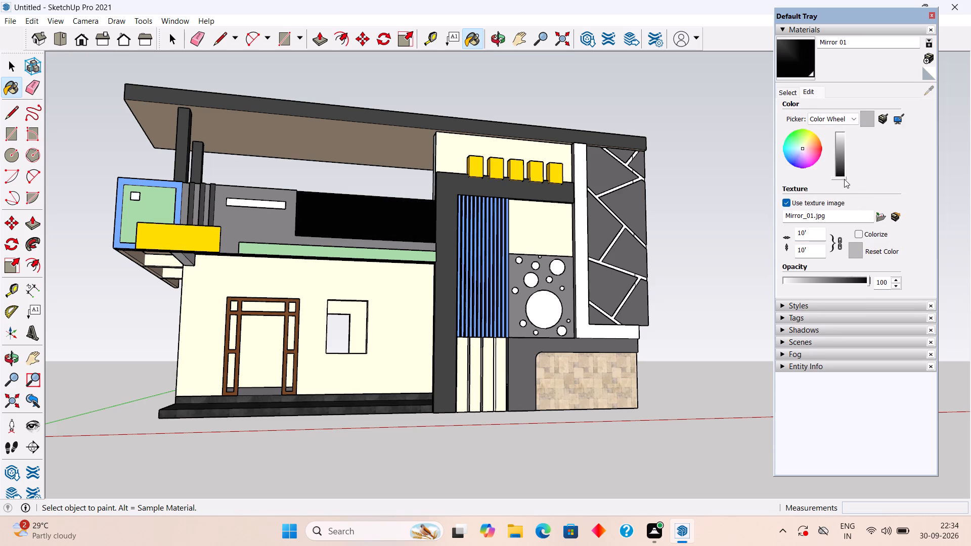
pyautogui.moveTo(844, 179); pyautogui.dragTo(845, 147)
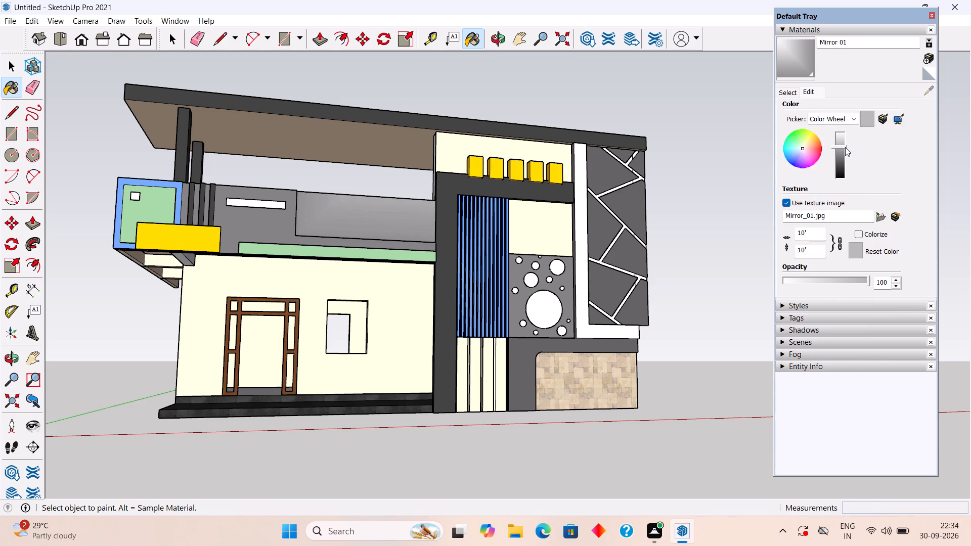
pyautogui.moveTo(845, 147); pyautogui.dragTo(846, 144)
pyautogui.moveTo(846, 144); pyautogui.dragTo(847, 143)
# Repaint the long balcony panel with Mirror 02 from the Glass and Mirrors collection.
pyautogui.click(781, 91)
pyautogui.click(826, 127)
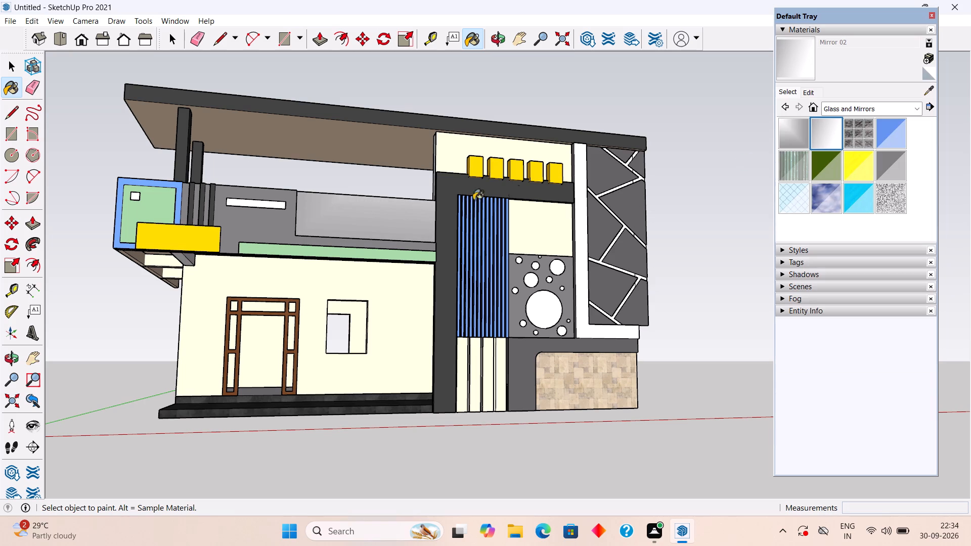
pyautogui.click(429, 220)
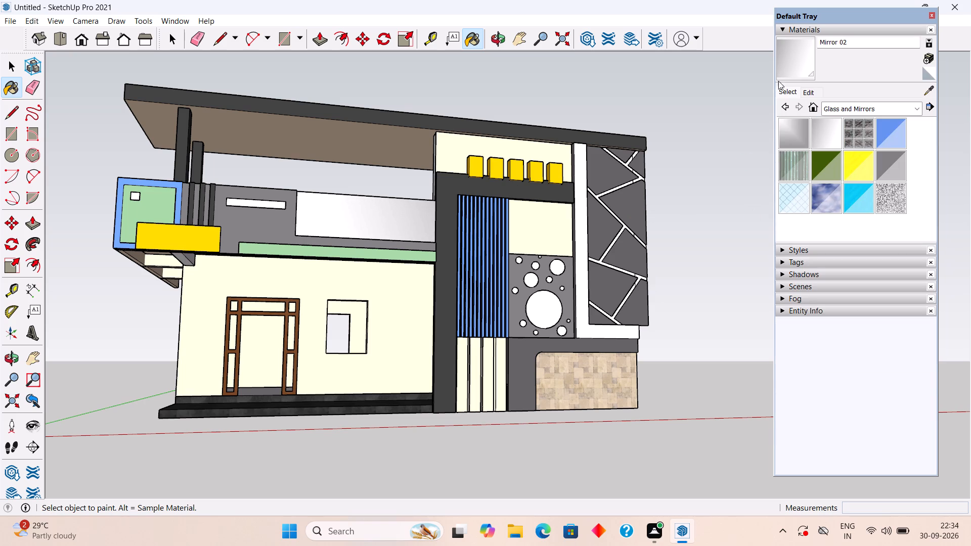
# Adjust the brightness of the Mirror 02 material on the balcony panel, trying a darker grey and settling on the lightest near-white.
pyautogui.click(807, 92)
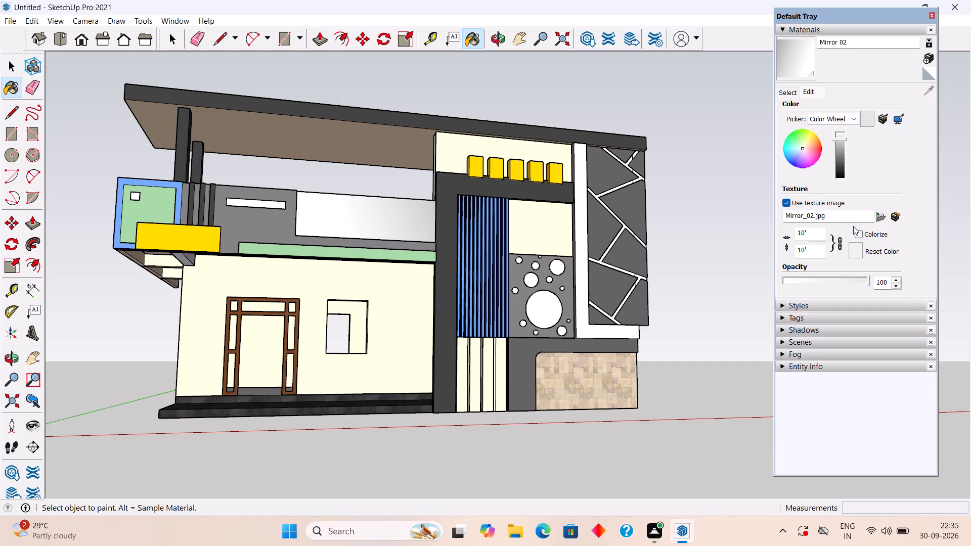
pyautogui.moveTo(841, 139); pyautogui.dragTo(843, 130)
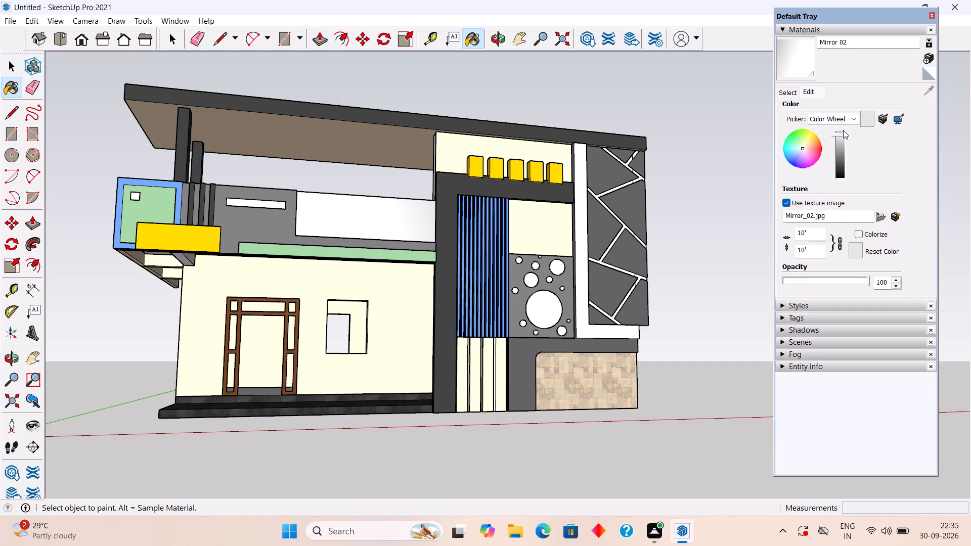
pyautogui.moveTo(843, 130); pyautogui.dragTo(849, 149)
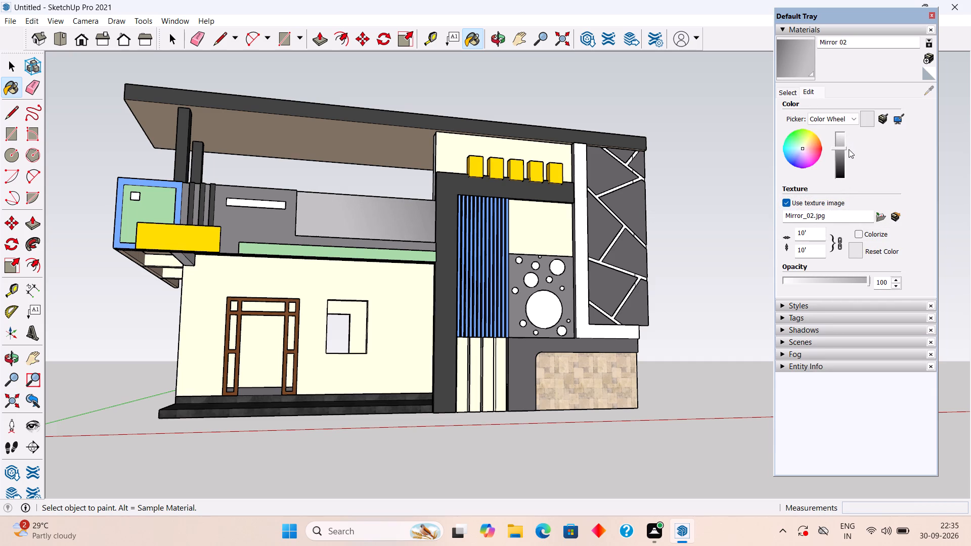
pyautogui.moveTo(849, 149); pyautogui.dragTo(852, 110)
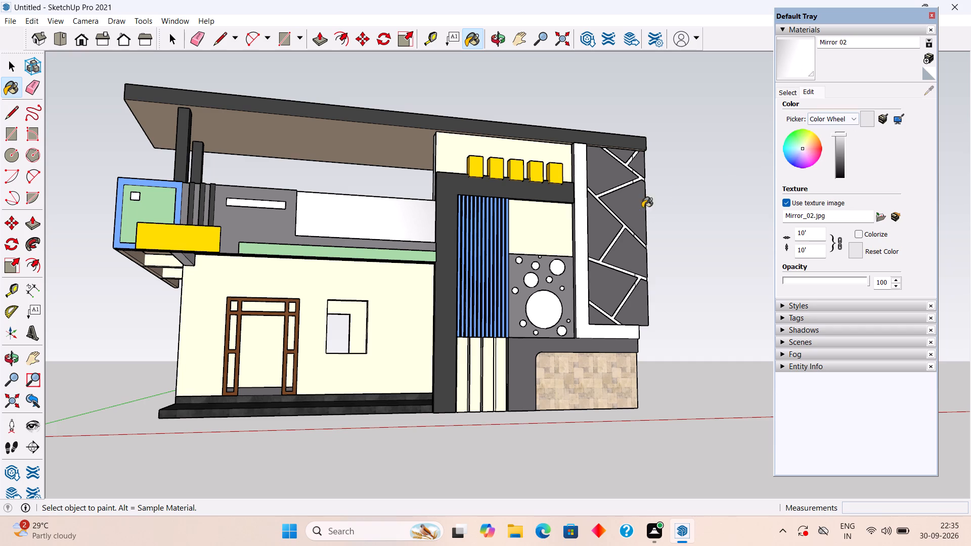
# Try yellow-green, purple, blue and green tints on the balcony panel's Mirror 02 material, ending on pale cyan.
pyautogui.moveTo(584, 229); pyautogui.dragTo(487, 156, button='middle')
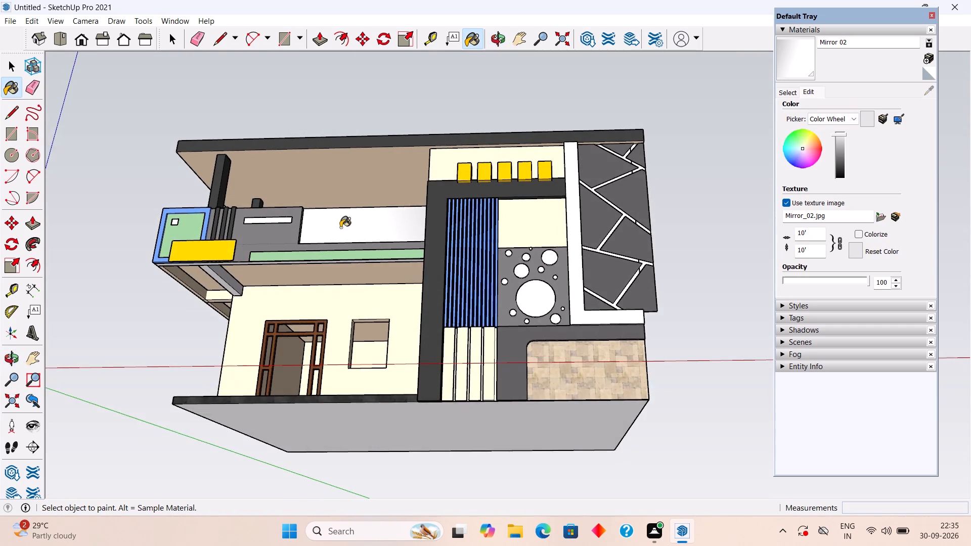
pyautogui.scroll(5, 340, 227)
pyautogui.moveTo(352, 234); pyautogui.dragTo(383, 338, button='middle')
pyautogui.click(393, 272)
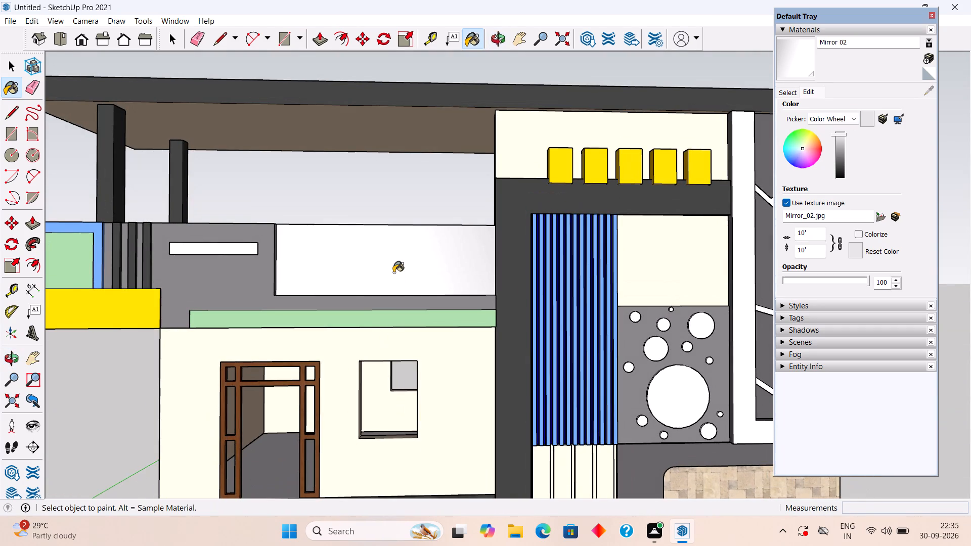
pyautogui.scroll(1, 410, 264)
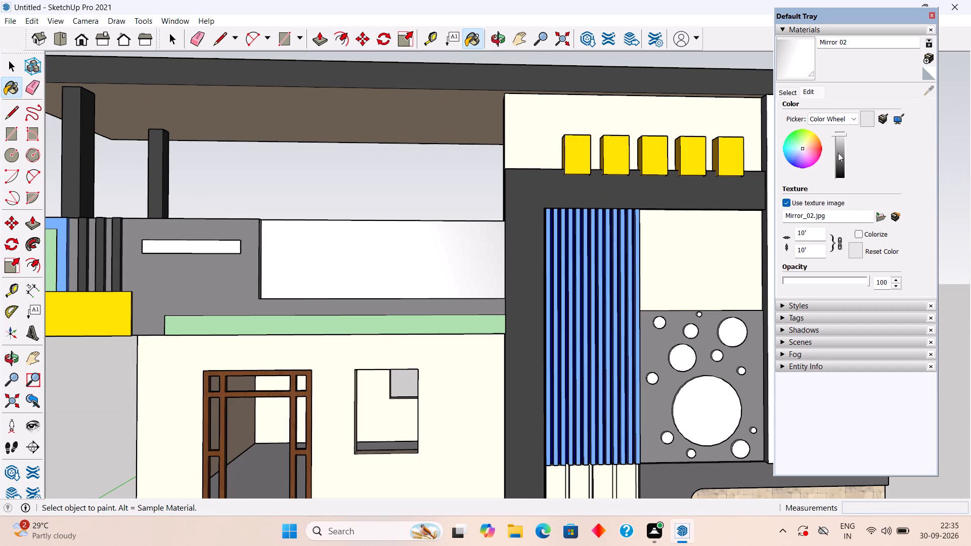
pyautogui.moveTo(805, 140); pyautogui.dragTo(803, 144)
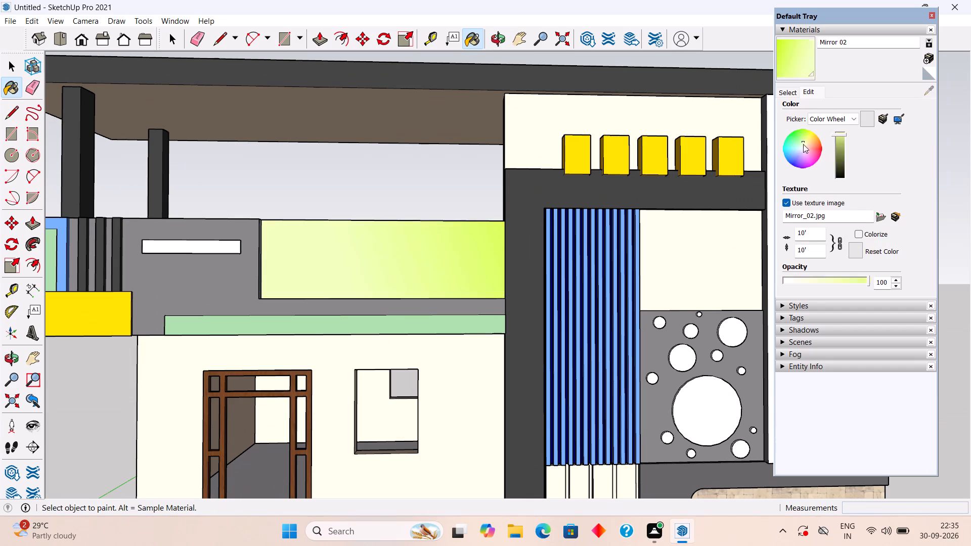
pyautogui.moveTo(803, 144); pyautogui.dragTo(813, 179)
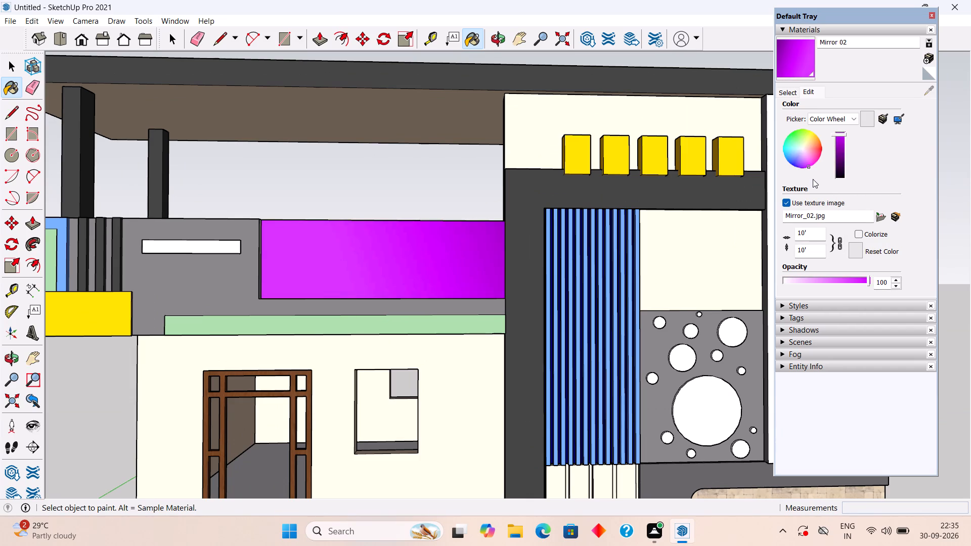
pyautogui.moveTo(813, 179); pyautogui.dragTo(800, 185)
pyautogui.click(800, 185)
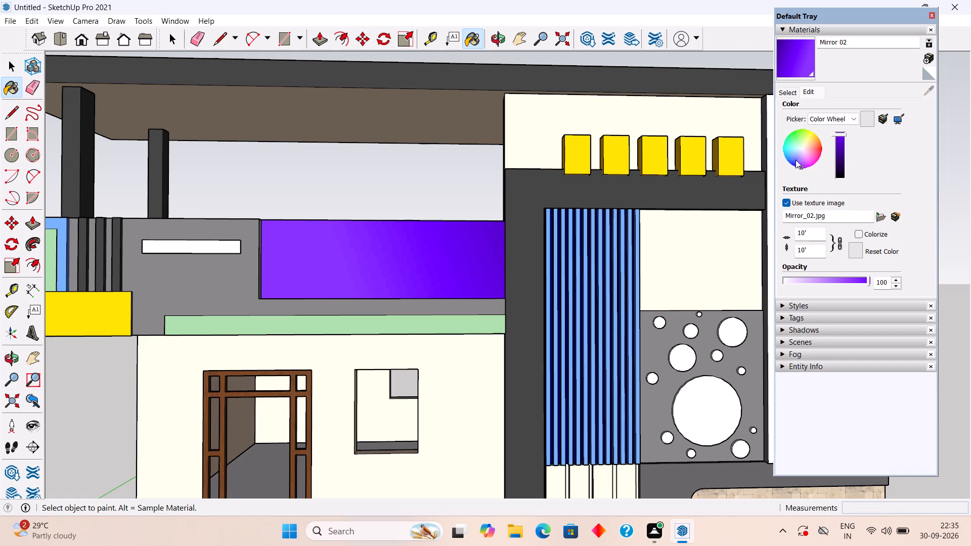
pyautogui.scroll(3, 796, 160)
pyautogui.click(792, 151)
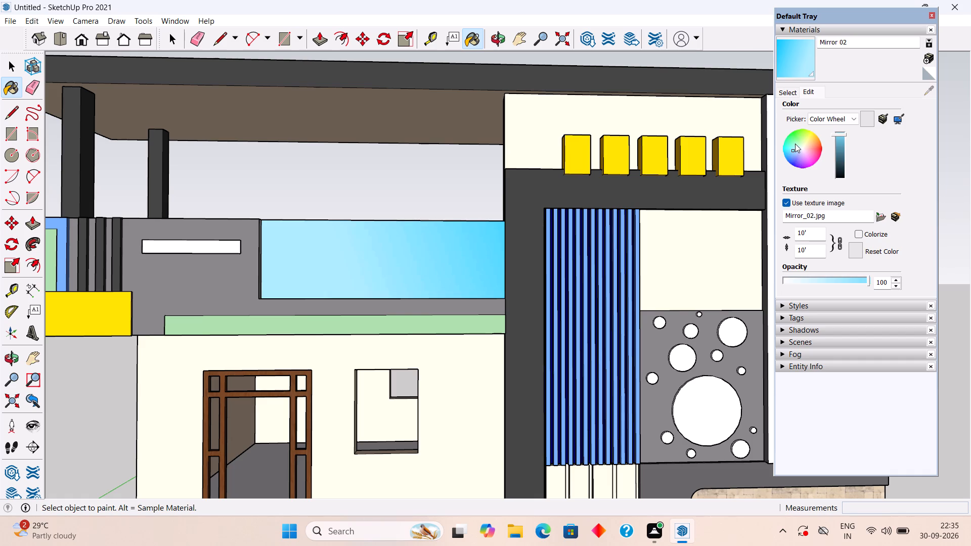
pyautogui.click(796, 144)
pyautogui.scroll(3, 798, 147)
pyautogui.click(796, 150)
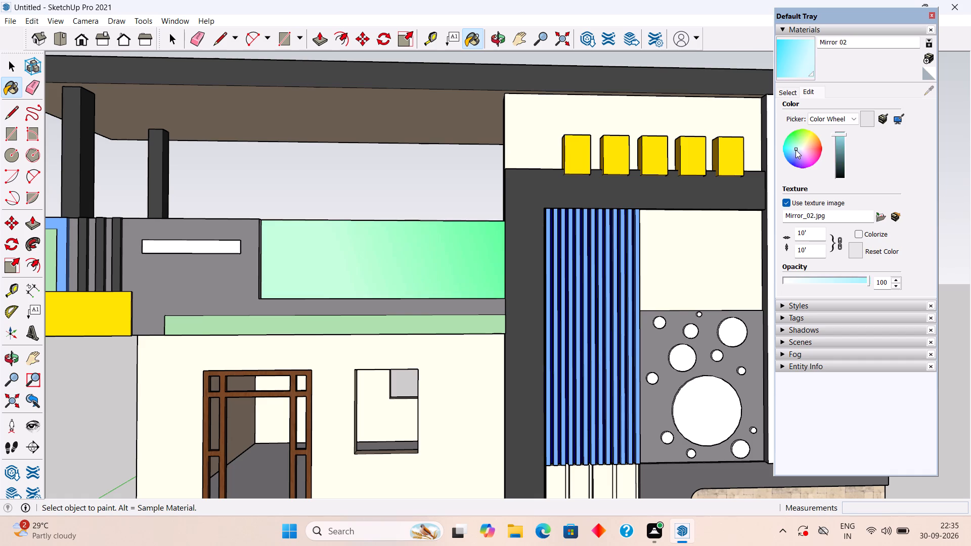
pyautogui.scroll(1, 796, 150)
# Try a pale pink tint for the Mirror 02 material, settling on light sky blue at full brightness.
pyautogui.scroll(-8, 796, 150)
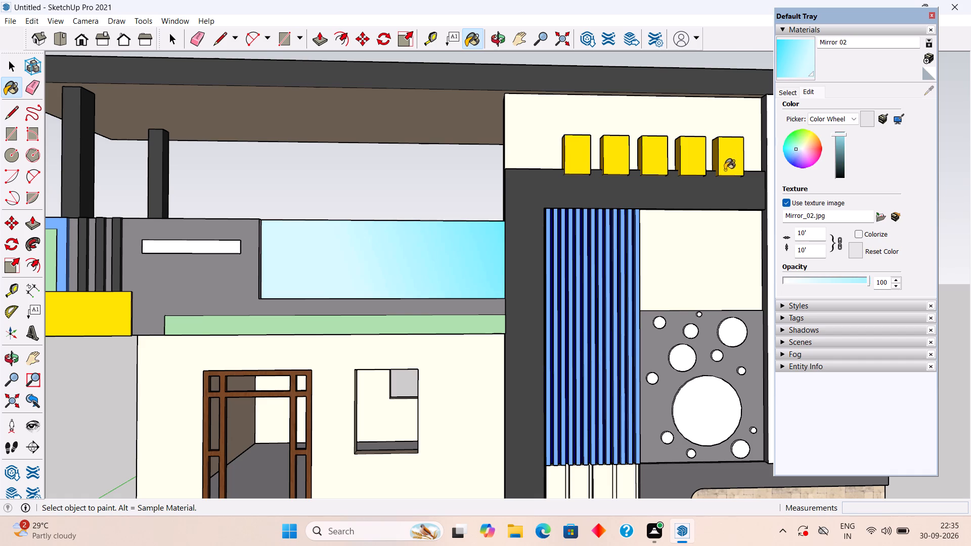
pyautogui.scroll(-4, 725, 171)
pyautogui.scroll(-4, 692, 216)
pyautogui.scroll(-3, 645, 249)
pyautogui.scroll(-1, 572, 278)
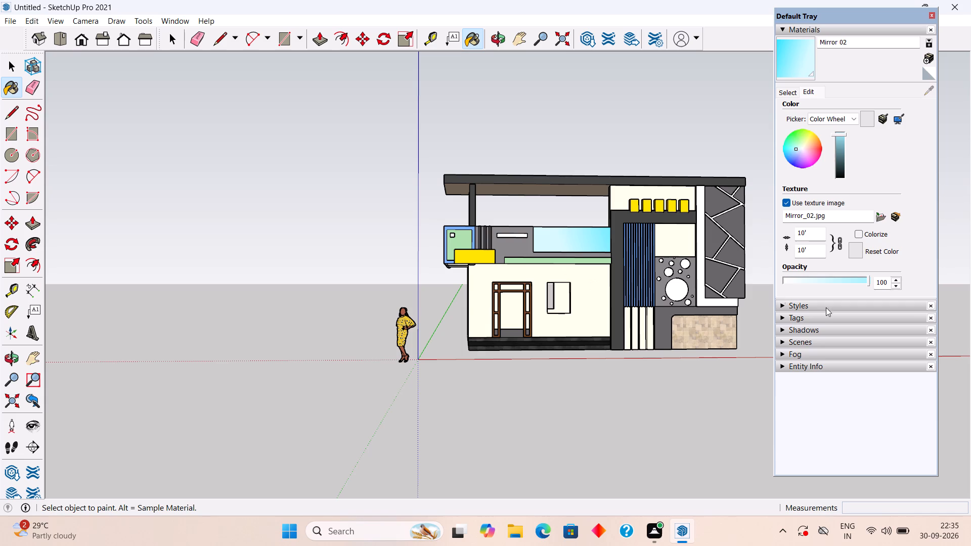
pyautogui.scroll(6, 762, 276)
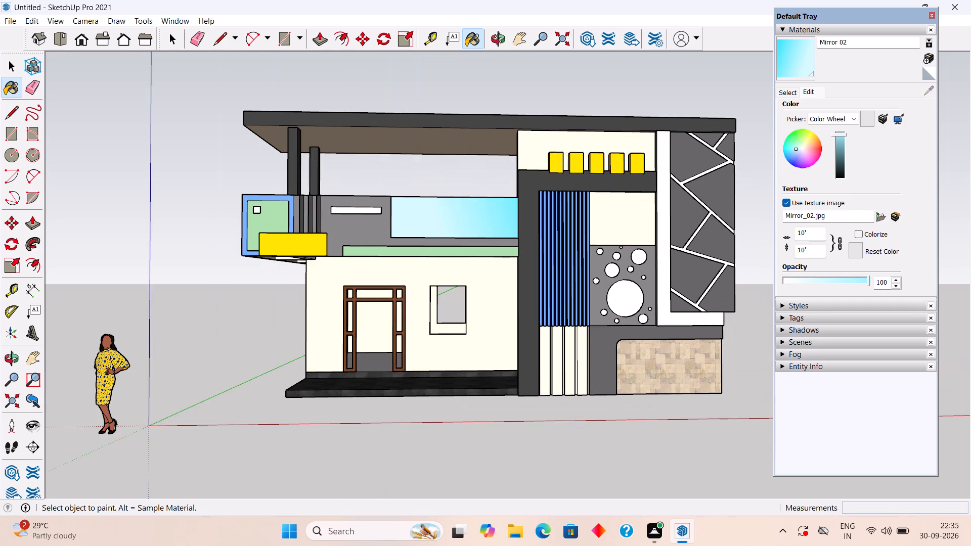
pyautogui.click(805, 152)
pyautogui.scroll(3, 805, 149)
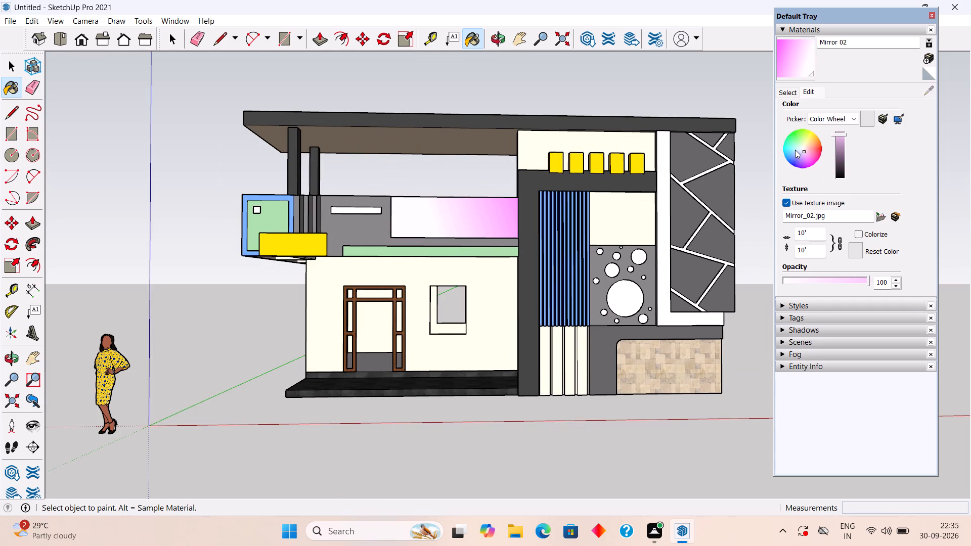
pyautogui.click(795, 151)
pyautogui.scroll(2, 795, 151)
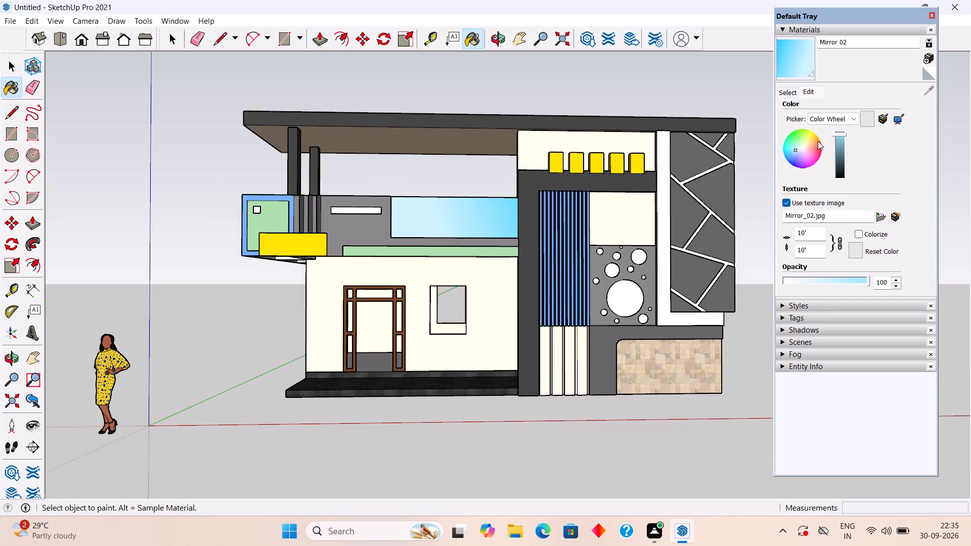
pyautogui.moveTo(834, 132); pyautogui.dragTo(835, 136)
pyautogui.moveTo(835, 136); pyautogui.dragTo(841, 127)
# Make the balcony panel translucent by setting the Mirror 02 material's opacity to 29.
pyautogui.moveTo(865, 279); pyautogui.dragTo(784, 302)
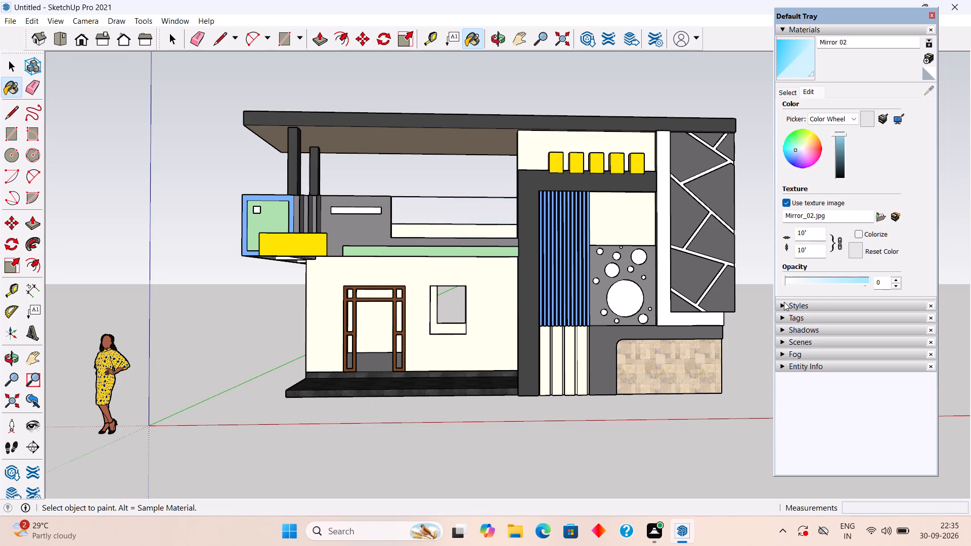
pyautogui.moveTo(784, 302); pyautogui.dragTo(842, 288)
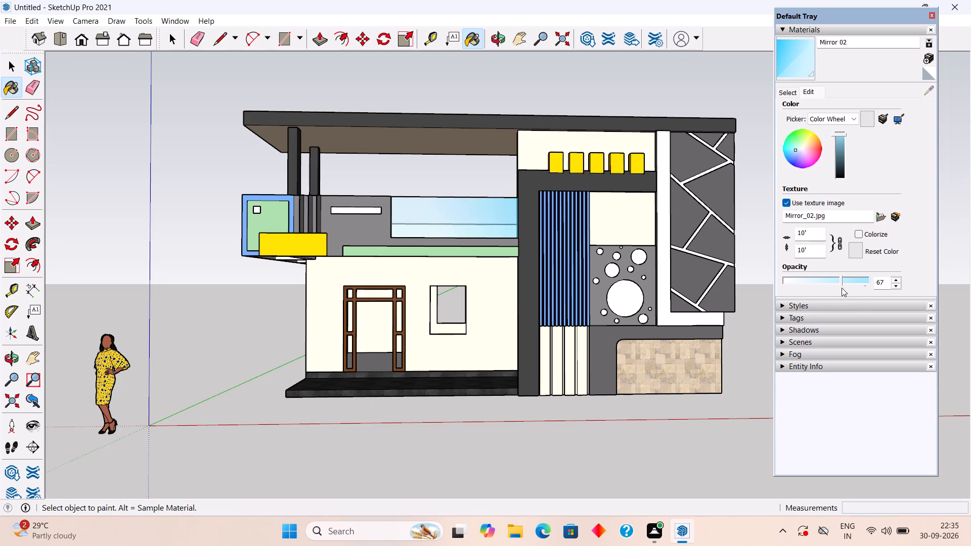
pyautogui.moveTo(842, 288); pyautogui.dragTo(801, 295)
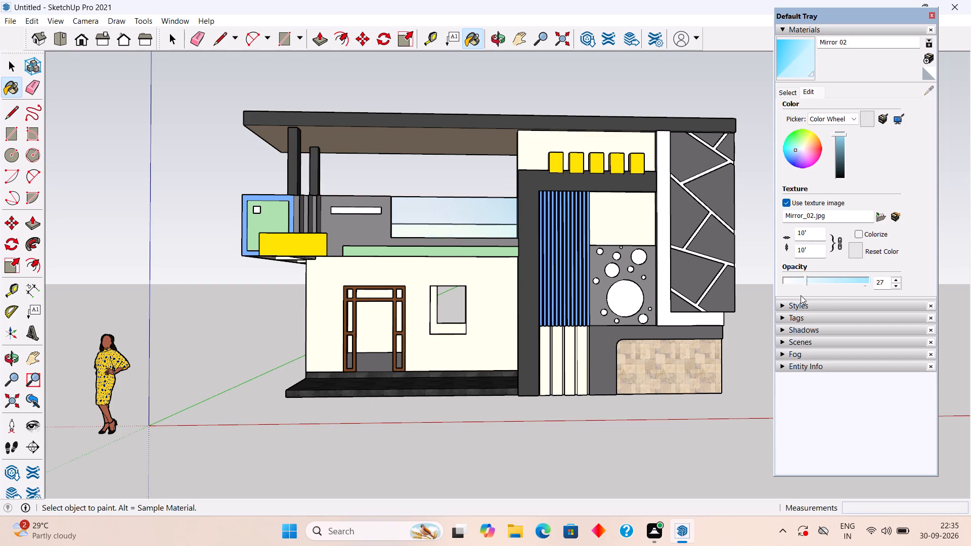
pyautogui.moveTo(801, 295); pyautogui.dragTo(809, 299)
# Examine the translucent balcony panel and its junction with the grey parapet from the front, side and above.
pyautogui.scroll(5, 447, 238)
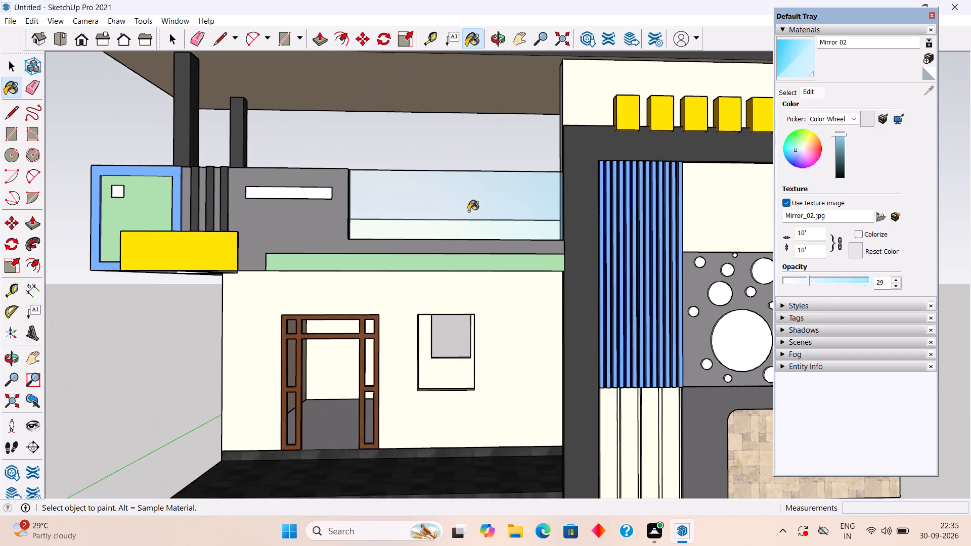
pyautogui.moveTo(464, 214); pyautogui.dragTo(545, 222, button='middle')
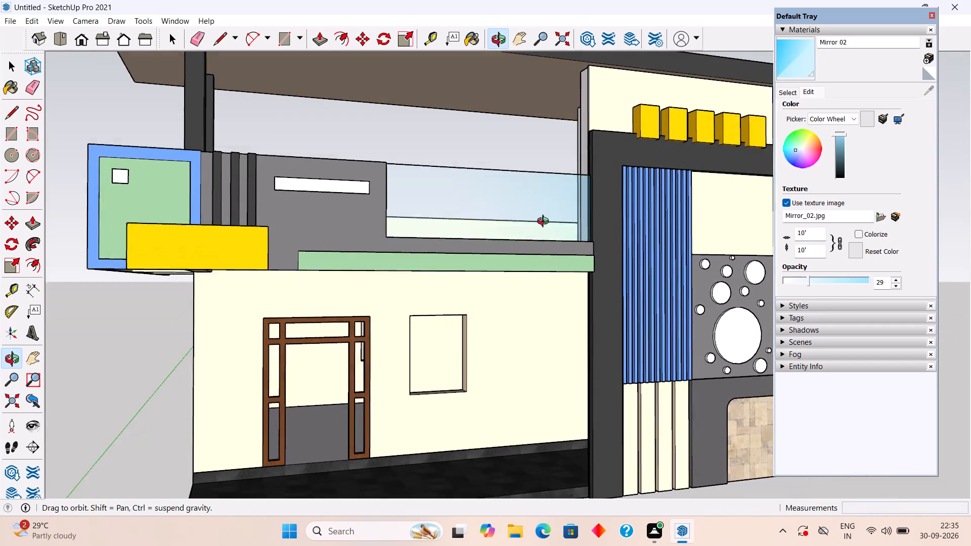
pyautogui.moveTo(545, 222); pyautogui.dragTo(523, 179, button='middle')
pyautogui.scroll(-3, 523, 179)
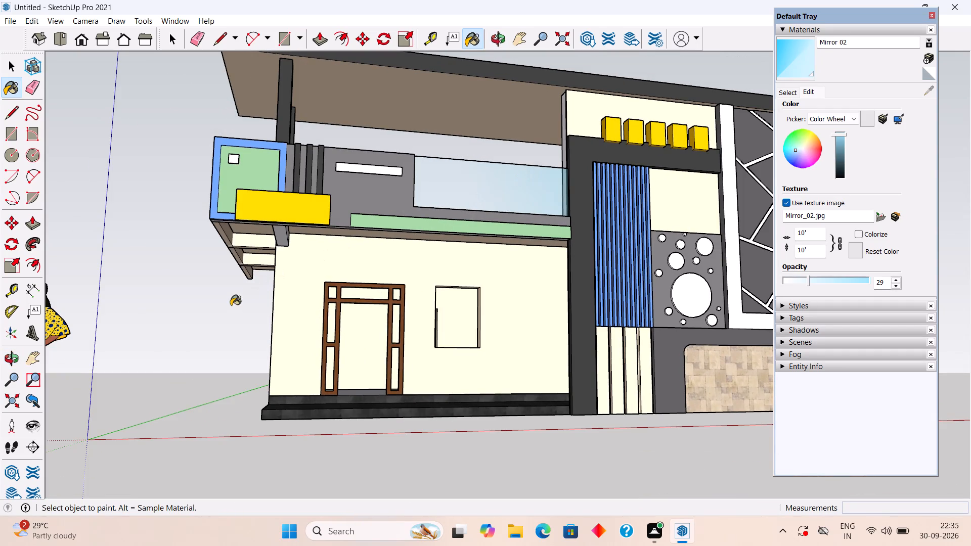
pyautogui.press('space')
pyautogui.scroll(-3, 219, 342)
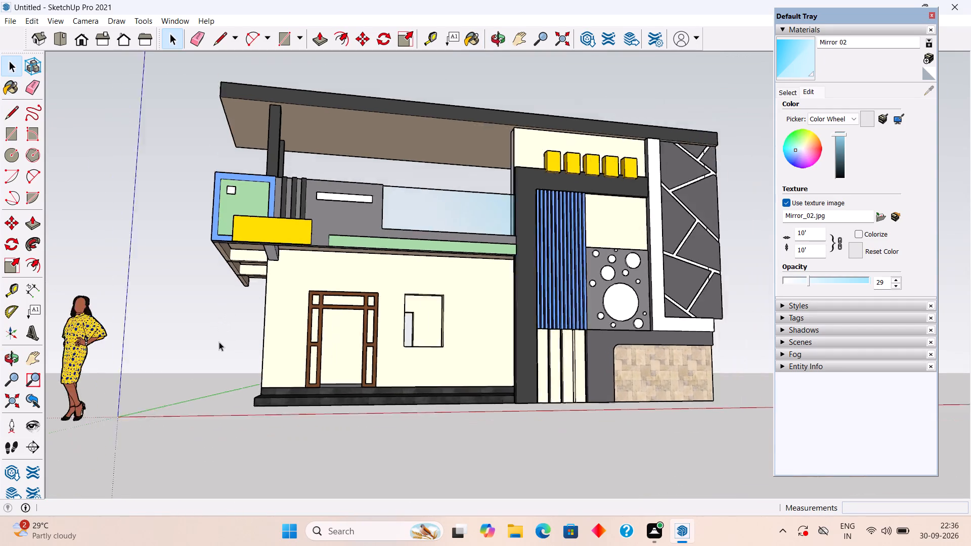
pyautogui.scroll(-2, 219, 342)
pyautogui.moveTo(227, 338); pyautogui.dragTo(210, 519, button='middle')
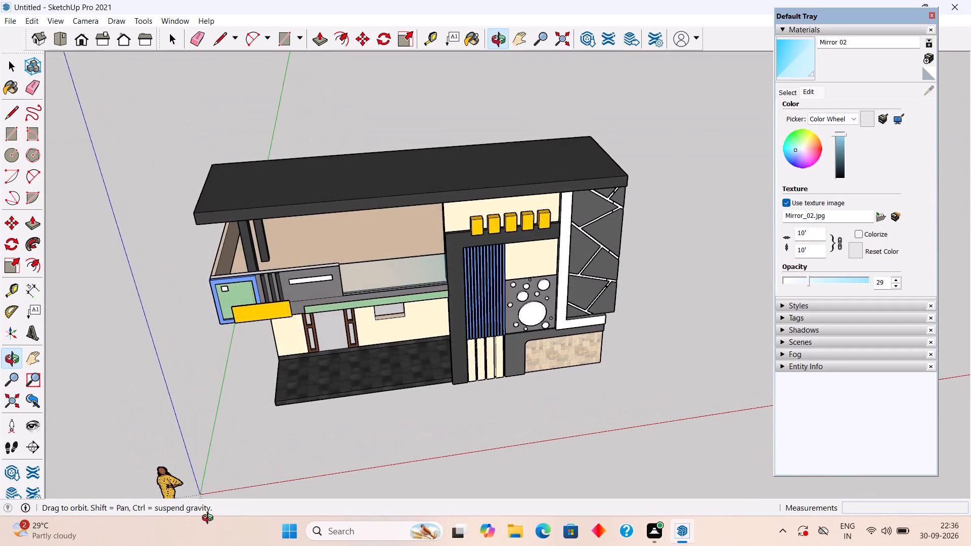
pyautogui.moveTo(210, 519); pyautogui.dragTo(658, 445, button='middle')
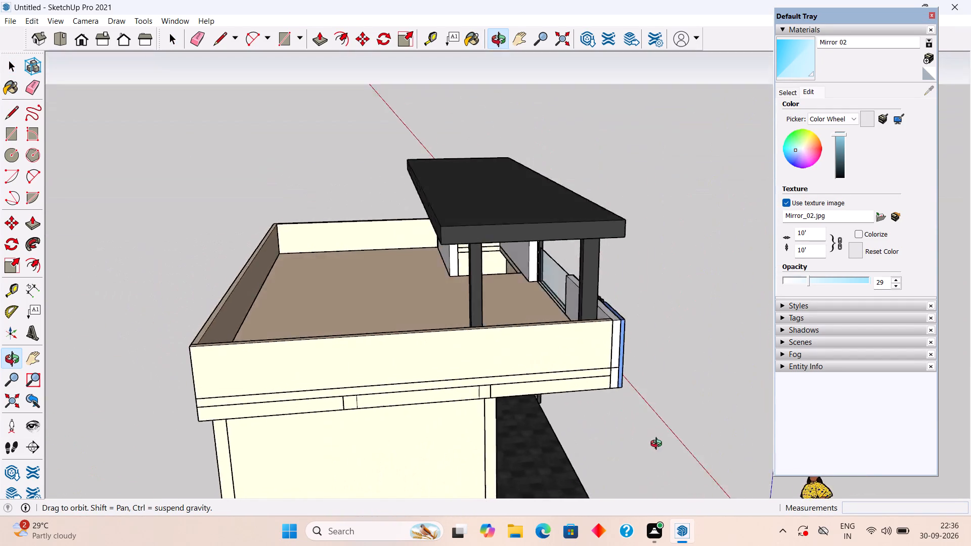
pyautogui.moveTo(658, 445); pyautogui.dragTo(285, 343, button='middle')
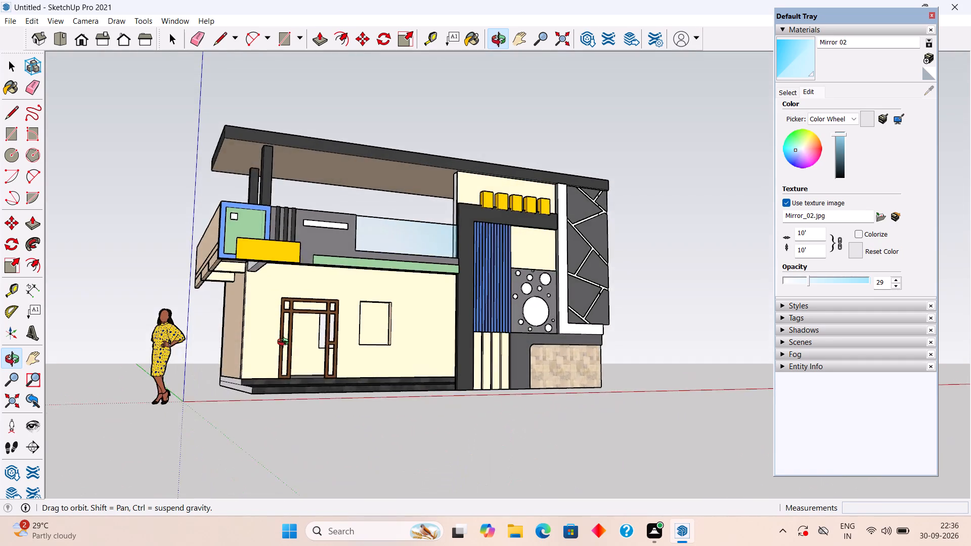
pyautogui.moveTo(285, 343); pyautogui.dragTo(272, 415, button='middle')
pyautogui.moveTo(390, 211); pyautogui.dragTo(355, 337, button='middle')
pyautogui.scroll(4, 398, 277)
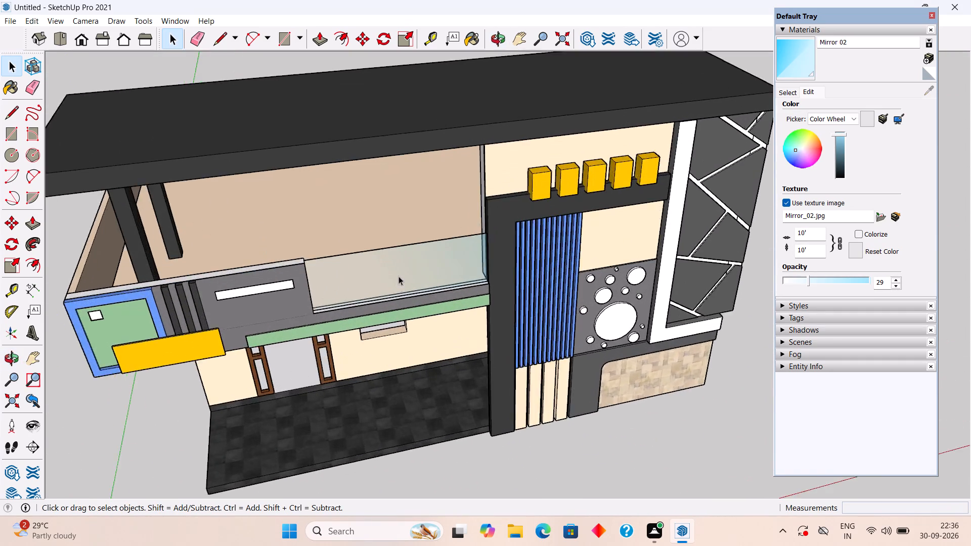
pyautogui.scroll(5, 399, 276)
pyautogui.moveTo(388, 308); pyautogui.dragTo(358, 363, button='middle')
pyautogui.scroll(6, 346, 360)
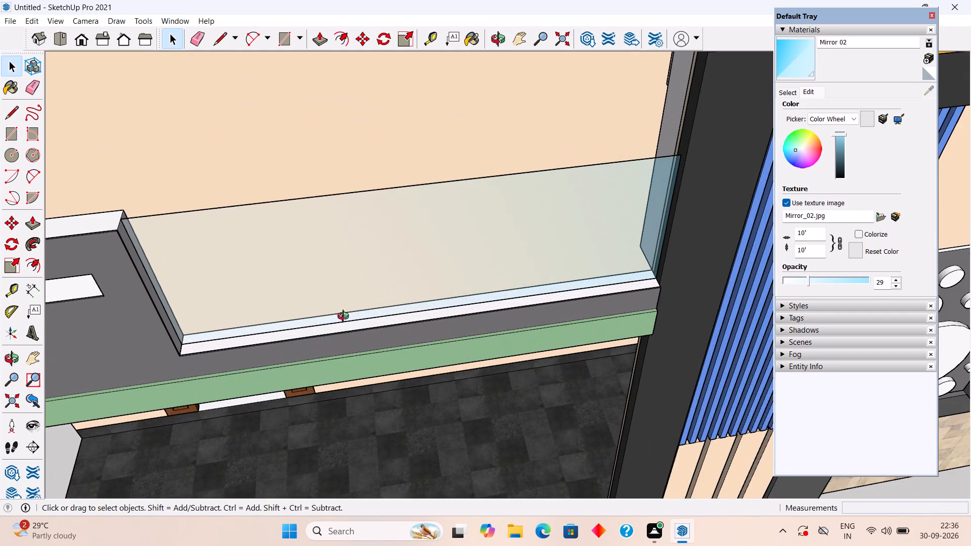
pyautogui.moveTo(345, 317); pyautogui.dragTo(373, 297, button='middle')
pyautogui.scroll(-2, 373, 297)
pyautogui.moveTo(373, 297); pyautogui.dragTo(419, 299, button='middle')
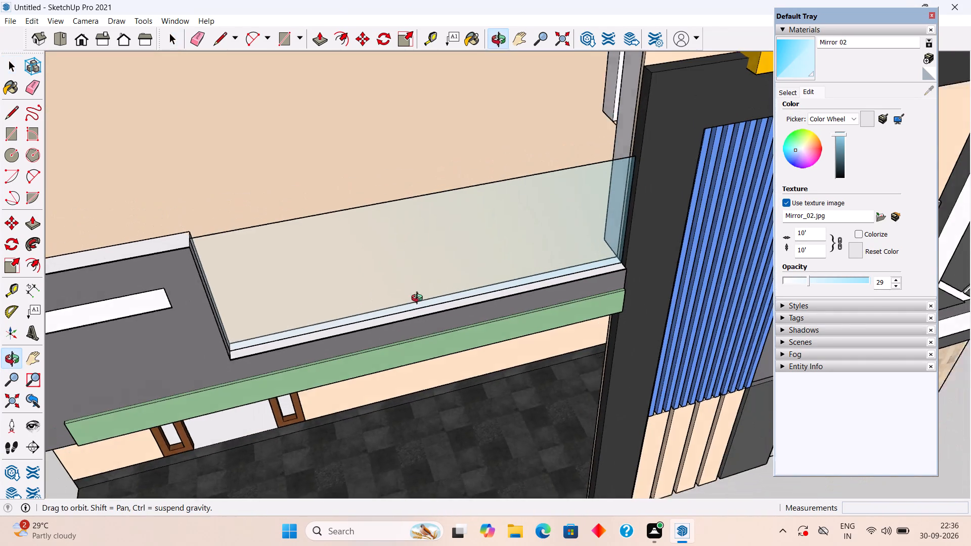
pyautogui.moveTo(419, 299); pyautogui.dragTo(463, 273, button='middle')
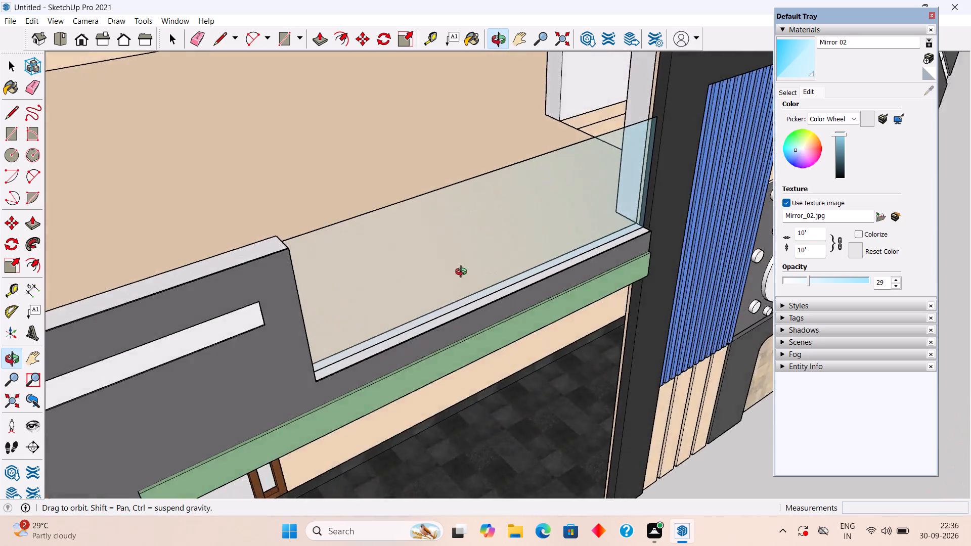
pyautogui.moveTo(463, 273); pyautogui.dragTo(372, 238, button='middle')
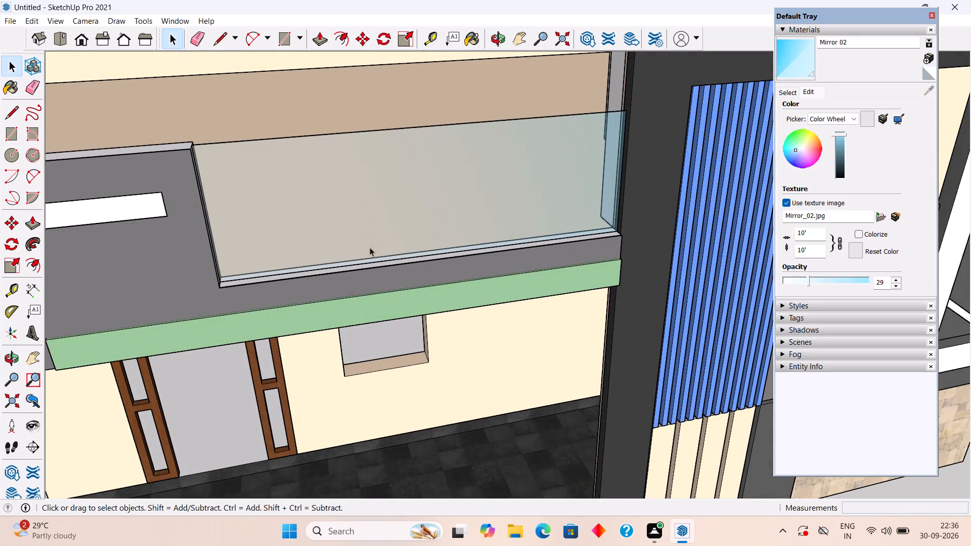
pyautogui.moveTo(330, 266); pyautogui.dragTo(254, 304, button='middle')
pyautogui.scroll(-1, 254, 304)
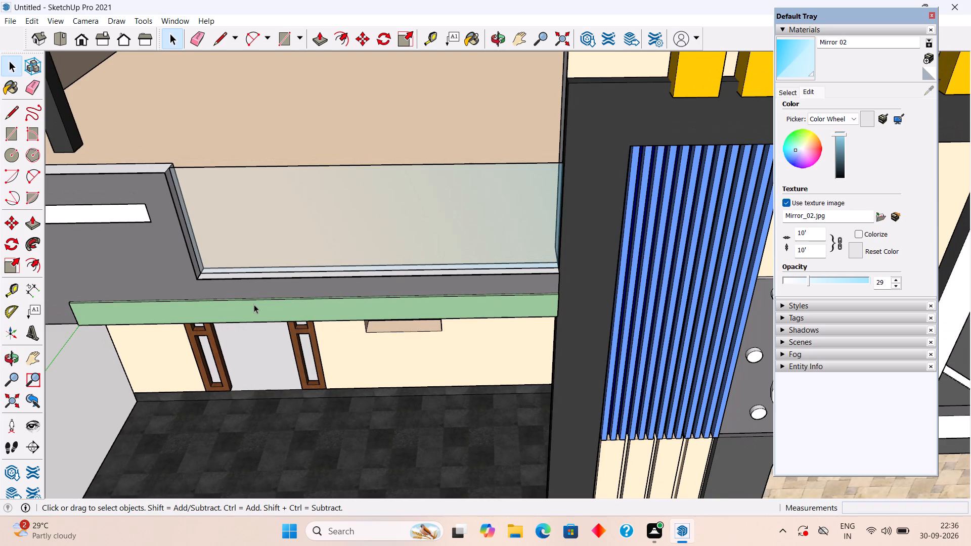
pyautogui.scroll(-3, 255, 301)
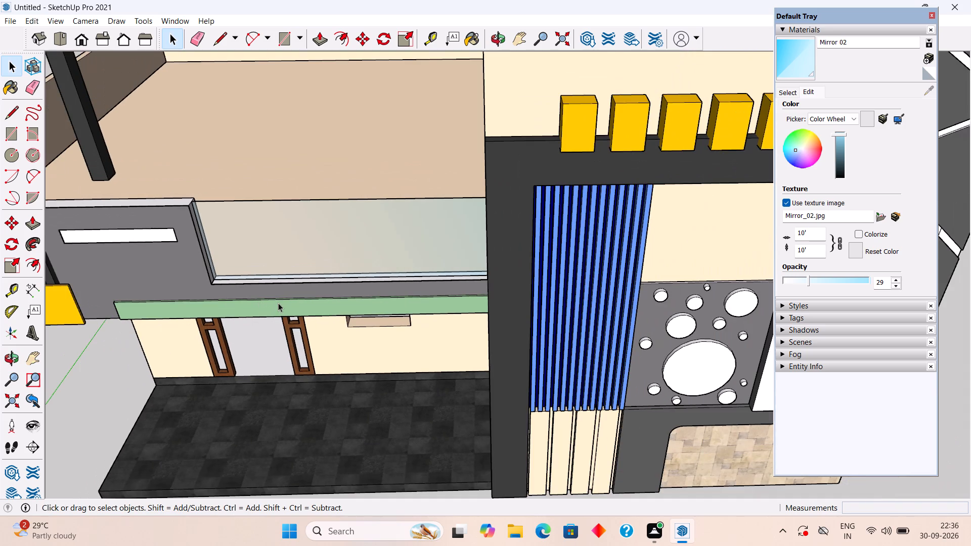
pyautogui.moveTo(288, 274); pyautogui.dragTo(338, 174, button='middle')
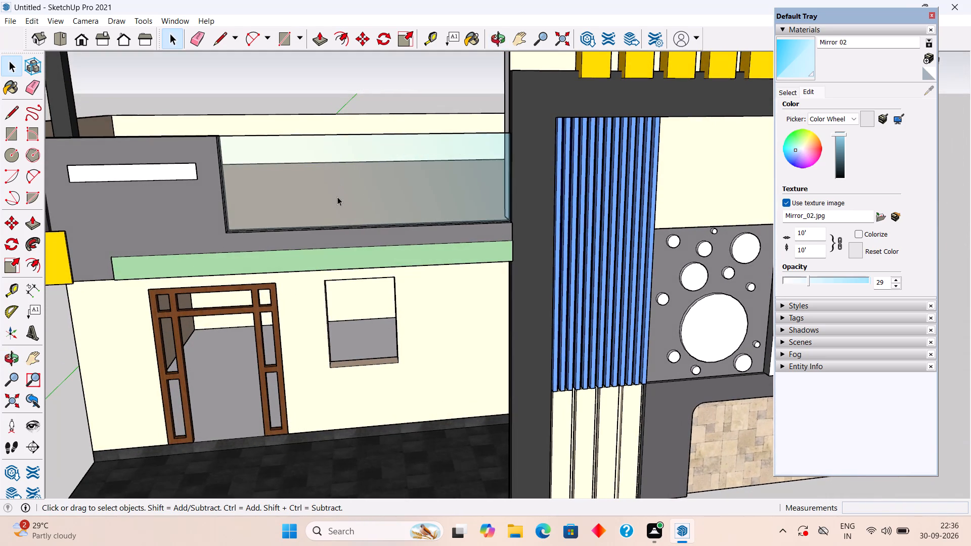
pyautogui.moveTo(210, 227); pyautogui.dragTo(331, 245, button='middle')
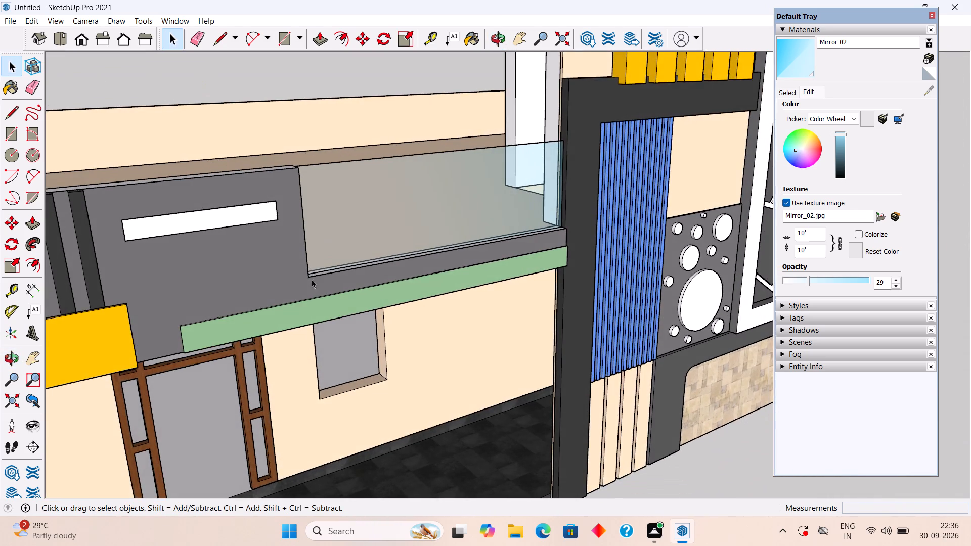
# Draw a dividing line about 9 7/16" long on the grey parapet face, from the notch corner down to the green band.
pyautogui.scroll(3, 312, 280)
pyautogui.doubleClick(275, 280)
pyautogui.doubleClick(275, 279)
pyautogui.click(275, 279)
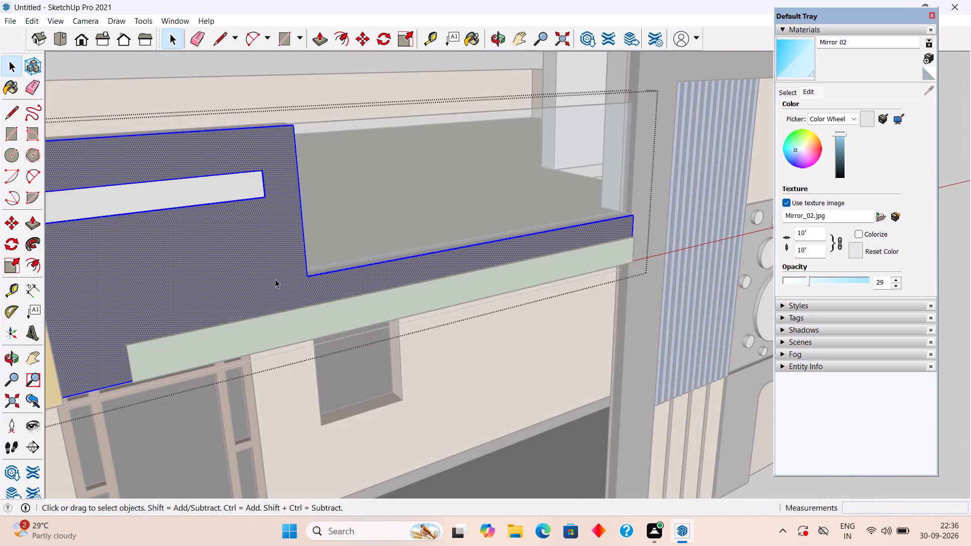
pyautogui.press('l')
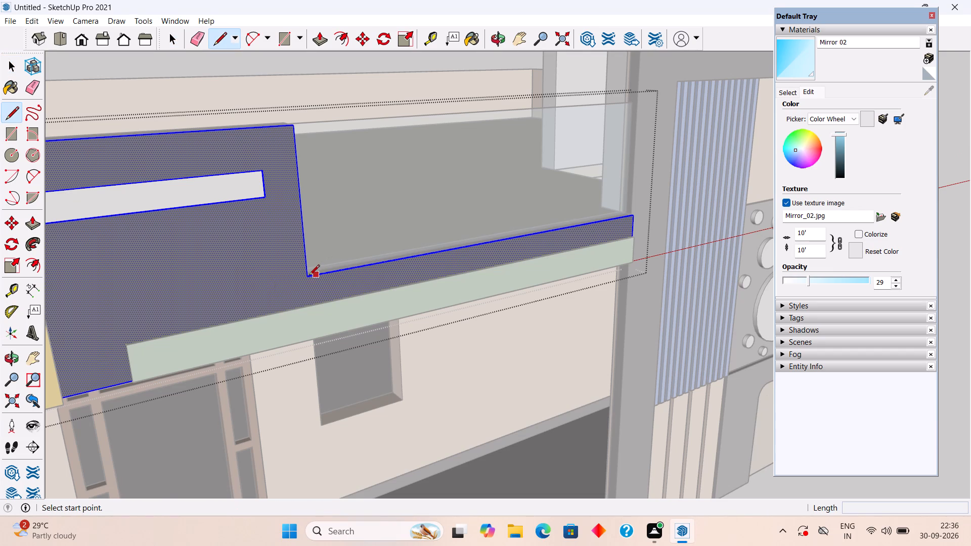
pyautogui.doubleClick(308, 277)
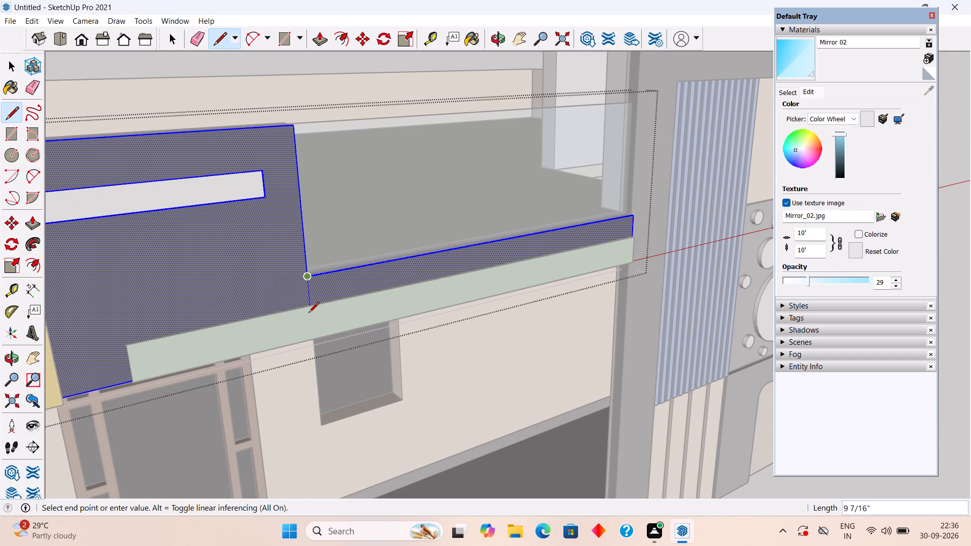
pyautogui.click(308, 313)
pyautogui.press('space')
pyautogui.click(333, 282)
pyautogui.tripleClick(334, 289)
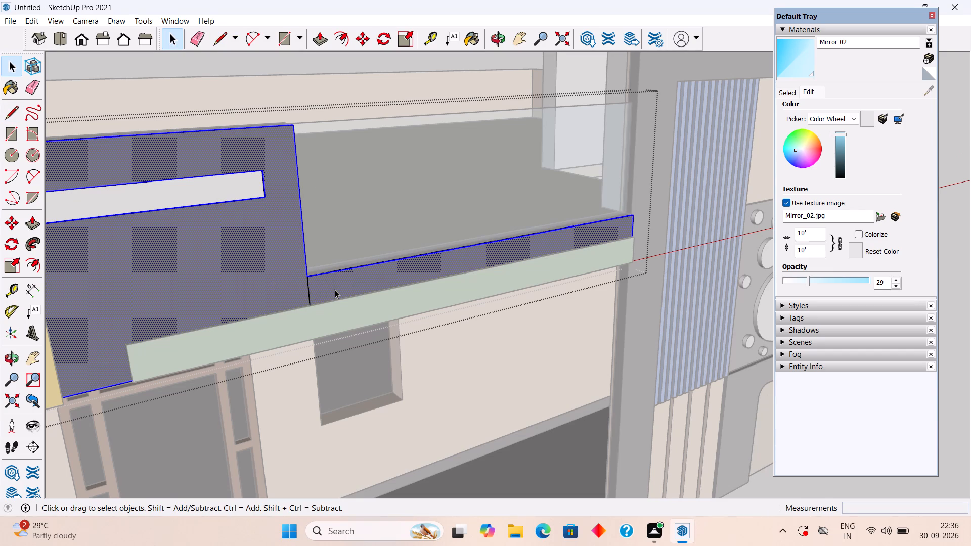
pyautogui.click(335, 290)
pyautogui.scroll(6, 337, 283)
pyautogui.click(337, 283)
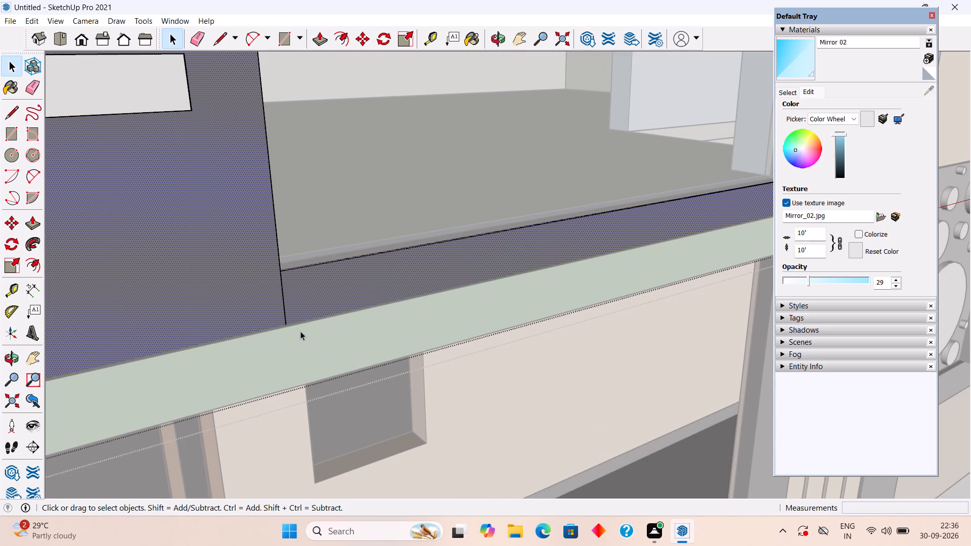
pyautogui.click(300, 340)
pyautogui.scroll(-6, 300, 340)
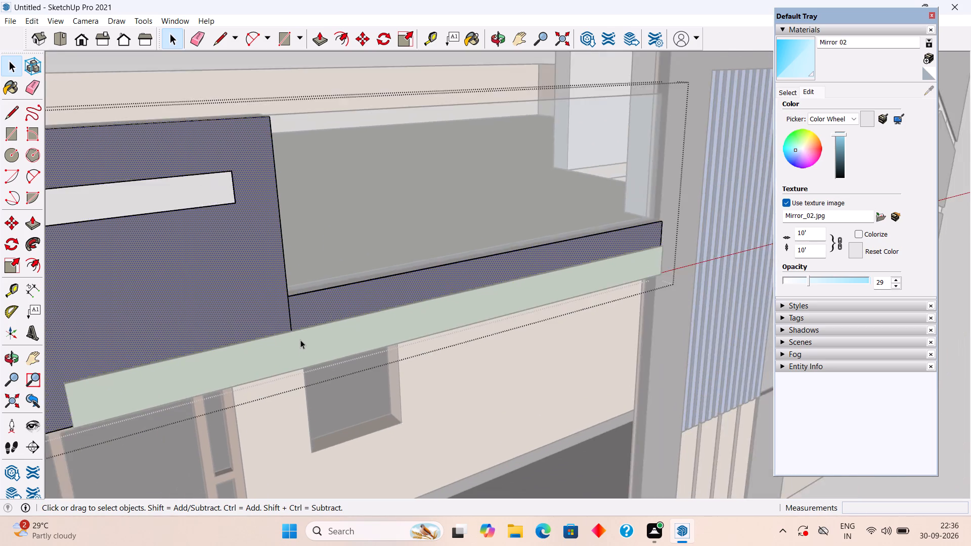
pyautogui.scroll(-14, 300, 340)
pyautogui.click(579, 362)
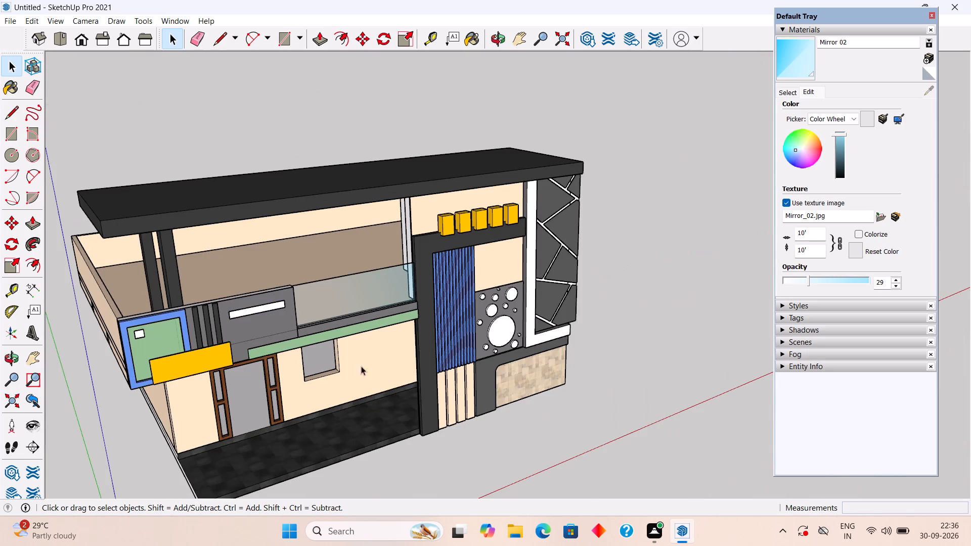
# Hide the green band running along the bottom of the parapet.
pyautogui.click(305, 342)
pyautogui.rightClick(305, 342)
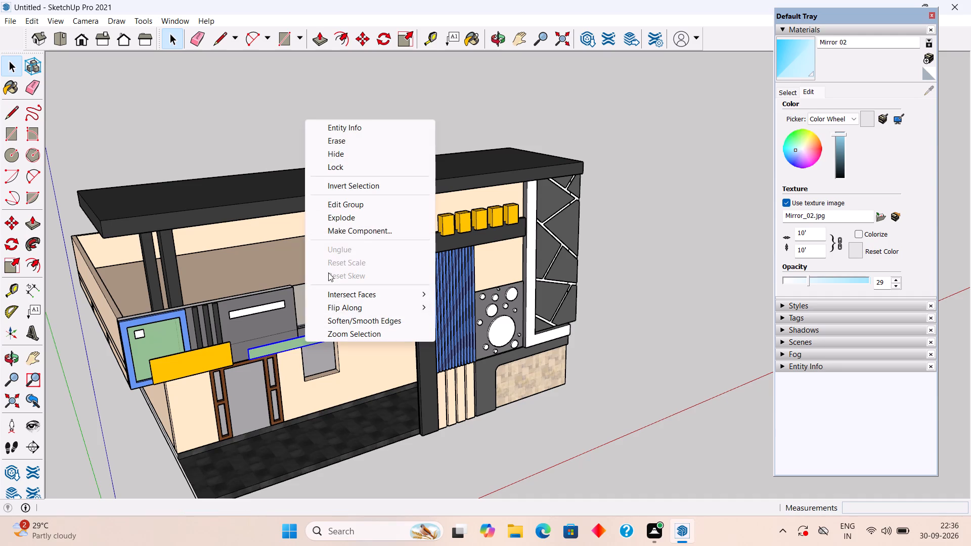
pyautogui.click(353, 158)
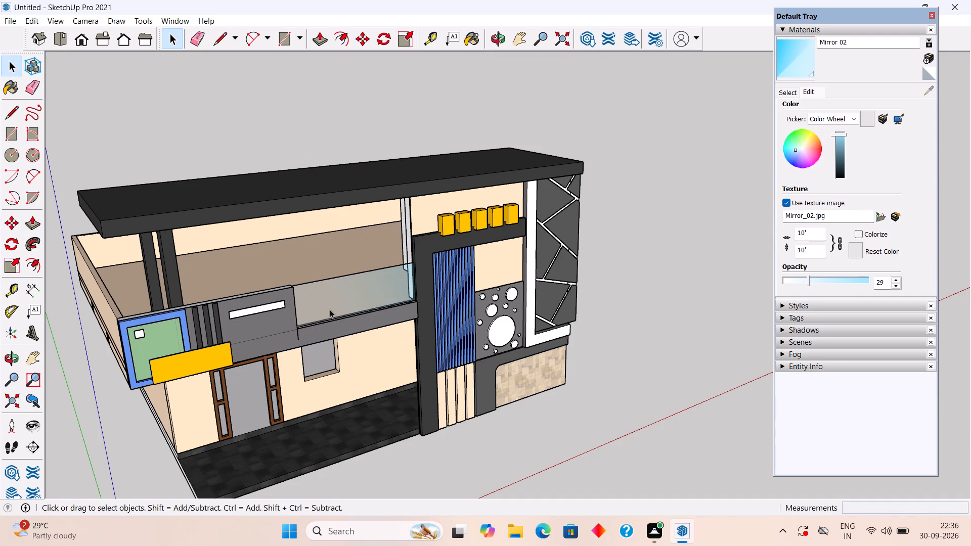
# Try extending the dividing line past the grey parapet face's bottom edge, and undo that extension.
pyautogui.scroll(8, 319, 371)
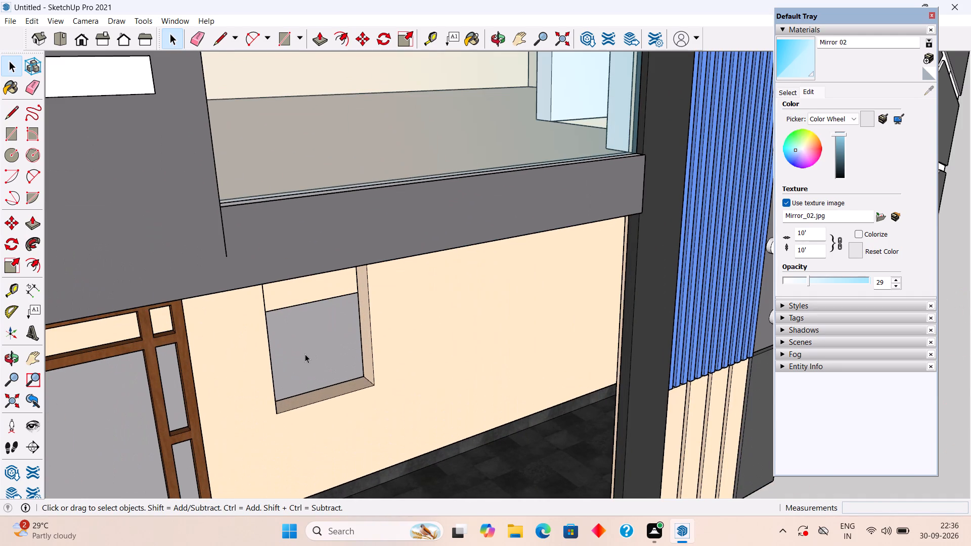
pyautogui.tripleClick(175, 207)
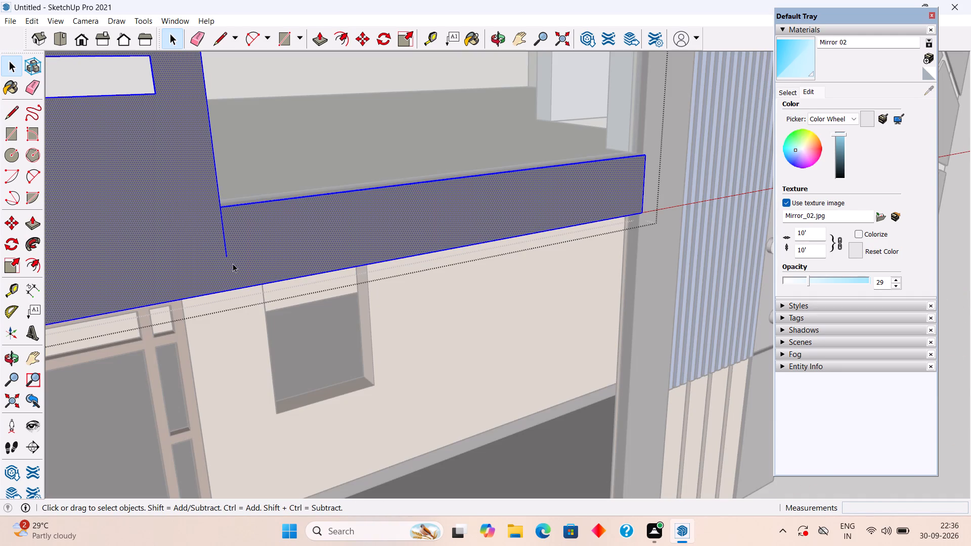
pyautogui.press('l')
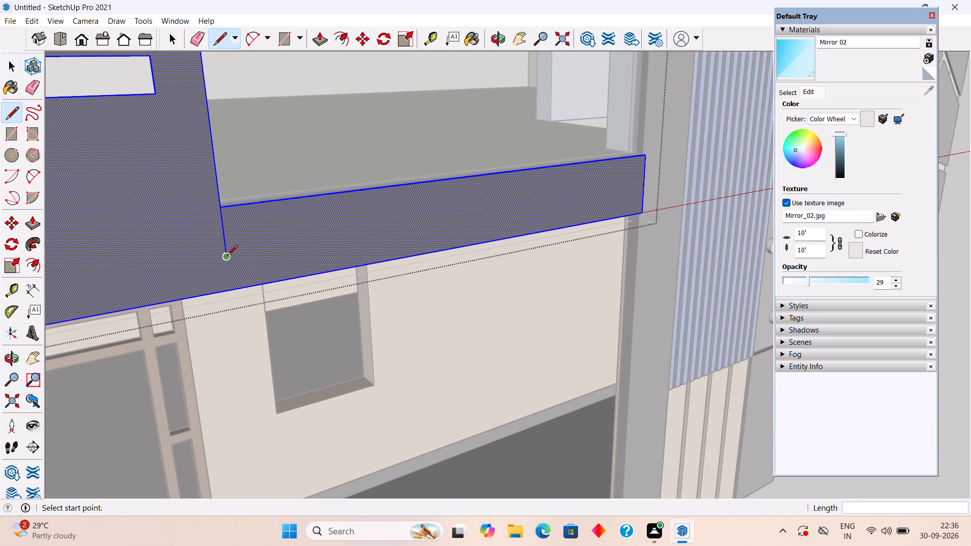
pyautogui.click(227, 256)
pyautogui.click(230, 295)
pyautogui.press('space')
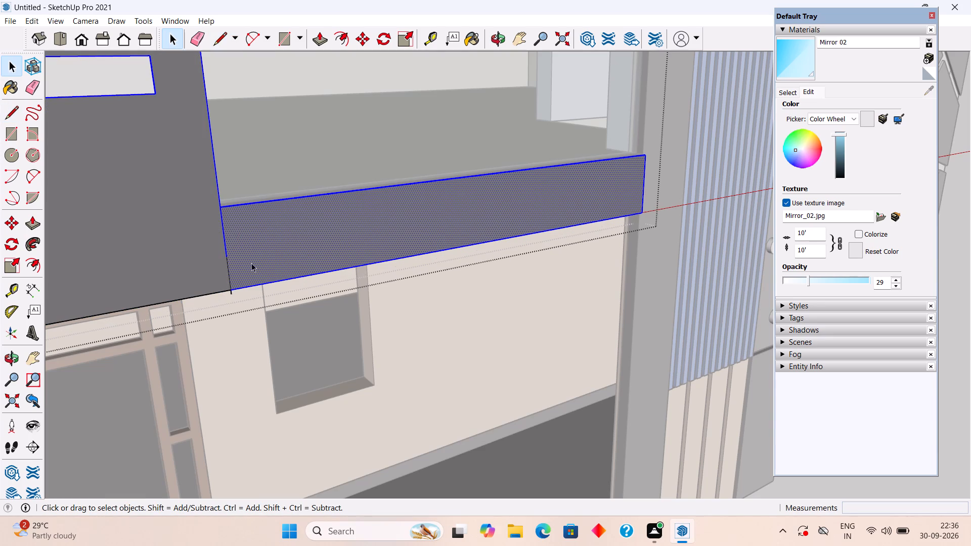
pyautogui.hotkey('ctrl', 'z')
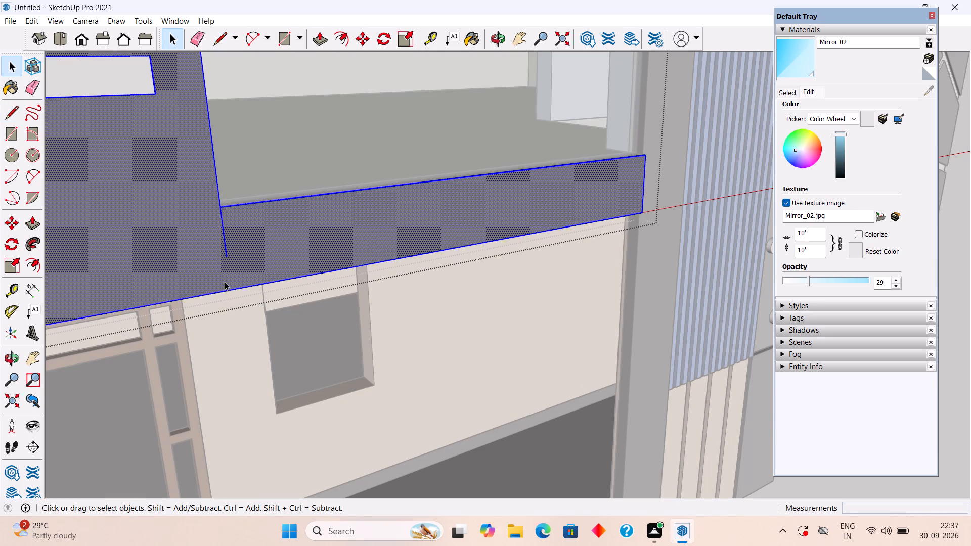
# Extend the dividing line about 6 9/16" to the parapet face's bottom edge, separating the strip below the glass.
pyautogui.press('l')
pyautogui.scroll(6, 225, 275)
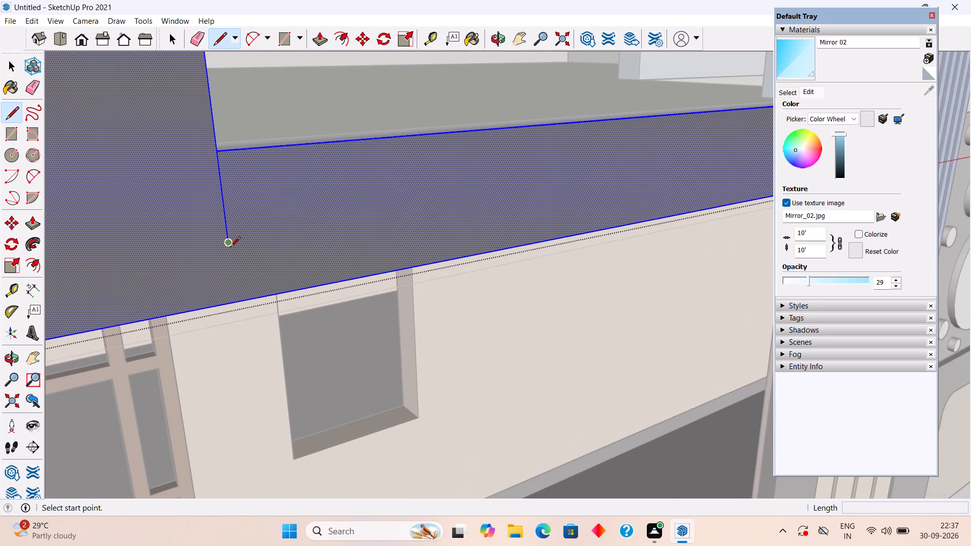
pyautogui.click(230, 247)
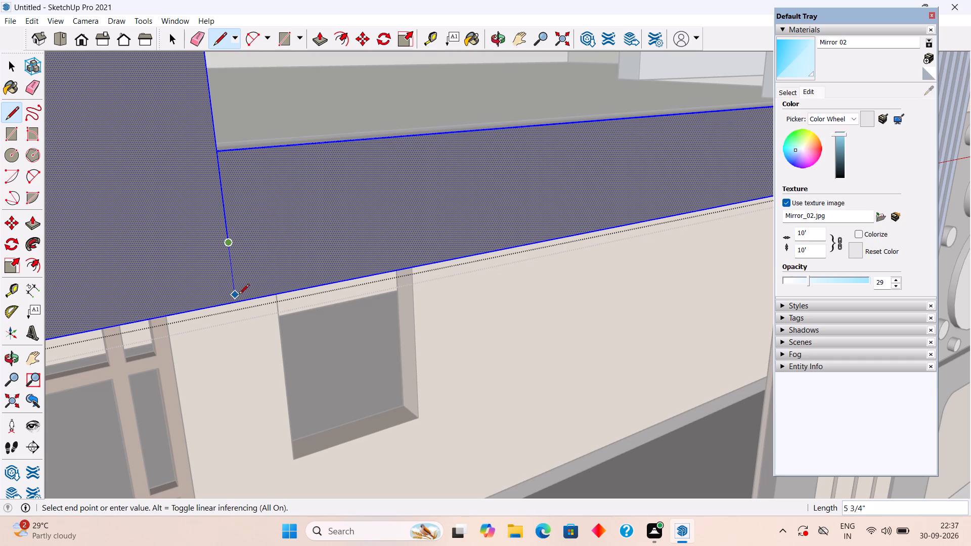
pyautogui.click(239, 300)
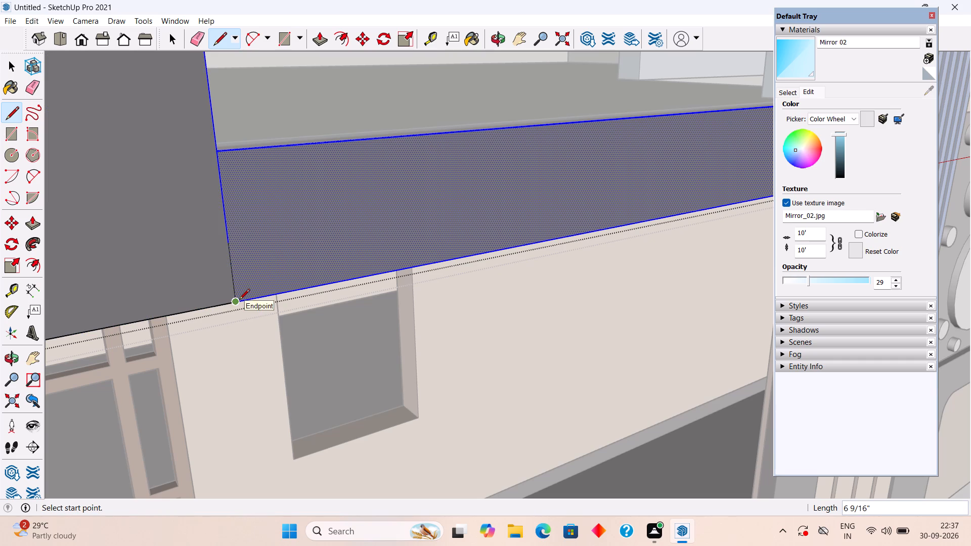
pyautogui.press('space')
# Sample the cream wall's 0012_Bisque colour and paint the parapet strip below the glass panel with it.
pyautogui.scroll(-5, 261, 246)
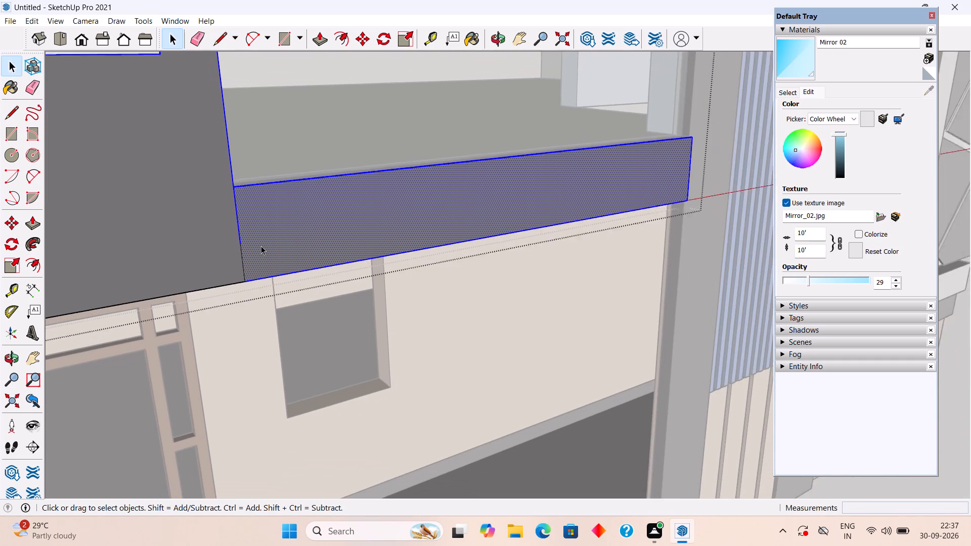
pyautogui.scroll(-3, 261, 246)
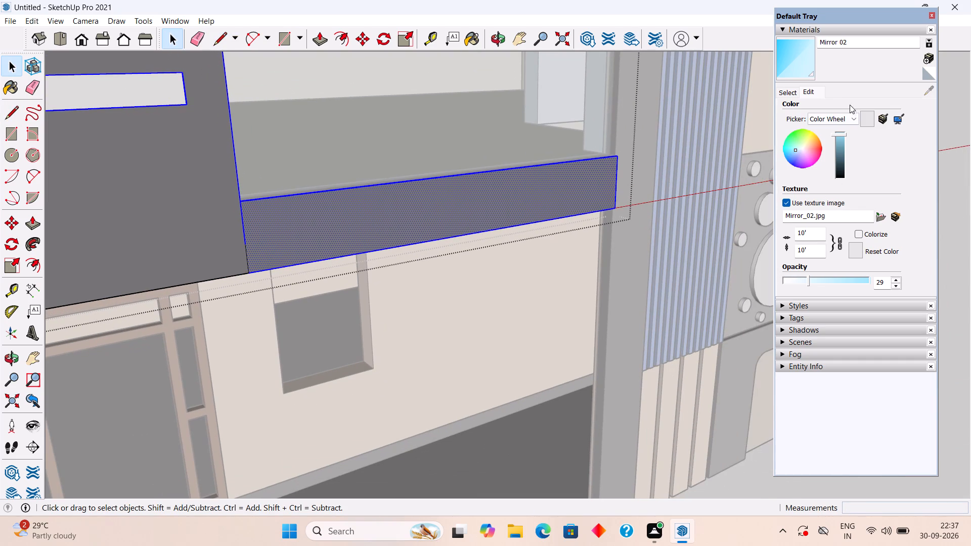
pyautogui.click(793, 92)
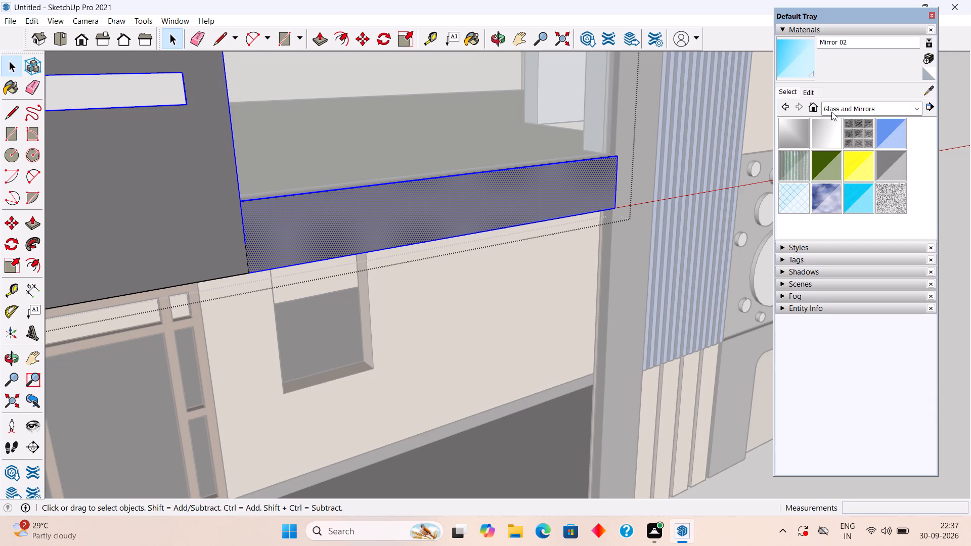
pyautogui.click(835, 109)
pyautogui.click(837, 148)
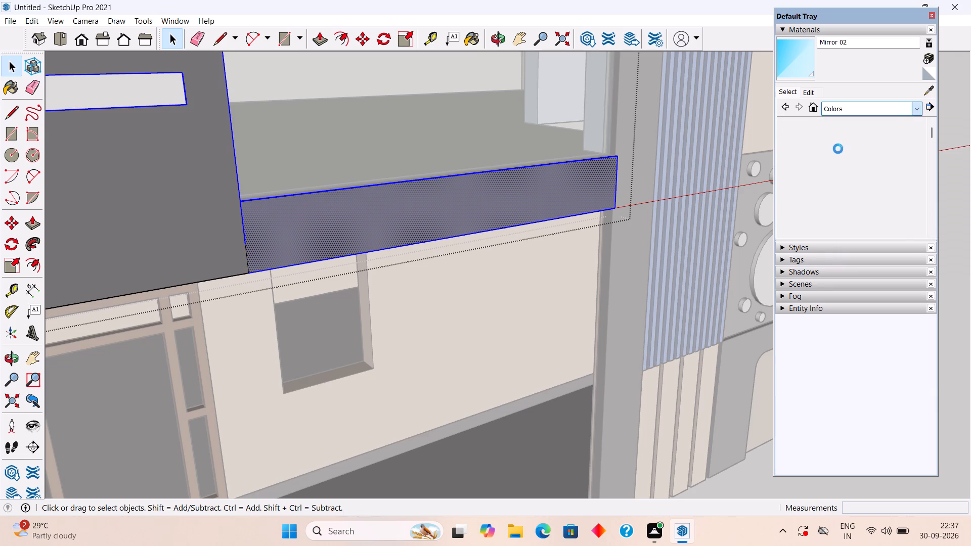
pyautogui.click(931, 92)
pyautogui.click(538, 341)
pyautogui.click(455, 215)
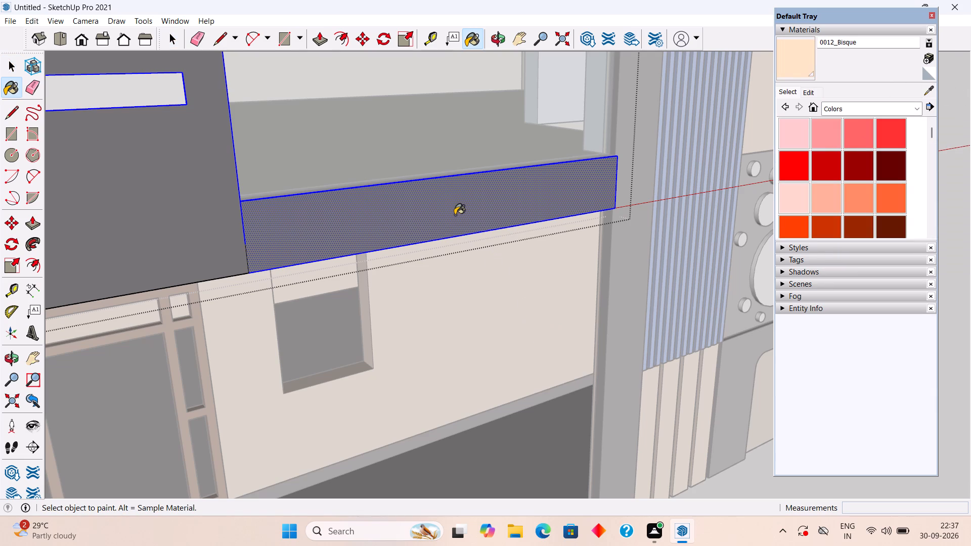
pyautogui.press('space')
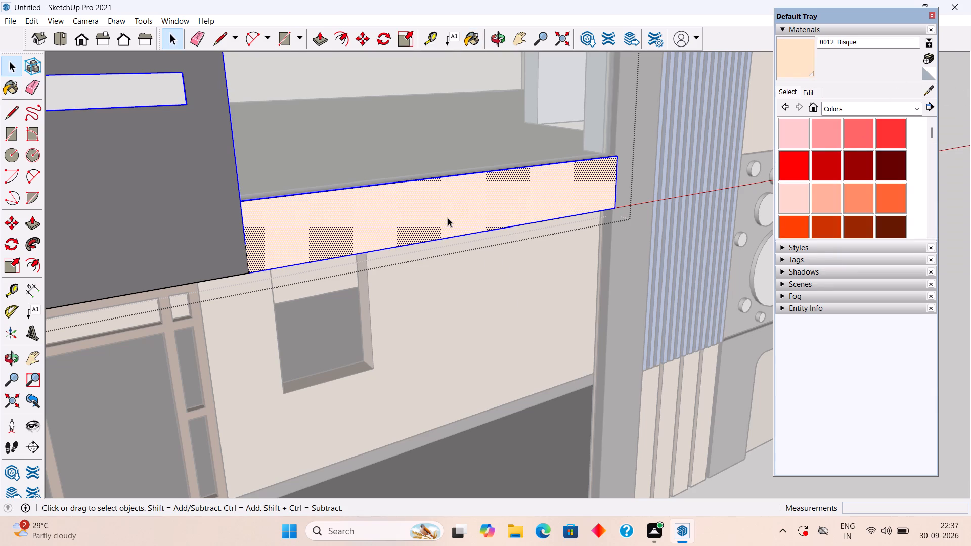
pyautogui.scroll(-10, 447, 218)
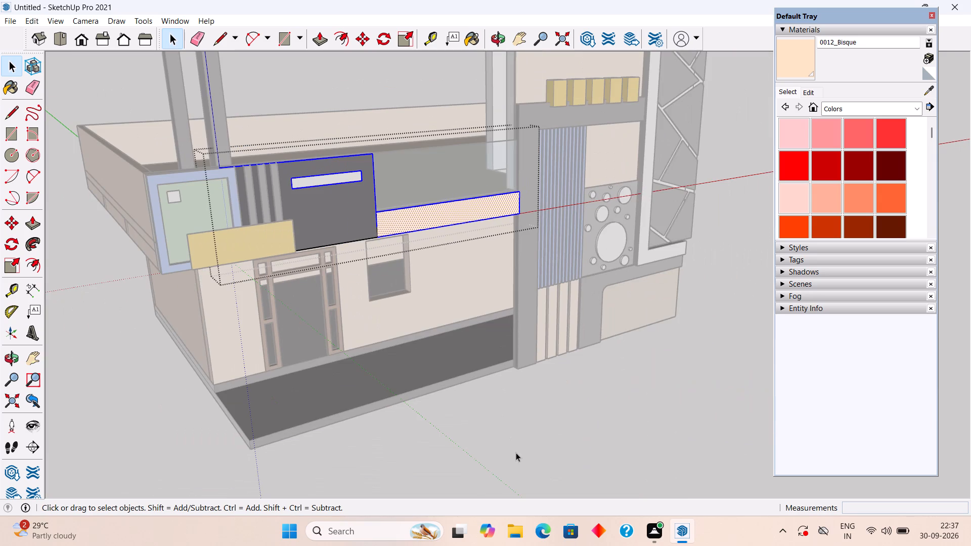
pyautogui.click(516, 452)
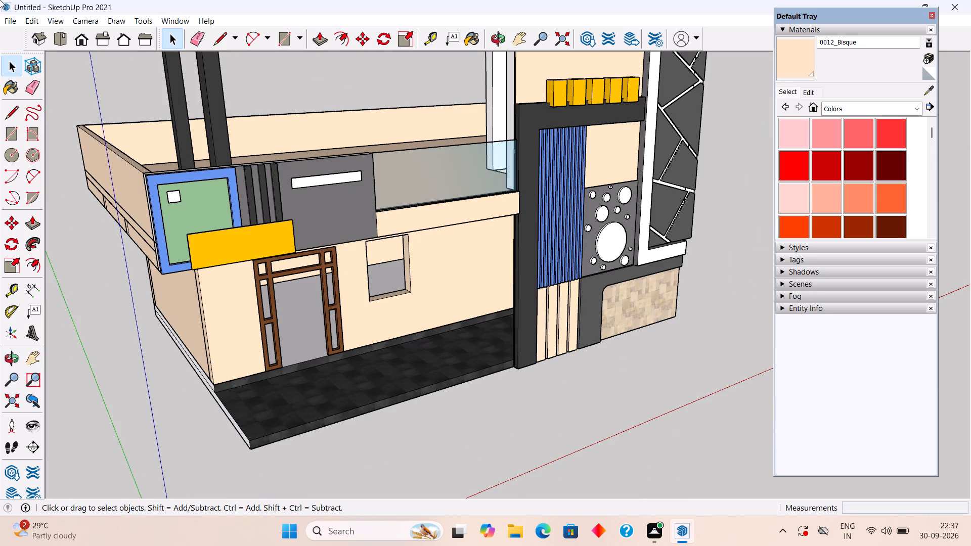
# Unhide all hidden geometry to bring back the green band.
pyautogui.click(28, 17)
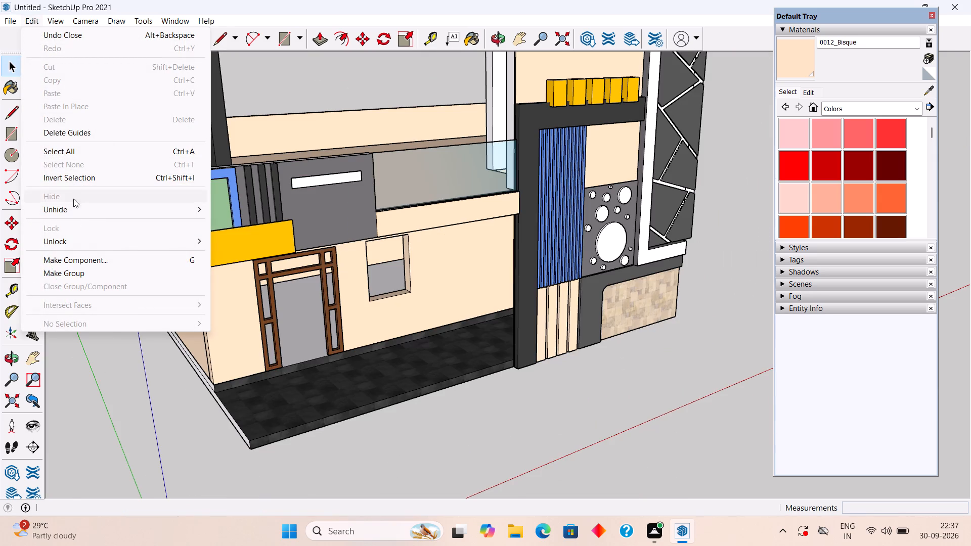
pyautogui.click(80, 208)
pyautogui.click(205, 215)
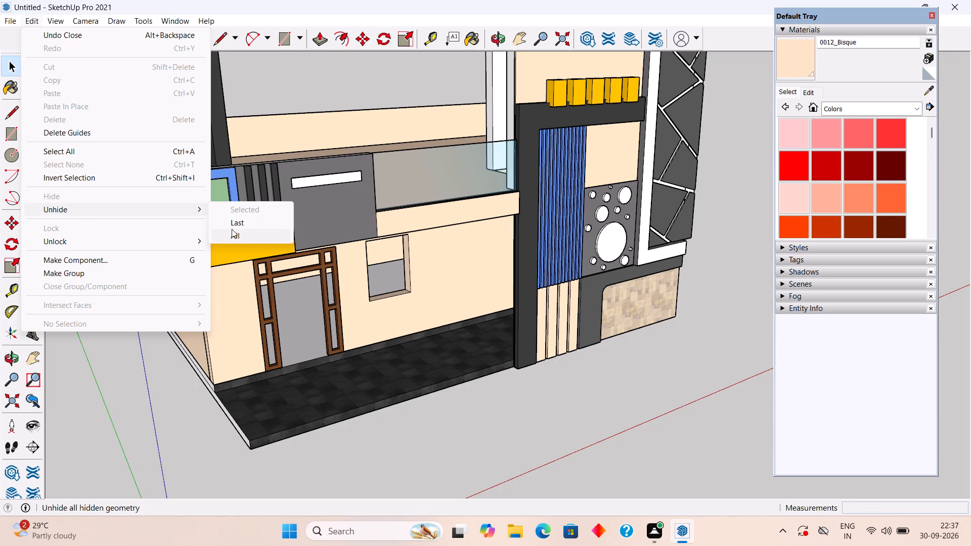
pyautogui.click(235, 230)
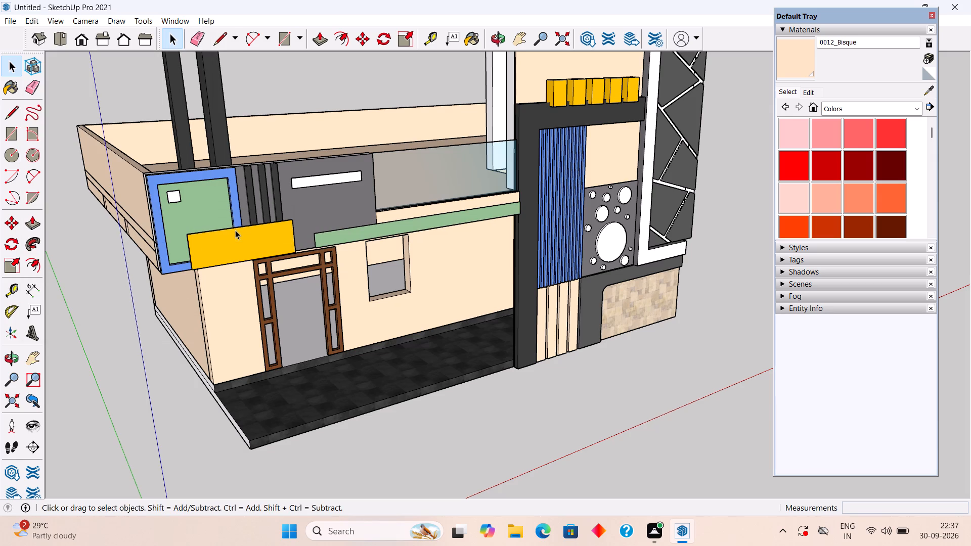
pyautogui.press('space')
# Examine the whole house from the front and from a low angle, checking the recoloured parapet strip.
pyautogui.moveTo(355, 291); pyautogui.dragTo(228, 254, button='middle')
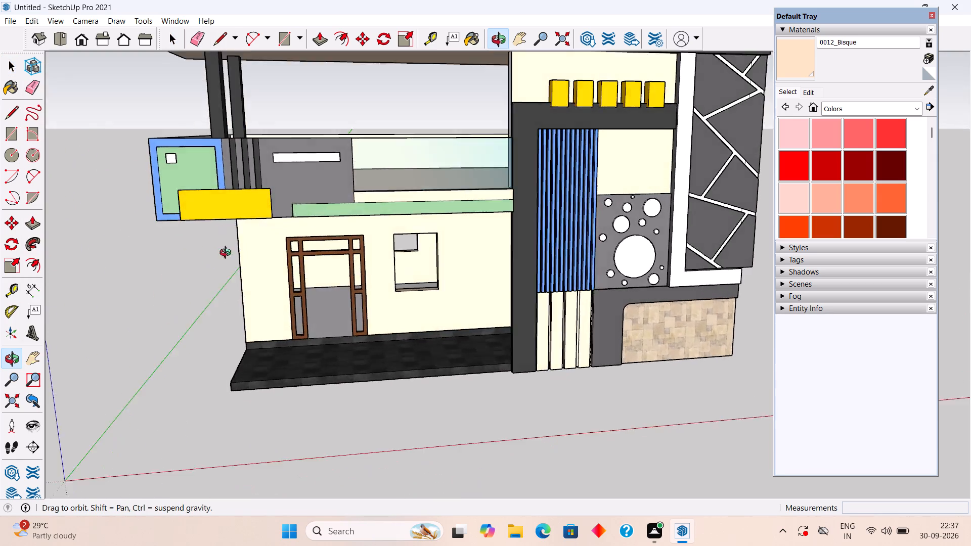
pyautogui.moveTo(228, 254); pyautogui.dragTo(209, 236, button='middle')
pyautogui.click(175, 274)
pyautogui.scroll(-6, 175, 274)
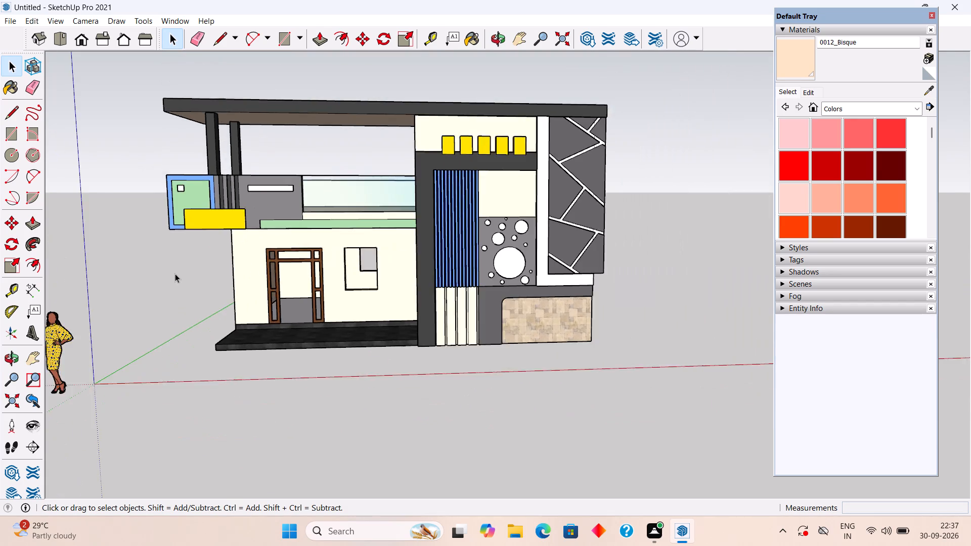
pyautogui.moveTo(432, 288); pyautogui.dragTo(468, 237, button='middle')
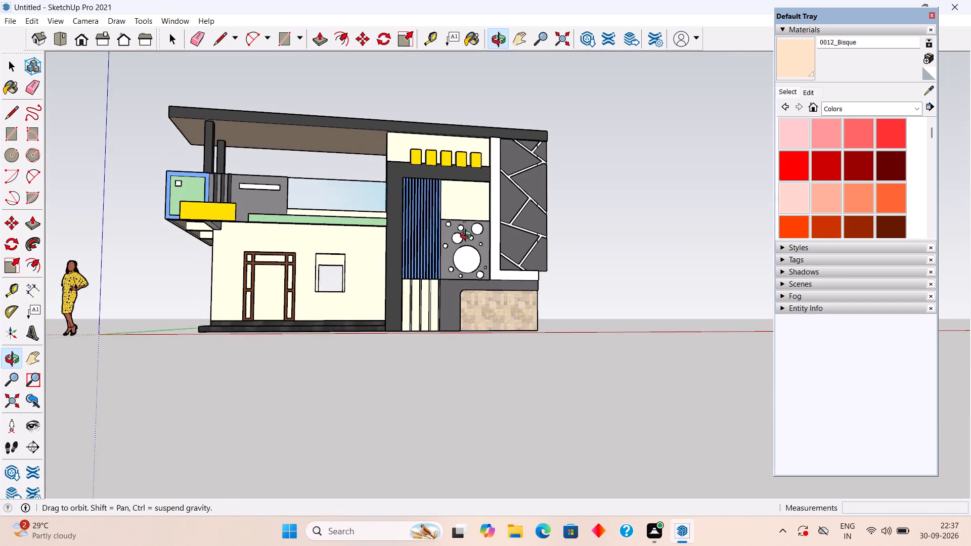
pyautogui.moveTo(468, 237); pyautogui.dragTo(472, 225, button='middle')
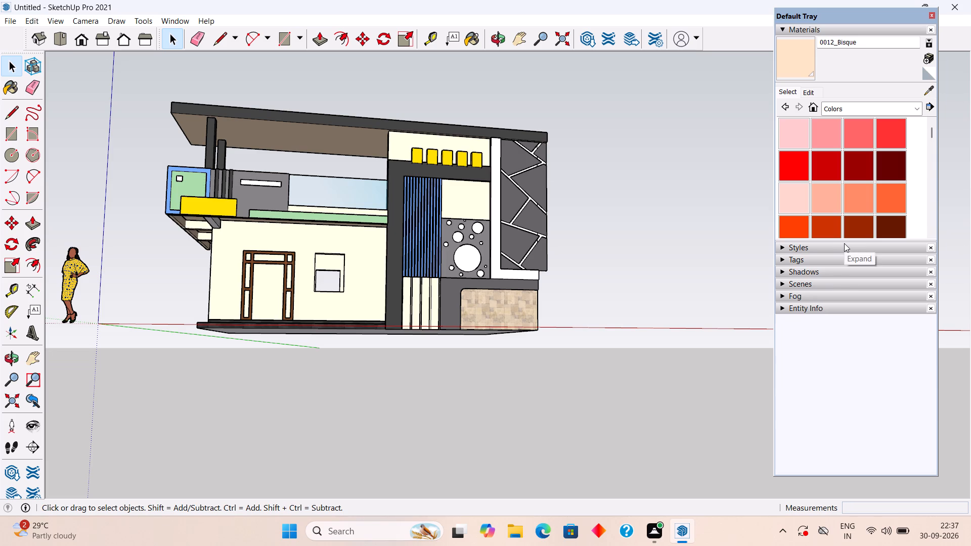
pyautogui.moveTo(883, 245); pyautogui.dragTo(889, 248, button='middle')
# Examine the house from above, the front and the side, checking the side wall down to its base.
pyautogui.moveTo(889, 248); pyautogui.dragTo(893, 295, button='middle')
pyautogui.scroll(-2, 891, 274)
pyautogui.moveTo(645, 256); pyautogui.dragTo(530, 375, button='middle')
pyautogui.moveTo(530, 375); pyautogui.dragTo(527, 368, button='middle')
pyautogui.press('space')
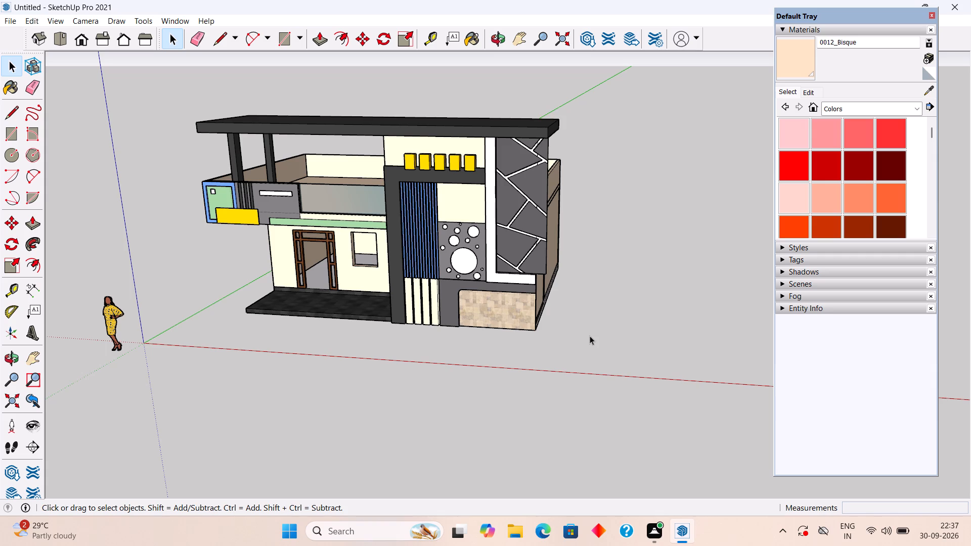
pyautogui.moveTo(502, 267); pyautogui.dragTo(191, 299, button='middle')
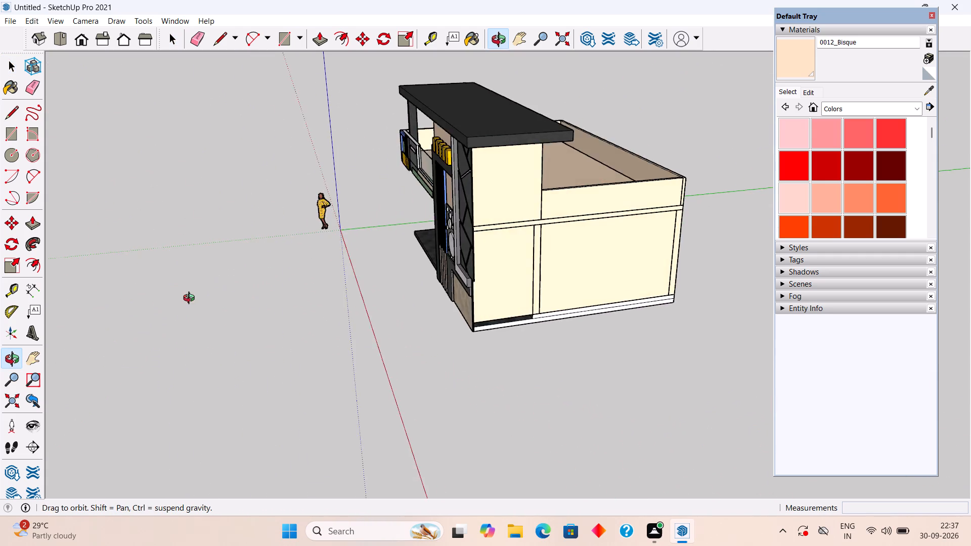
pyautogui.moveTo(191, 299); pyautogui.dragTo(170, 151, button='middle')
pyautogui.moveTo(617, 232); pyautogui.dragTo(517, 255, button='middle')
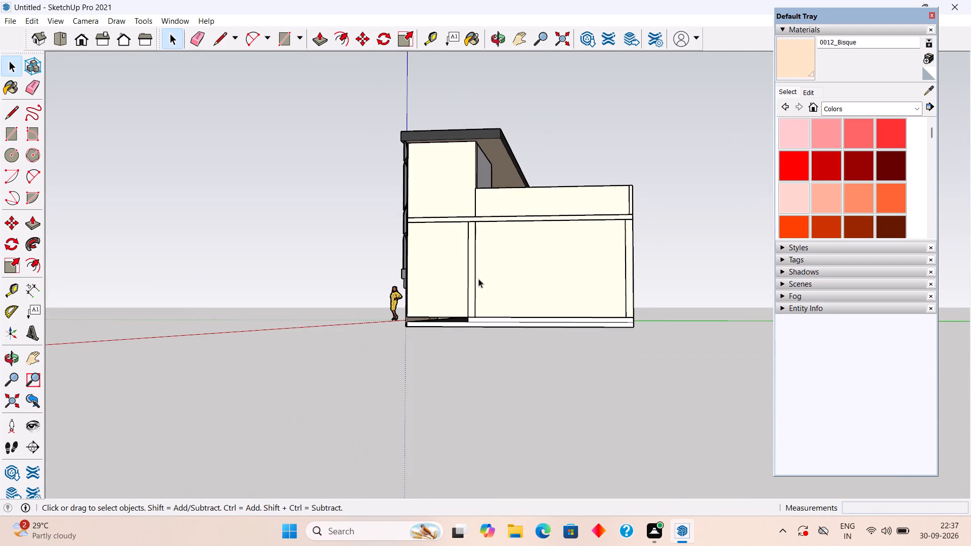
# Push/Pull the bottom face of the front side-wall panel down 6" to meet the white base strip, closing the gap.
pyautogui.scroll(11, 451, 322)
pyautogui.moveTo(425, 312); pyautogui.dragTo(434, 284, button='middle')
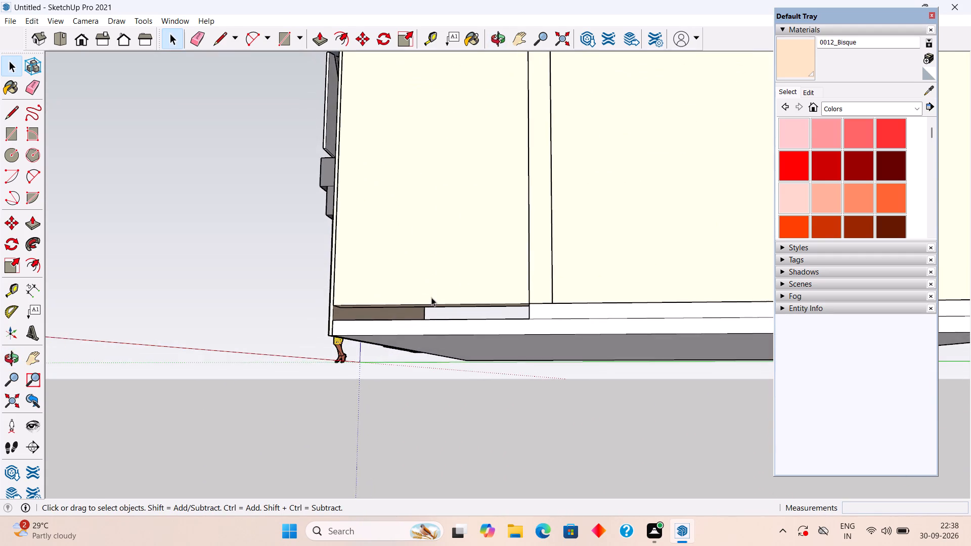
pyautogui.scroll(8, 431, 298)
pyautogui.moveTo(424, 298); pyautogui.dragTo(433, 251, button='middle')
pyautogui.doubleClick(443, 236)
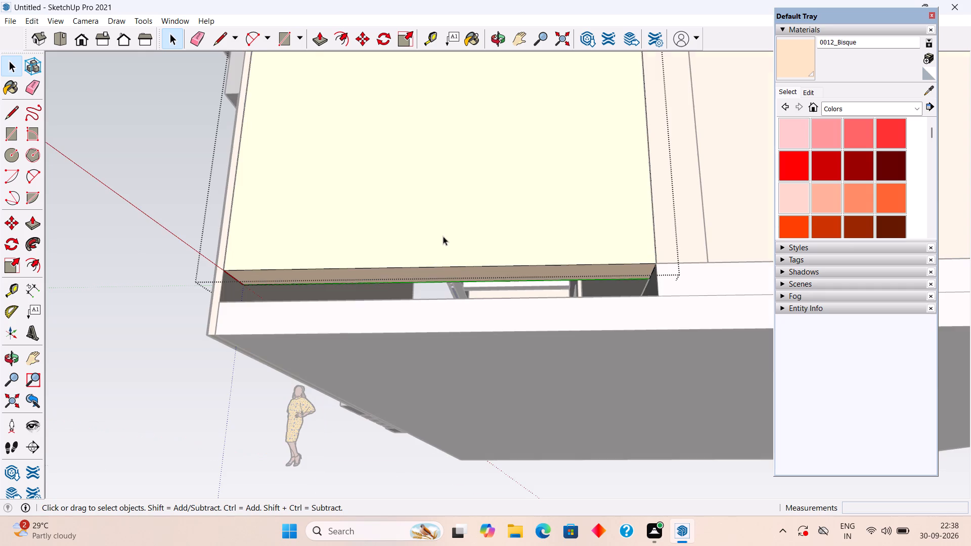
pyautogui.click(440, 274)
pyautogui.press('p')
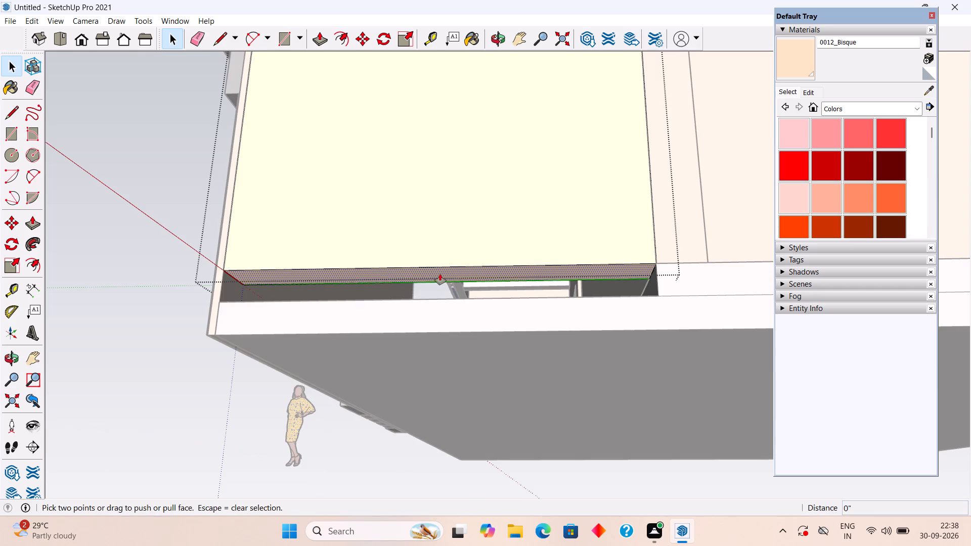
pyautogui.click(440, 274)
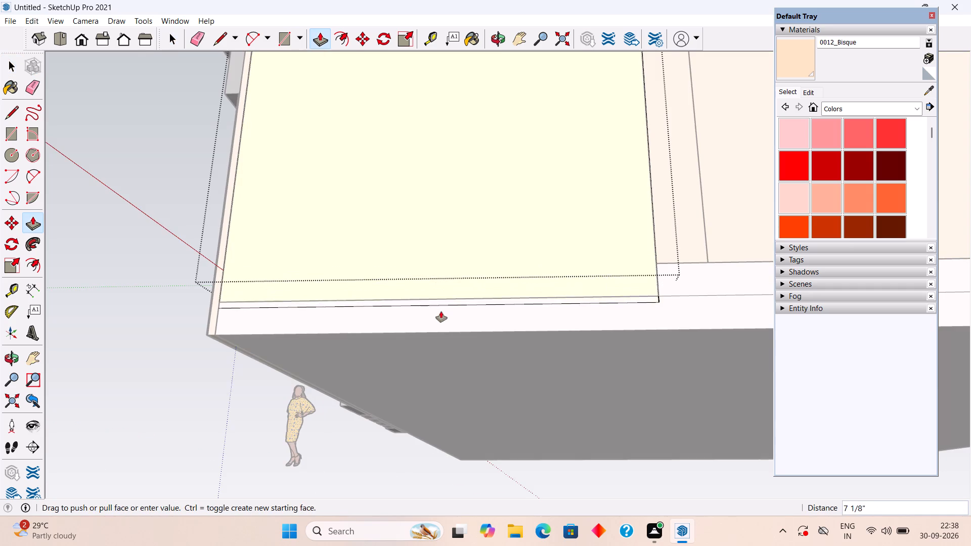
pyautogui.click(450, 298)
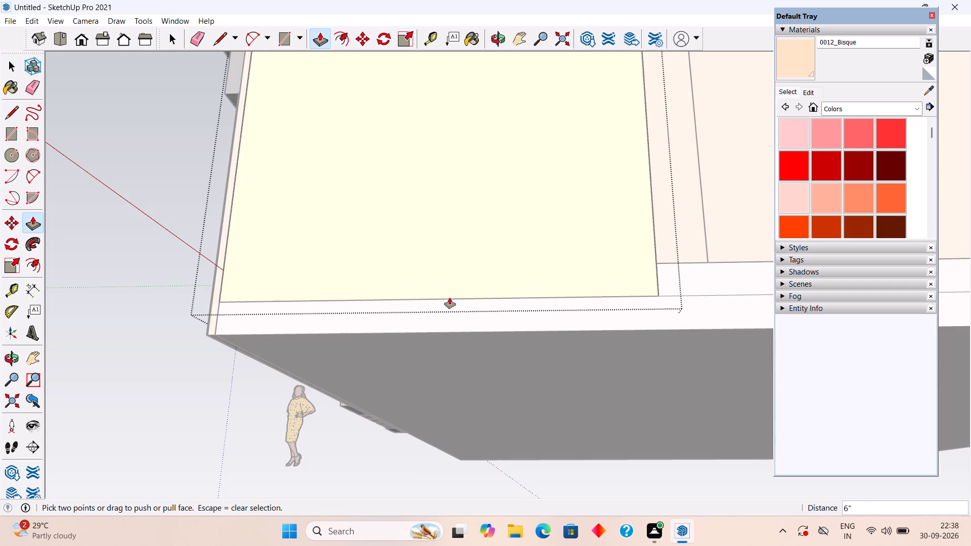
pyautogui.press('space')
pyautogui.moveTo(450, 298); pyautogui.dragTo(606, 413, button='middle')
pyautogui.scroll(-5, 614, 405)
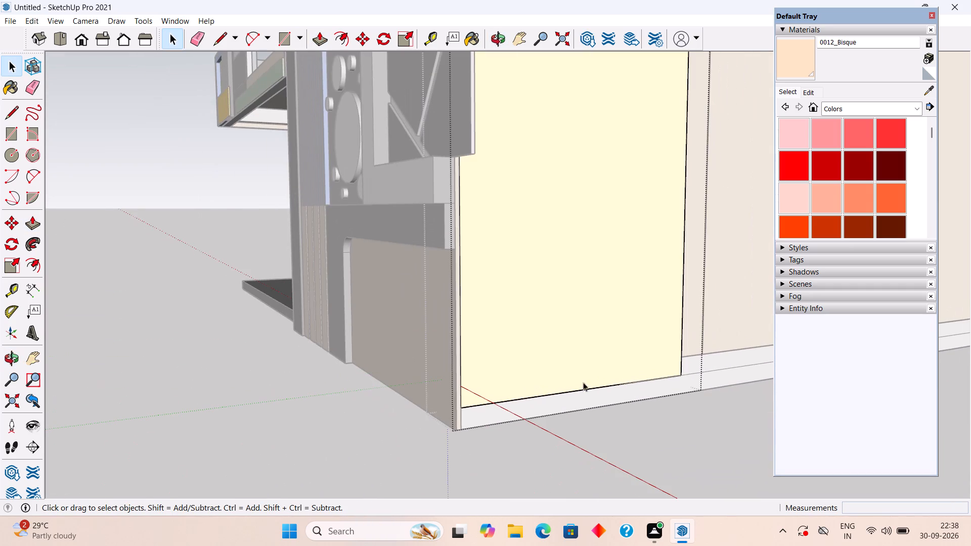
pyautogui.click(382, 439)
# Draw a ground rectangle about 39' 1" by 72' 8 3/8" around the house footprint, beside the origin.
pyautogui.moveTo(402, 411); pyautogui.dragTo(861, 389, button='middle')
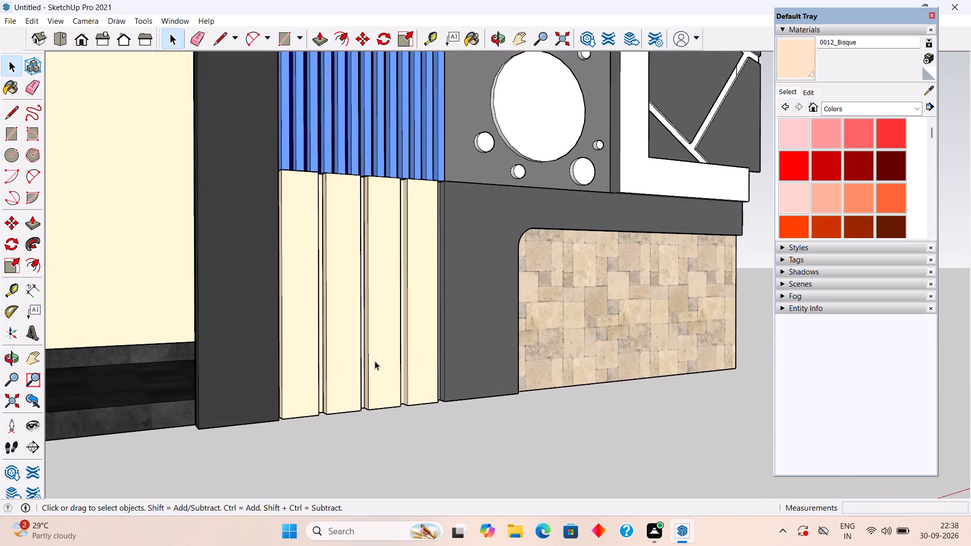
pyautogui.scroll(-16, 322, 370)
pyautogui.scroll(-1, 327, 263)
pyautogui.moveTo(327, 260); pyautogui.dragTo(314, 359, button='middle')
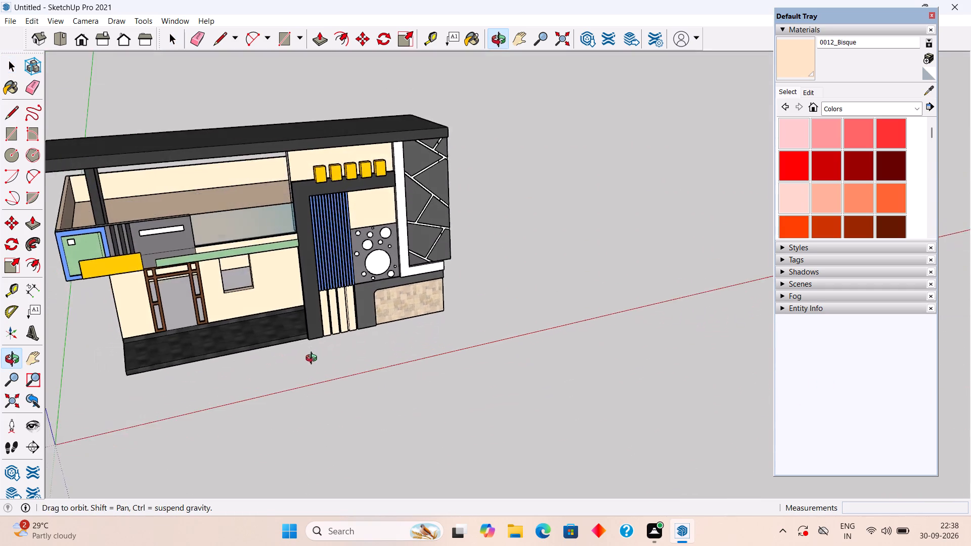
pyautogui.moveTo(314, 359); pyautogui.dragTo(311, 363, button='middle')
pyautogui.scroll(-9, 311, 363)
pyautogui.moveTo(213, 232); pyautogui.dragTo(208, 271, button='middle')
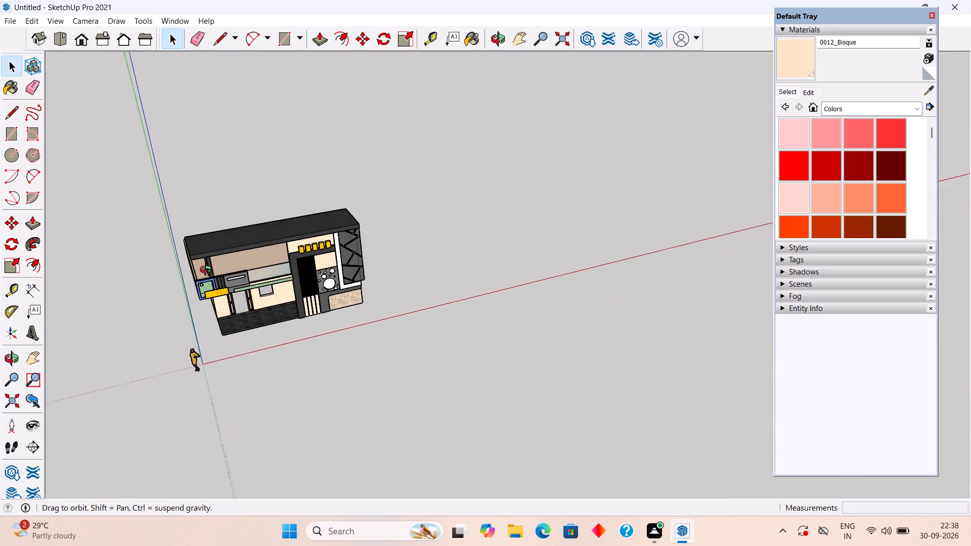
pyautogui.moveTo(208, 271); pyautogui.dragTo(198, 292, button='middle')
pyautogui.scroll(1, 197, 292)
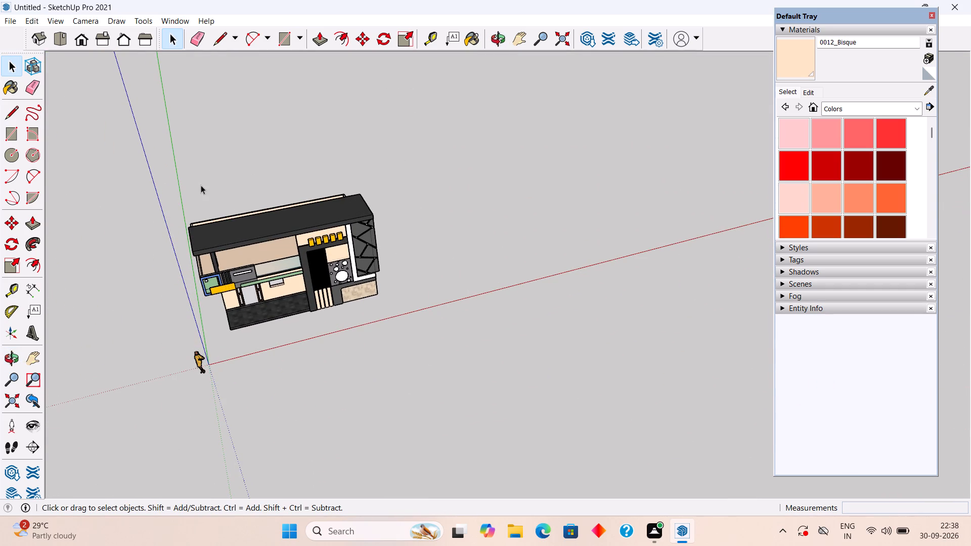
pyautogui.press('r')
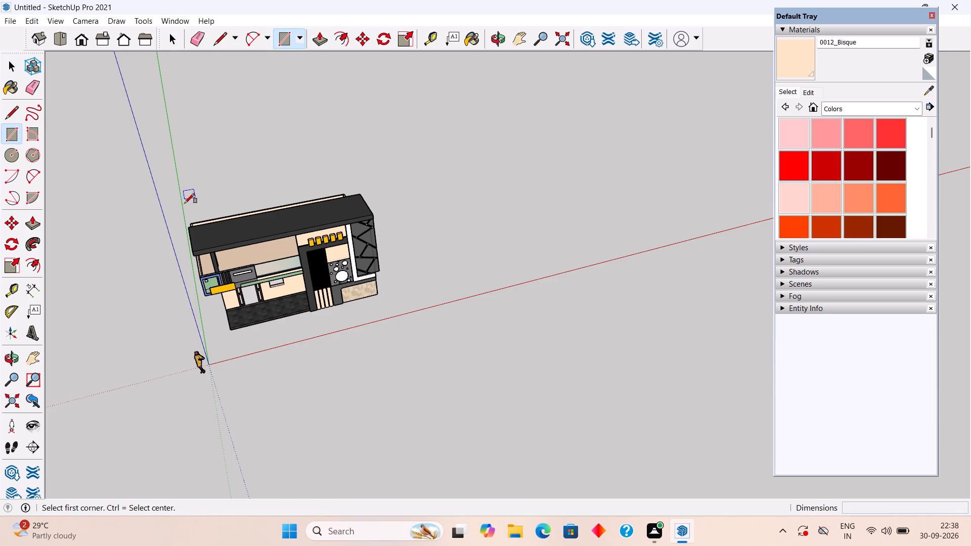
pyautogui.click(184, 206)
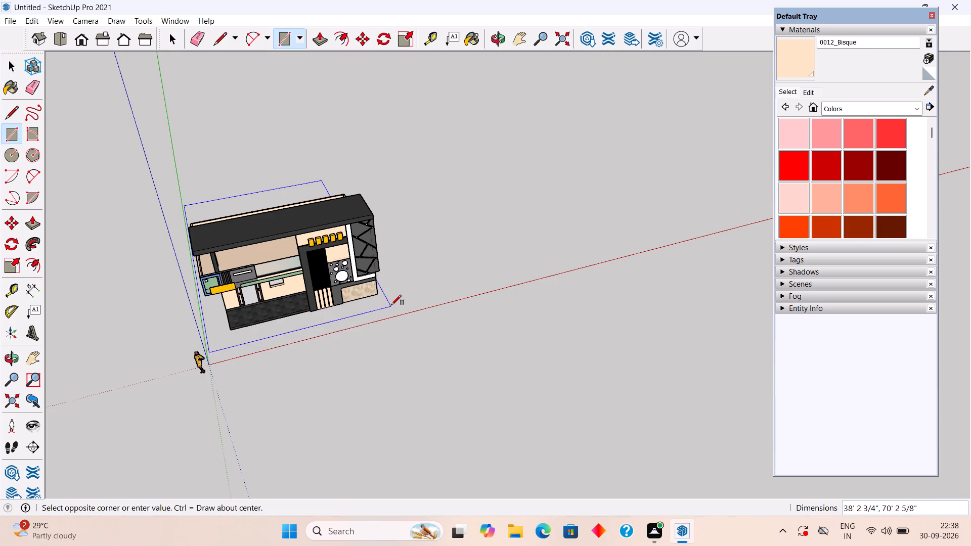
pyautogui.click(398, 311)
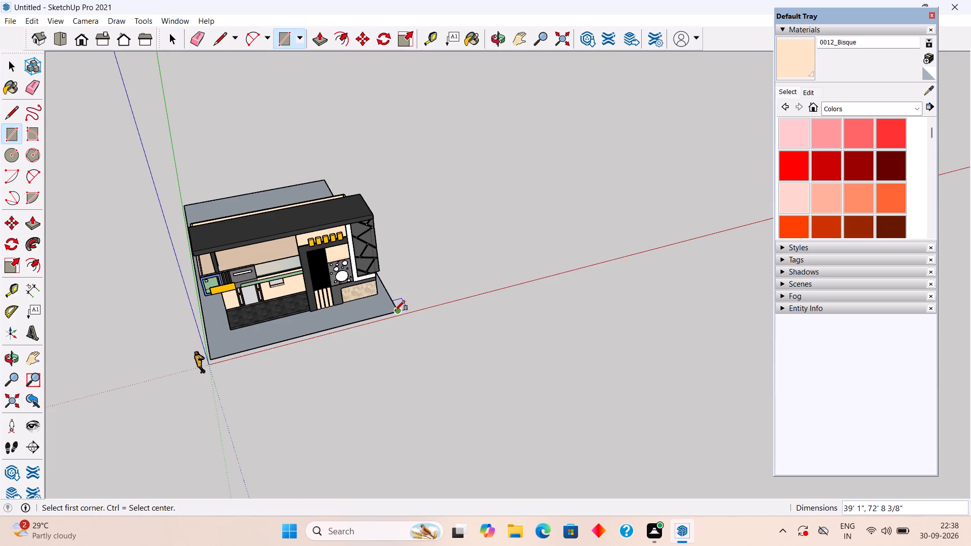
pyautogui.press('space')
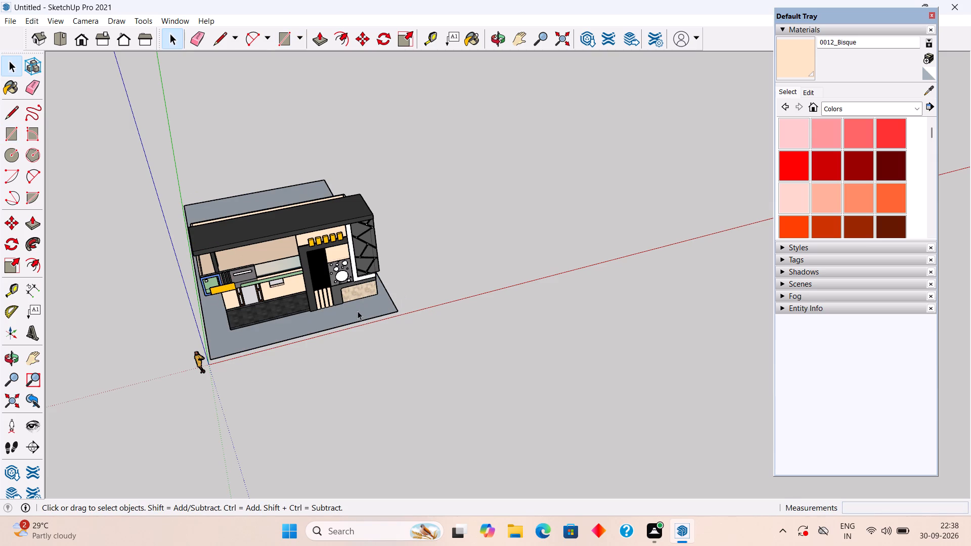
# Select the ground rectangle and look through the material collections and the Colors swatches down to the greys.
pyautogui.click(358, 311)
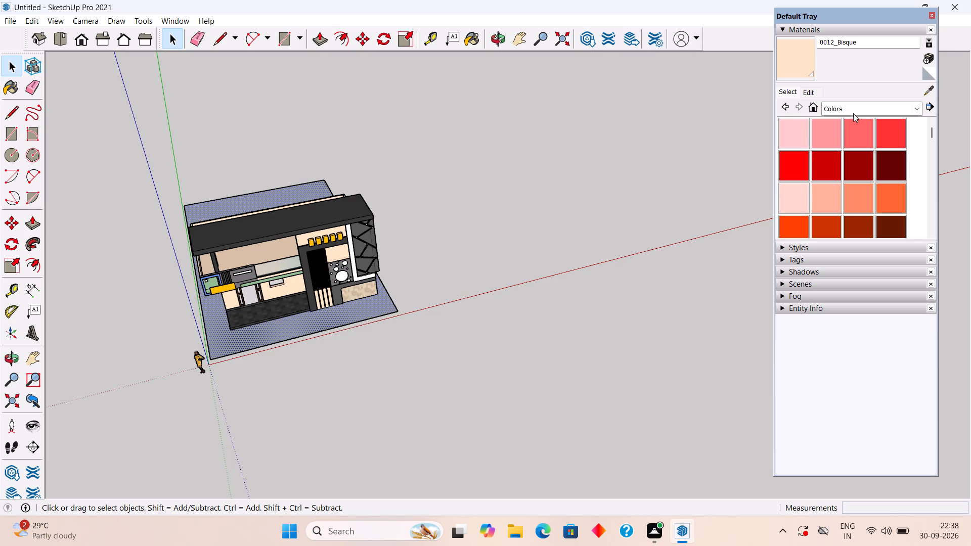
pyautogui.click(854, 112)
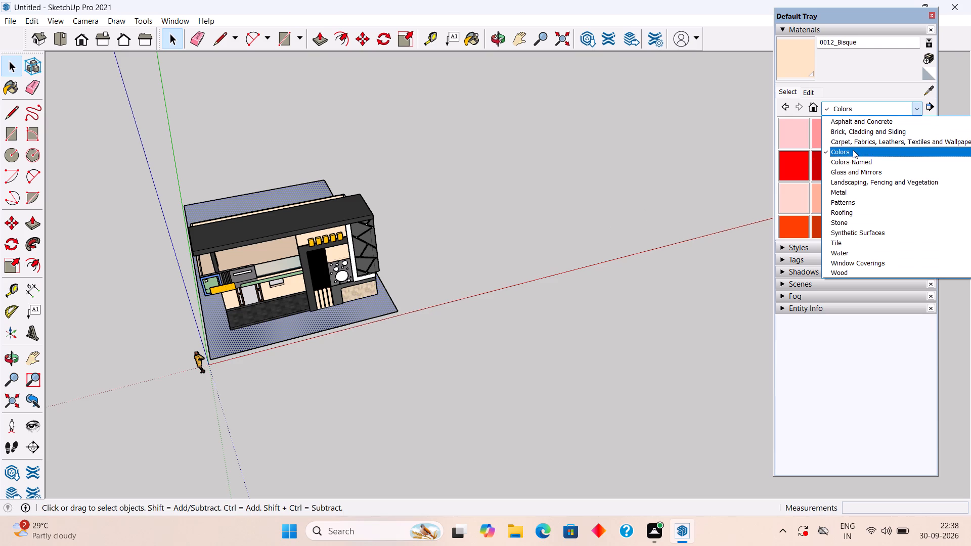
pyautogui.scroll(-3, 804, 184)
pyautogui.scroll(3, 804, 184)
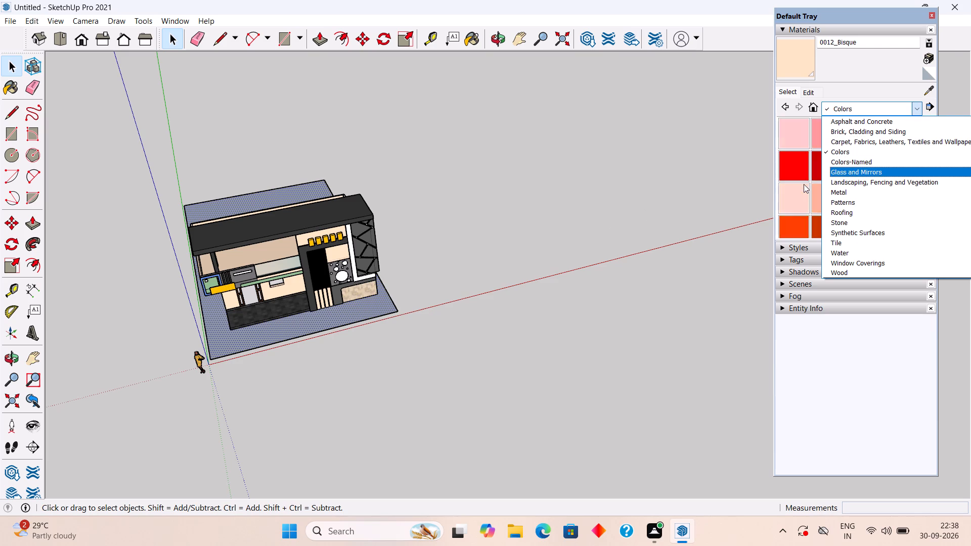
pyautogui.scroll(2, 804, 184)
pyautogui.scroll(-6, 804, 184)
pyautogui.scroll(5, 804, 184)
pyautogui.scroll(18, 804, 184)
pyautogui.scroll(-2, 804, 184)
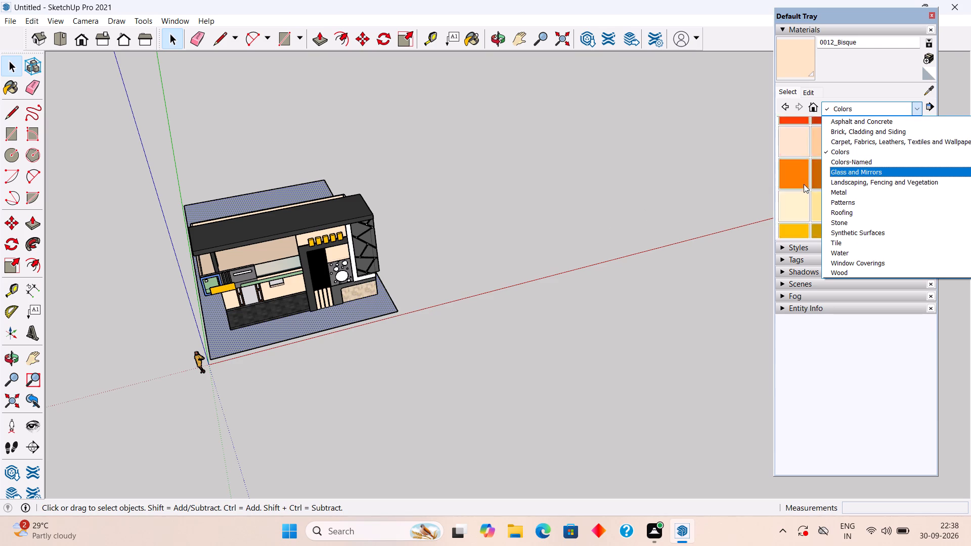
pyautogui.scroll(-15, 804, 184)
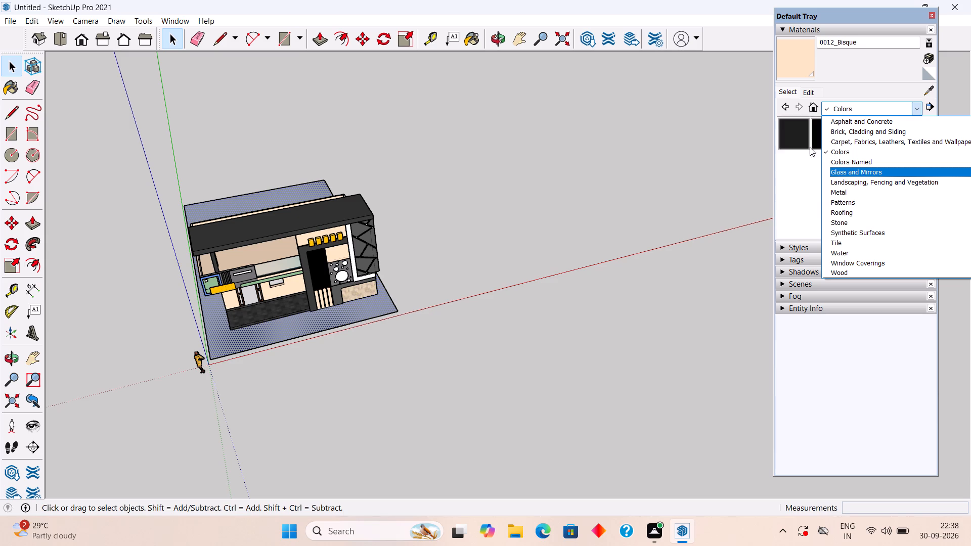
pyautogui.scroll(1, 810, 147)
pyautogui.click(796, 132)
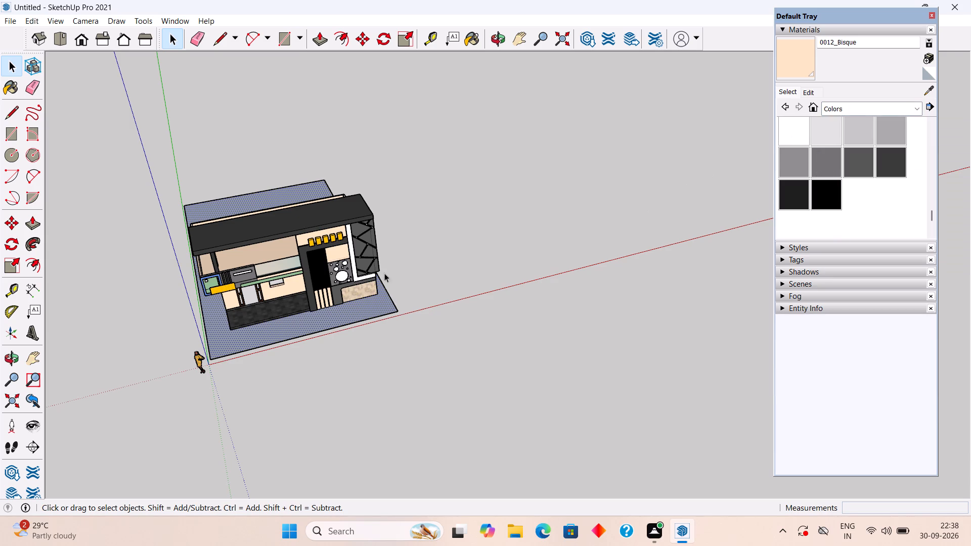
# Push/Pull the ground rectangle upward to give the base around the house a thickness.
pyautogui.click(375, 305)
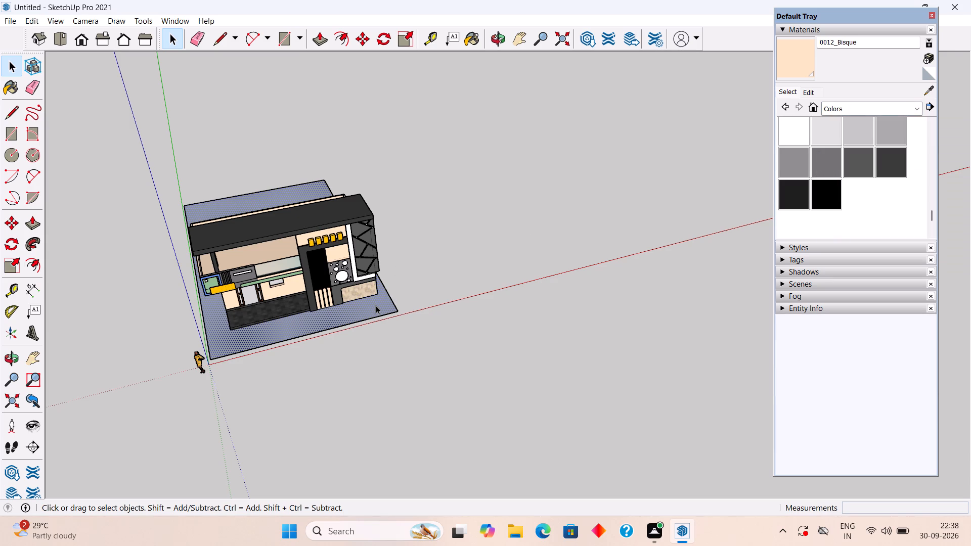
pyautogui.press('p')
pyautogui.click(376, 305)
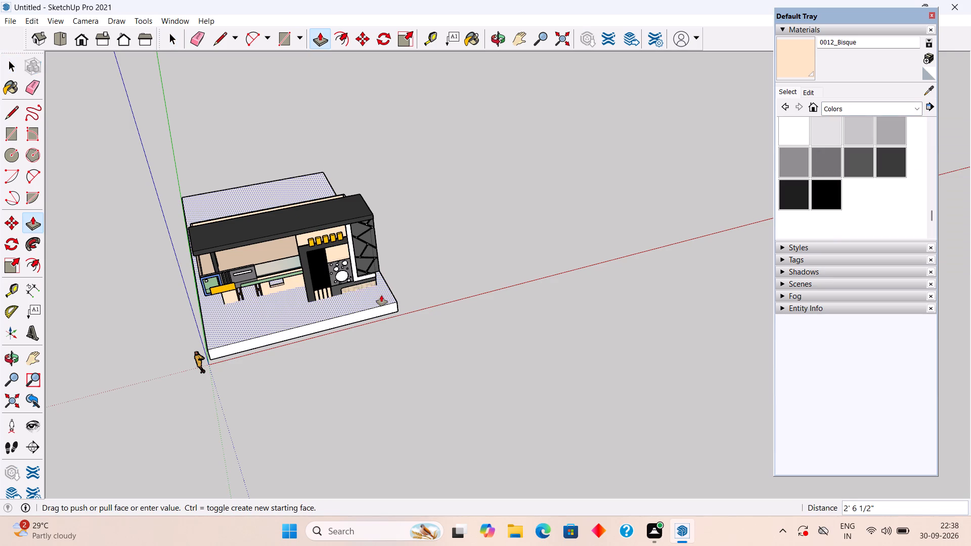
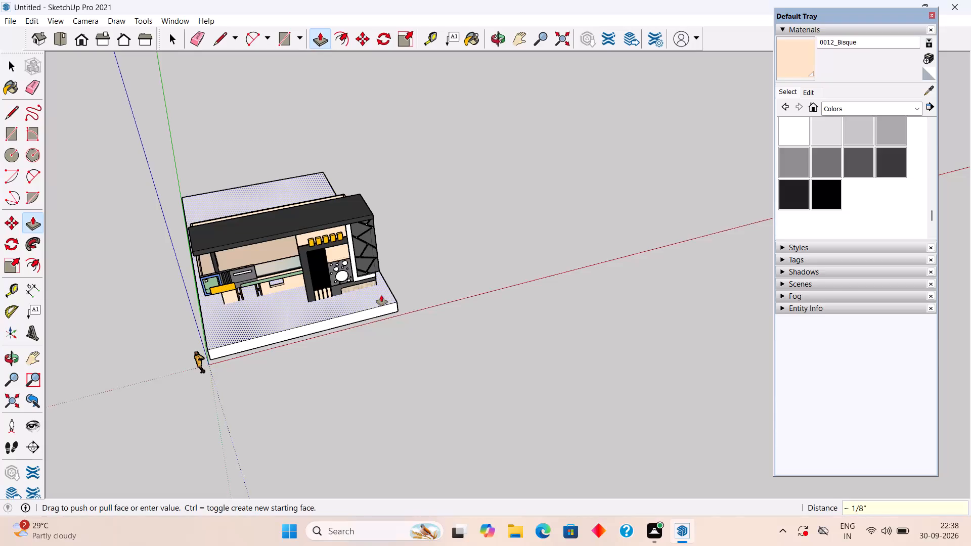
# Paint the top face of the ground slab around the house with the white Color M00.
pyautogui.press('space')
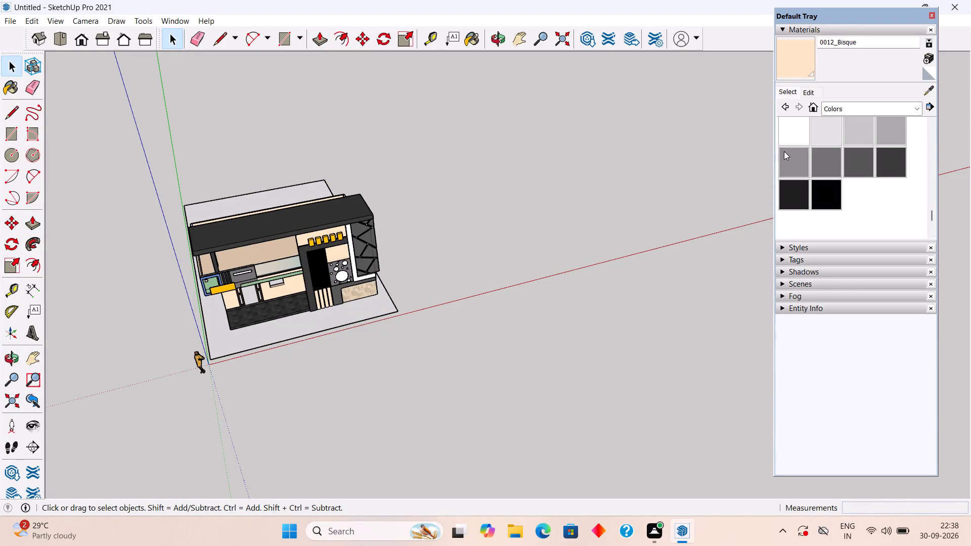
pyautogui.click(790, 144)
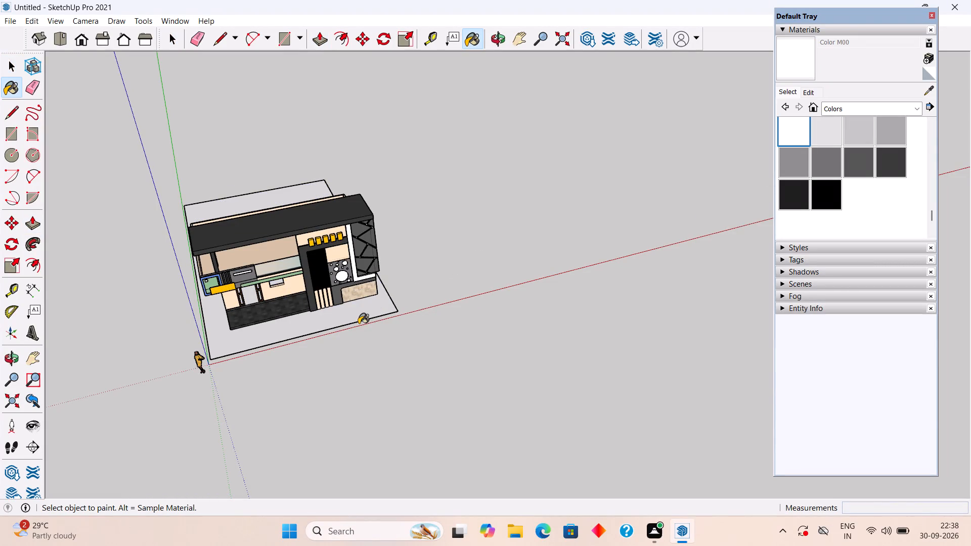
pyautogui.click(361, 313)
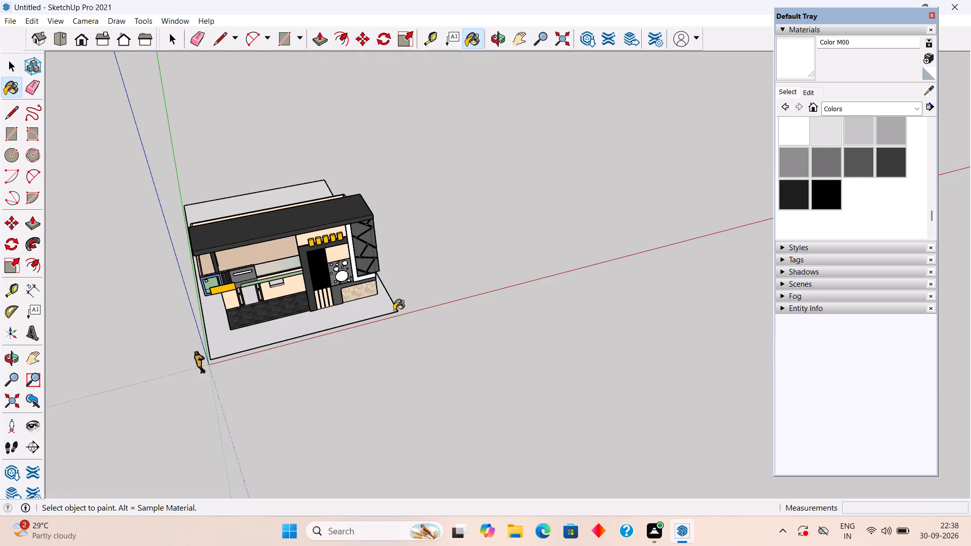
pyautogui.press('space')
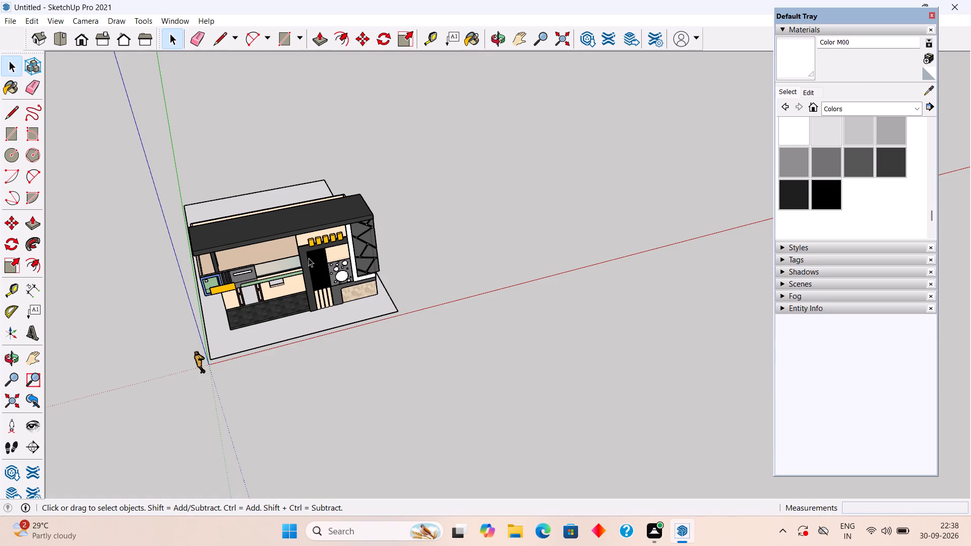
# Examine the house from the side and rear, down to the back part of the ground slab.
pyautogui.moveTo(308, 258); pyautogui.dragTo(255, 145, button='middle')
pyautogui.scroll(8, 373, 347)
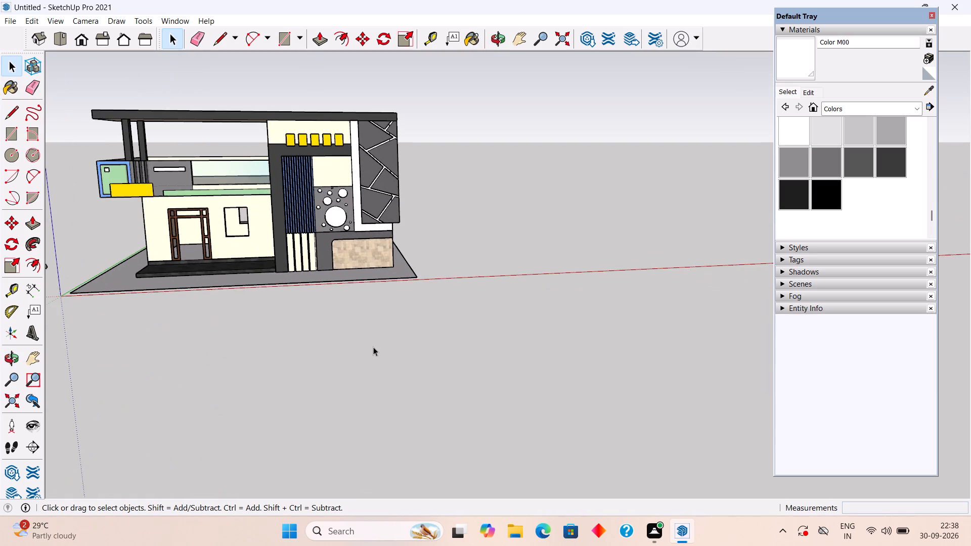
pyautogui.moveTo(316, 218); pyautogui.dragTo(691, 243, button='middle')
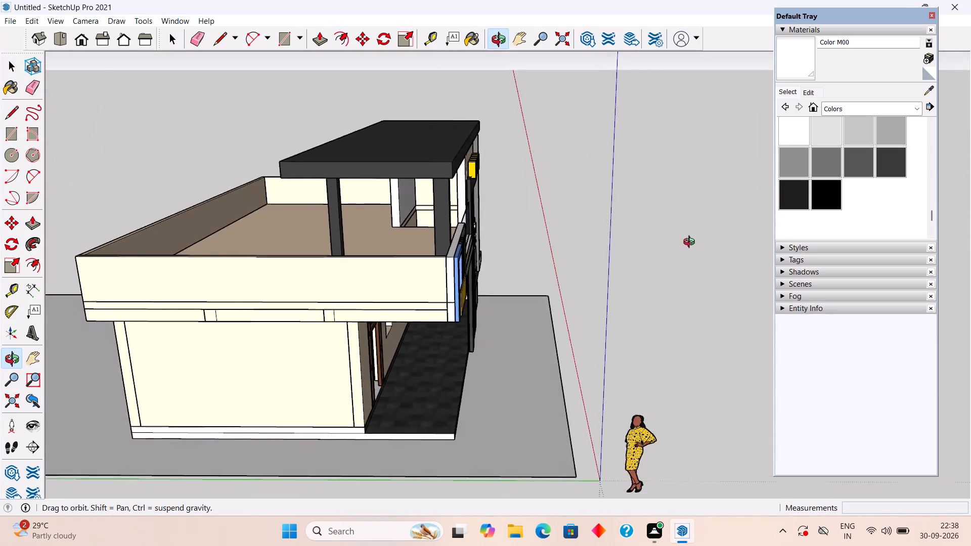
pyautogui.moveTo(691, 243); pyautogui.dragTo(735, 242, button='middle')
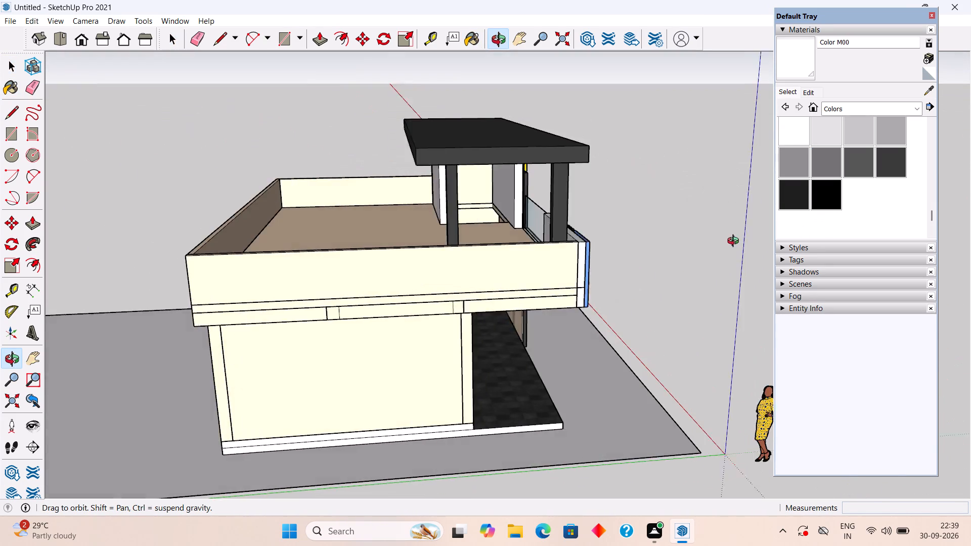
pyautogui.moveTo(735, 242); pyautogui.dragTo(732, 243, button='middle')
pyautogui.scroll(-2, 728, 248)
pyautogui.scroll(-8, 364, 289)
pyautogui.moveTo(223, 344); pyautogui.dragTo(469, 301, button='middle')
pyautogui.scroll(-1, 363, 333)
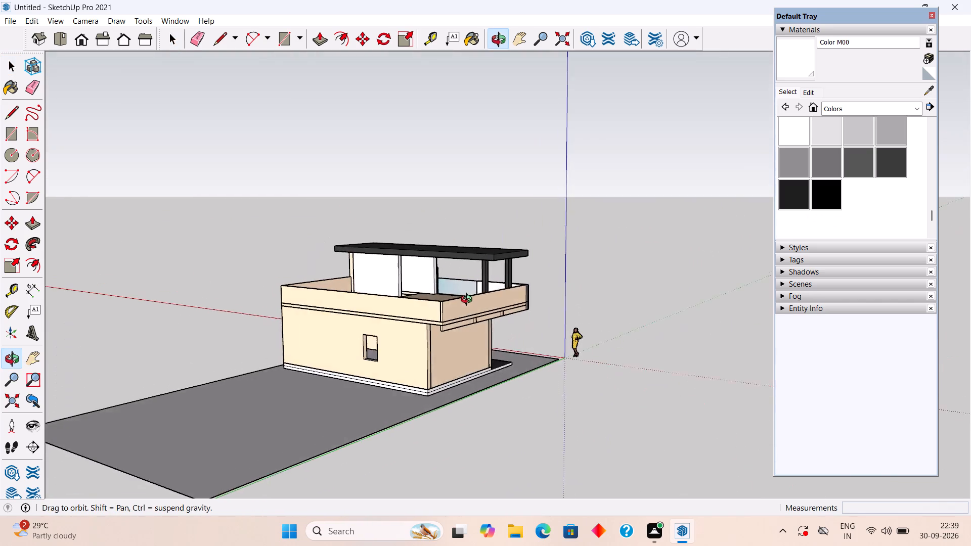
pyautogui.moveTo(469, 301); pyautogui.dragTo(469, 299, button='middle')
pyautogui.scroll(-3, 469, 301)
pyautogui.scroll(5, 250, 401)
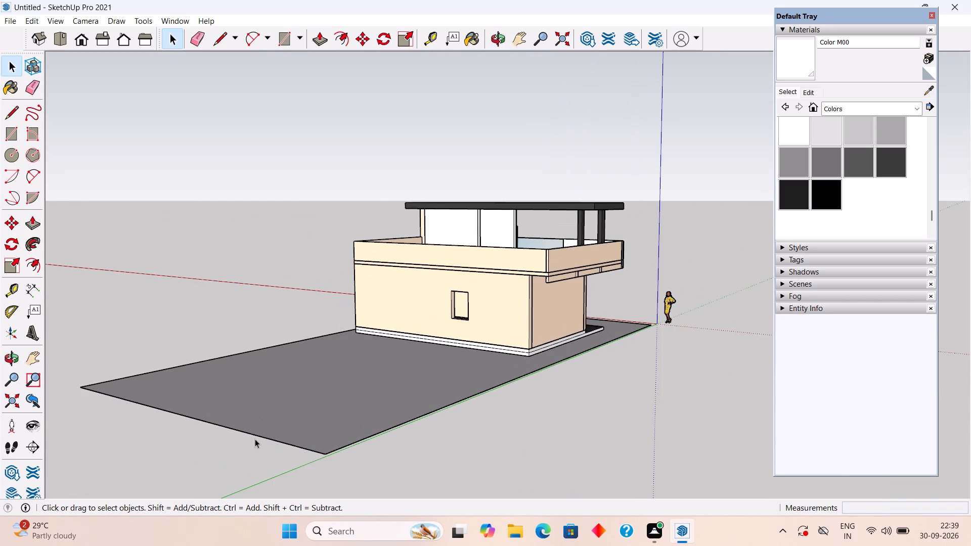
pyautogui.moveTo(255, 438); pyautogui.dragTo(257, 434)
pyautogui.scroll(20, 261, 425)
pyautogui.scroll(3, 261, 425)
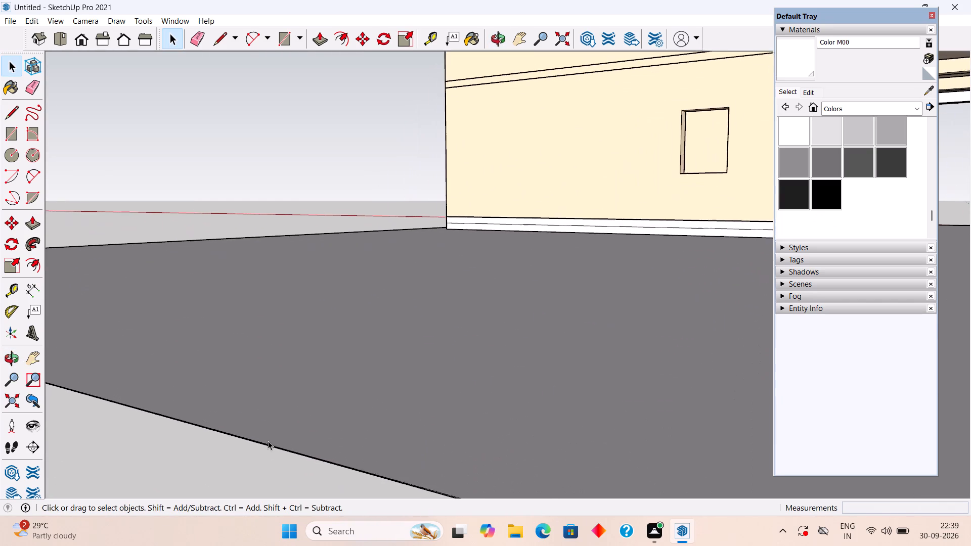
pyautogui.scroll(1, 268, 441)
pyautogui.moveTo(266, 441); pyautogui.dragTo(280, 336, button='middle')
pyautogui.scroll(9, 255, 425)
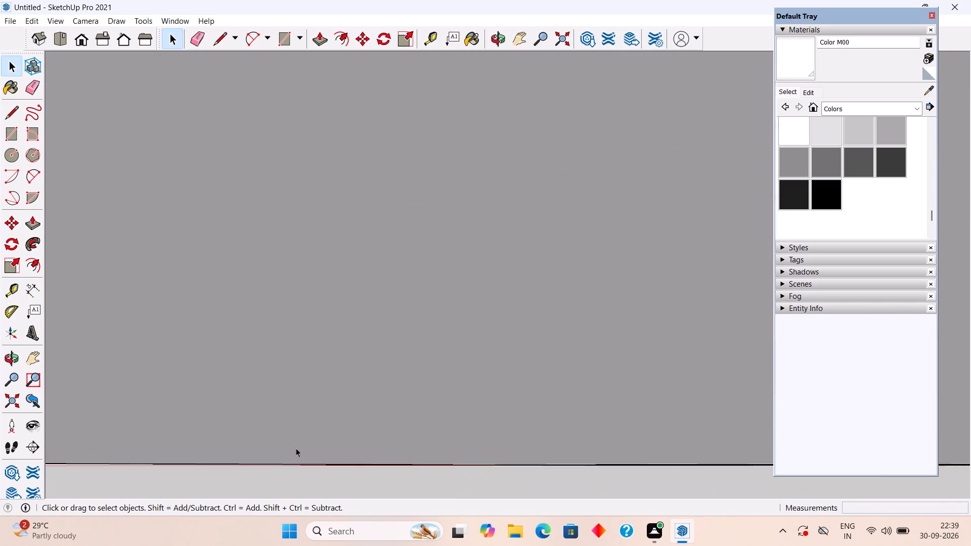
pyautogui.scroll(-19, 296, 448)
pyautogui.moveTo(666, 446); pyautogui.dragTo(624, 446, button='middle')
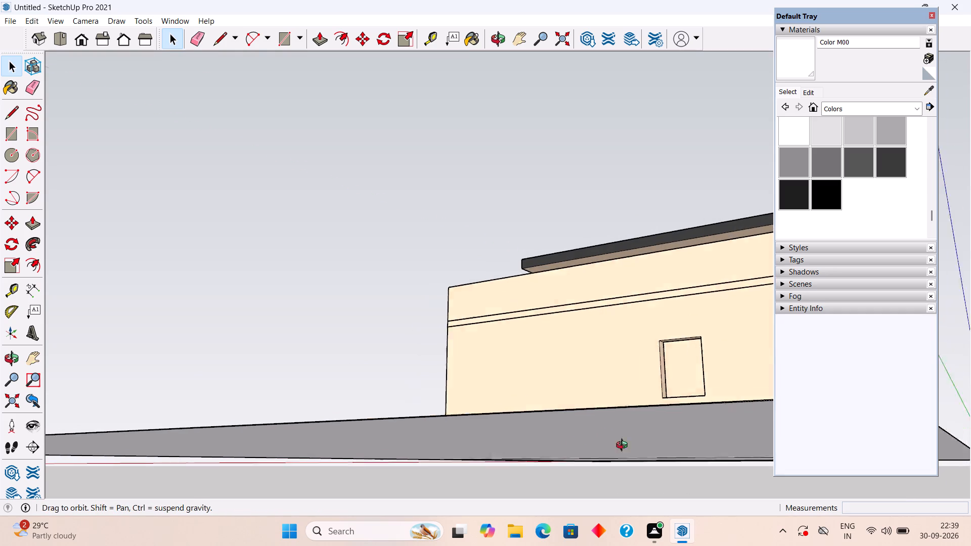
pyautogui.moveTo(624, 446); pyautogui.dragTo(520, 433, button='middle')
pyautogui.scroll(1, 436, 379)
pyautogui.middleClick(401, 359)
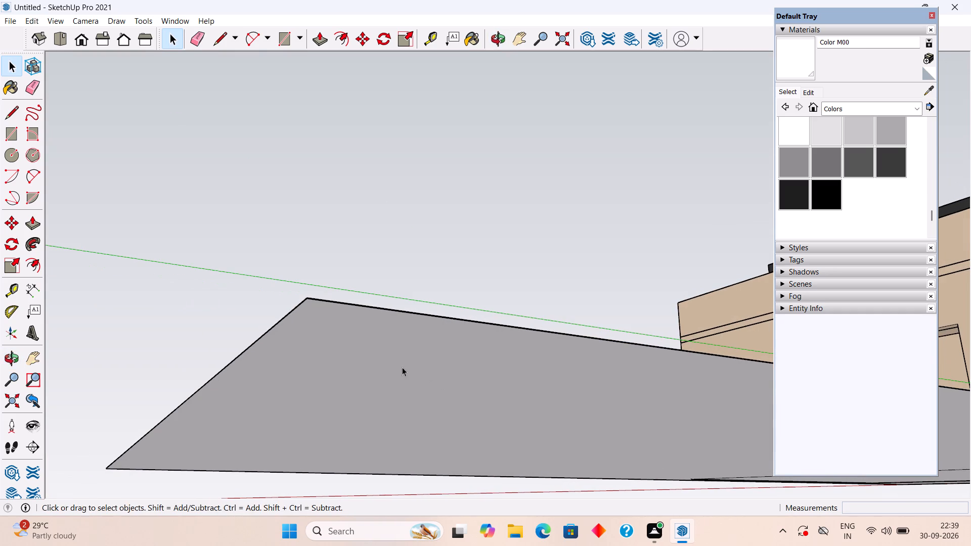
pyautogui.moveTo(415, 383); pyautogui.dragTo(338, 492, button='middle')
pyautogui.scroll(-3, 337, 492)
pyautogui.scroll(-5, 372, 384)
pyautogui.scroll(-1, 495, 265)
pyautogui.moveTo(495, 265); pyautogui.dragTo(427, 331, button='middle')
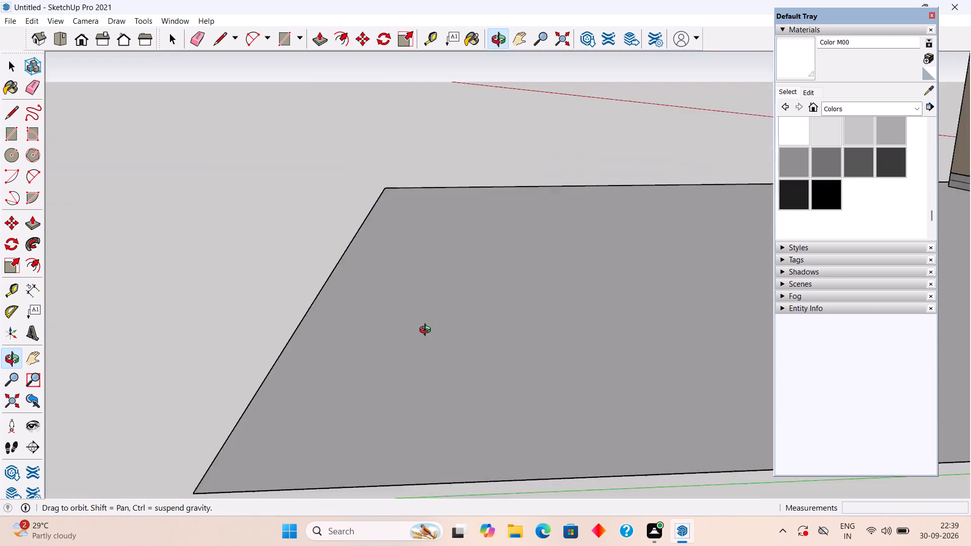
pyautogui.scroll(-1, 427, 331)
pyautogui.moveTo(427, 331); pyautogui.dragTo(438, 322, button='middle')
pyautogui.scroll(-1, 423, 337)
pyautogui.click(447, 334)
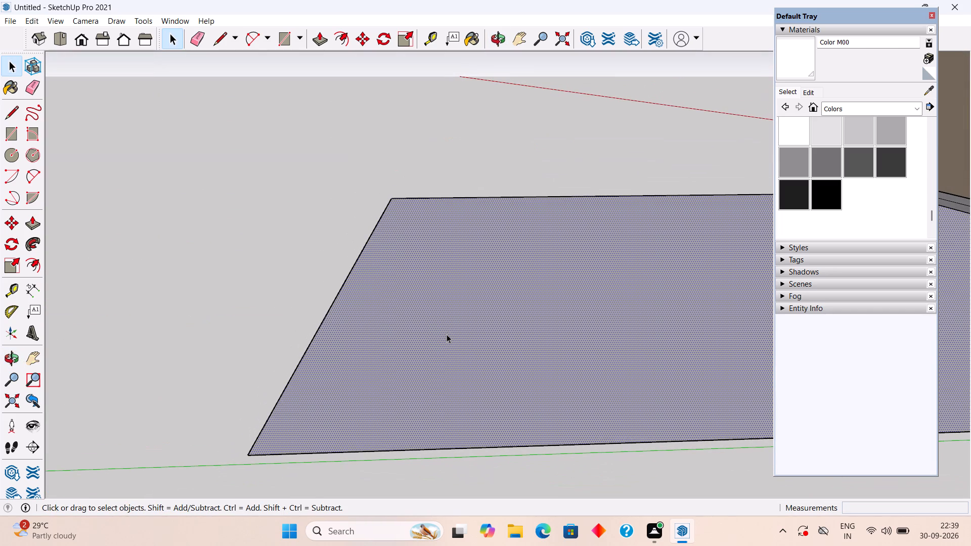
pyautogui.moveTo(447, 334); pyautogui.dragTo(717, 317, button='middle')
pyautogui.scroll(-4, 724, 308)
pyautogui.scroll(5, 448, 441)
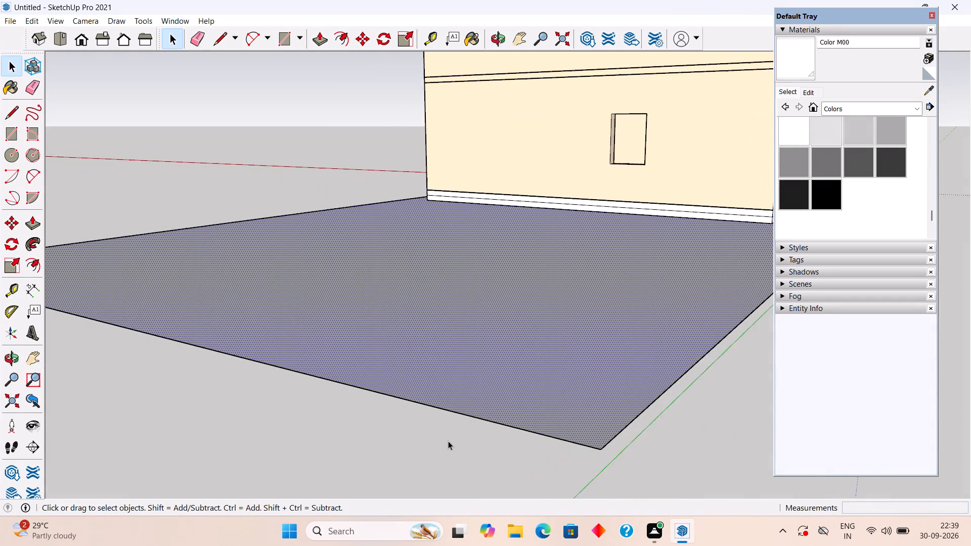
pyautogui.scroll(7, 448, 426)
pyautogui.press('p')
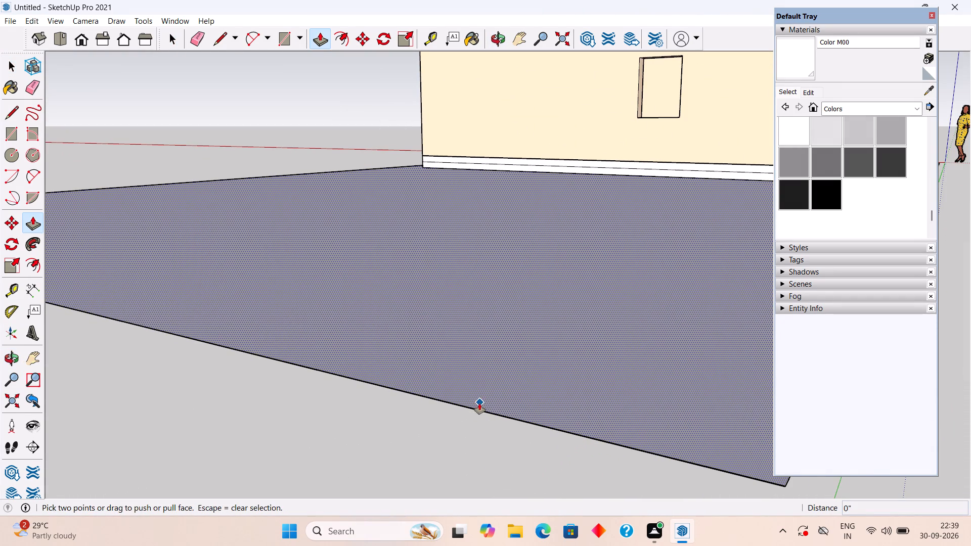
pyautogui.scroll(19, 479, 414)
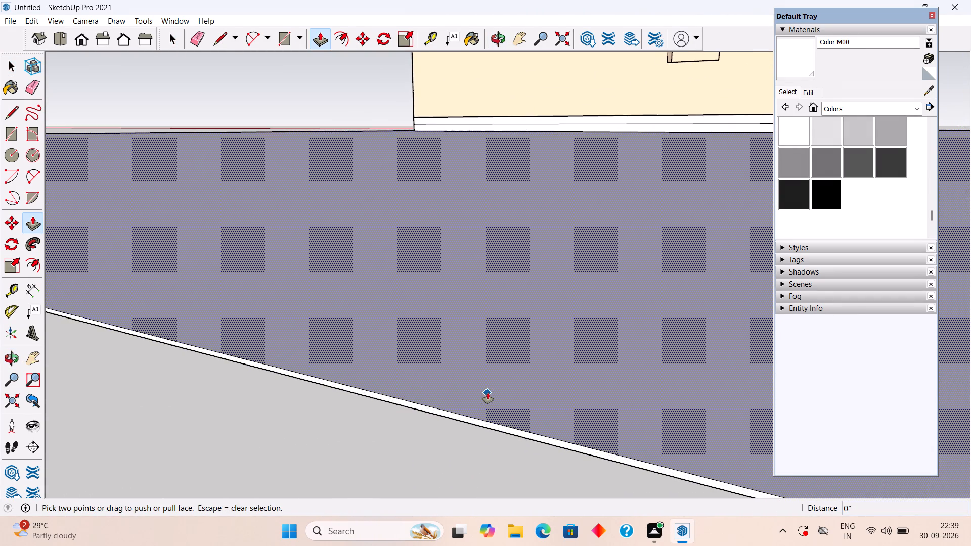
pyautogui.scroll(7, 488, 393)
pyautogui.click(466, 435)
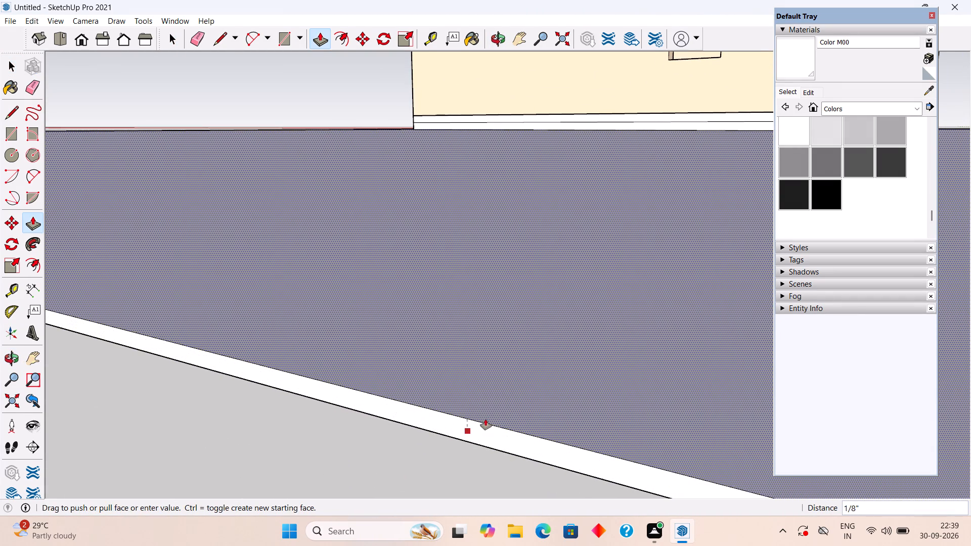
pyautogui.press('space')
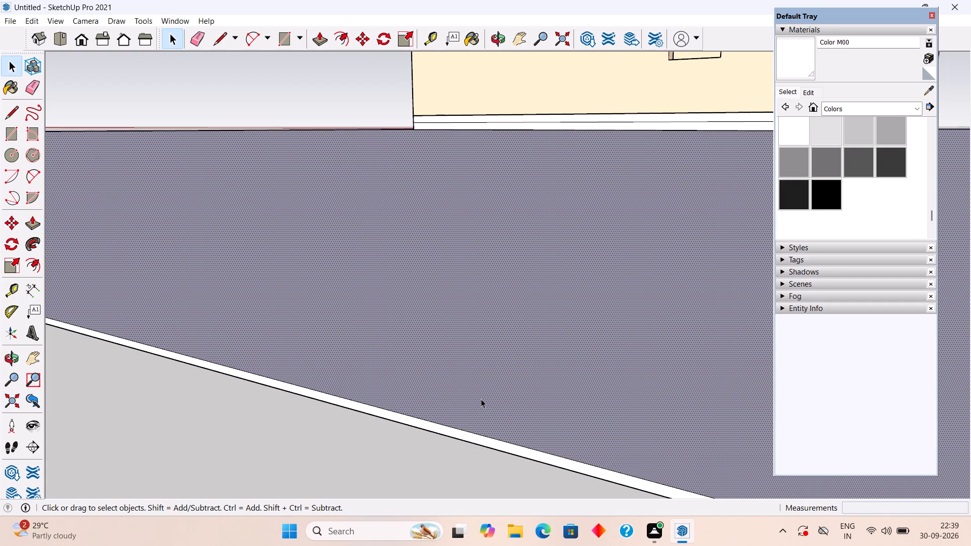
# Push the ground slab's thin rear side face inward toward the house by about 6' 3".
pyautogui.click(471, 435)
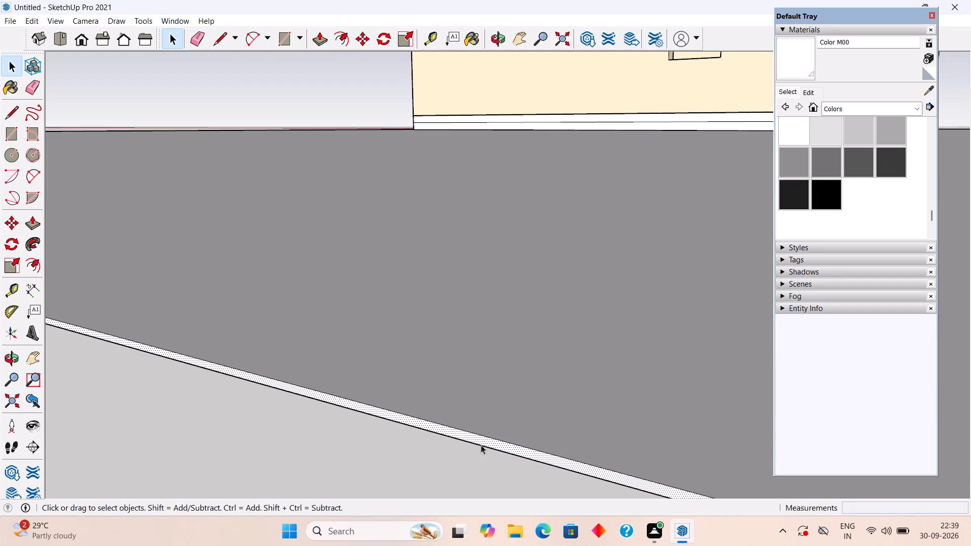
pyautogui.press('p')
pyautogui.click(481, 445)
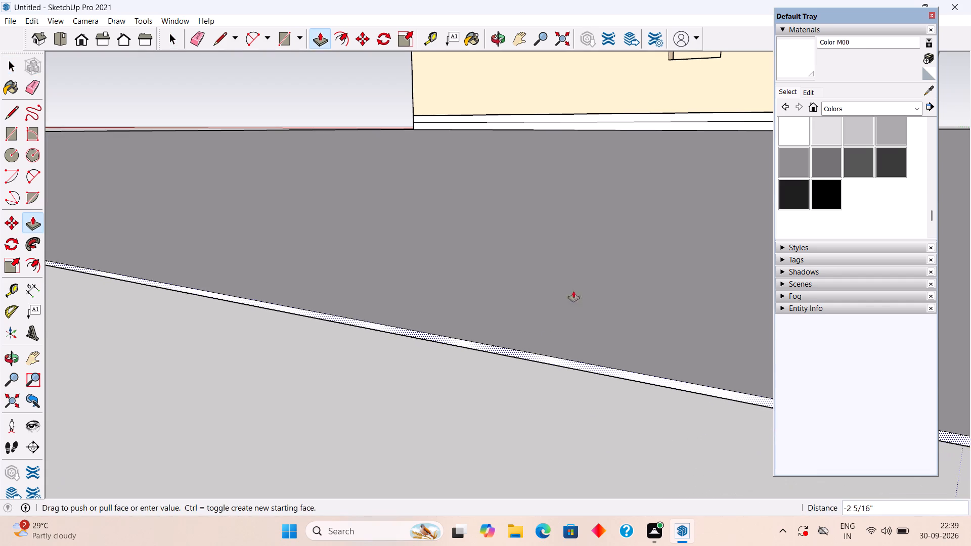
pyautogui.scroll(-5, 630, 145)
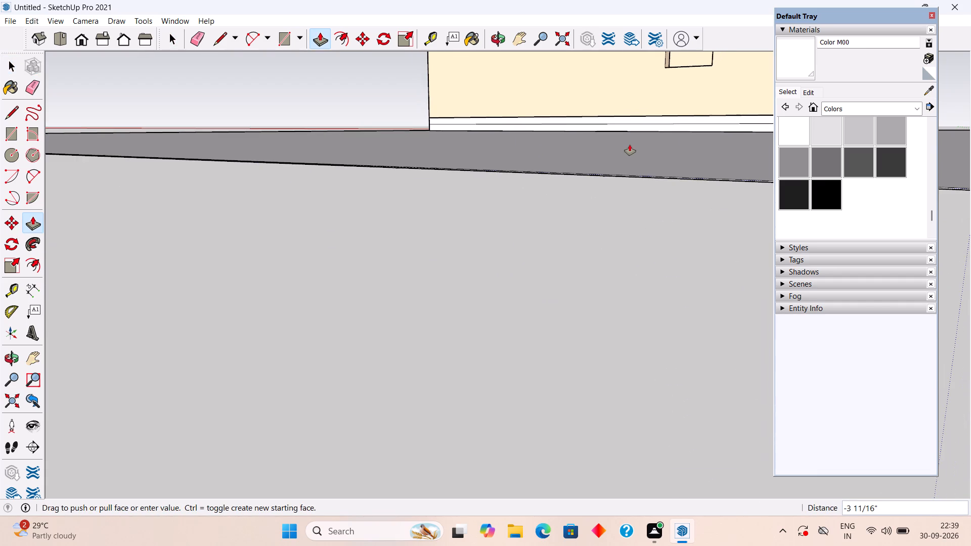
pyautogui.moveTo(638, 142); pyautogui.dragTo(570, 176, button='middle')
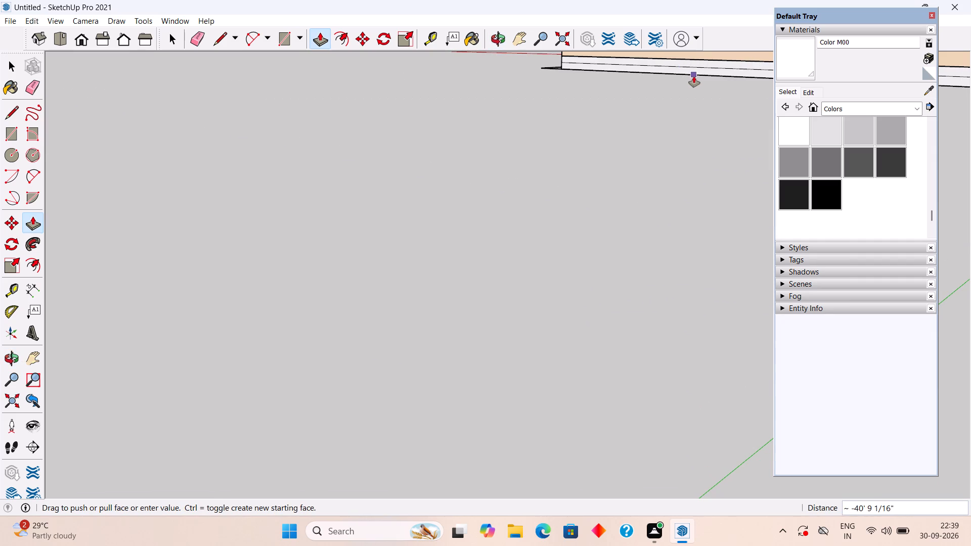
pyautogui.click(694, 83)
pyautogui.scroll(-10, 694, 92)
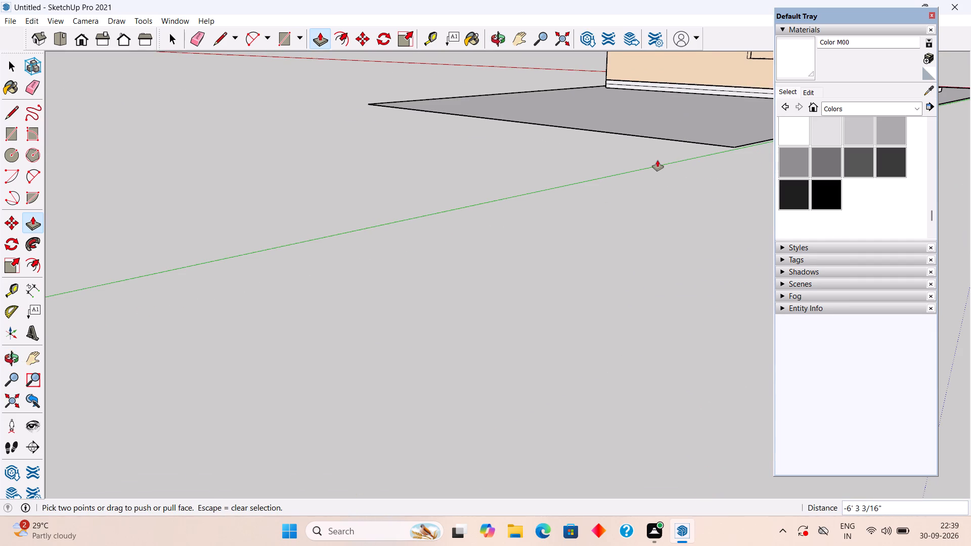
pyautogui.press('space')
# Push the slab's rear side face a further 34' 6" or so, up to the base of the house's back wall.
pyautogui.scroll(-5, 657, 160)
pyautogui.moveTo(642, 154); pyautogui.dragTo(376, 242, button='middle')
pyautogui.scroll(-1, 271, 252)
pyautogui.moveTo(369, 272); pyautogui.dragTo(656, 185, button='middle')
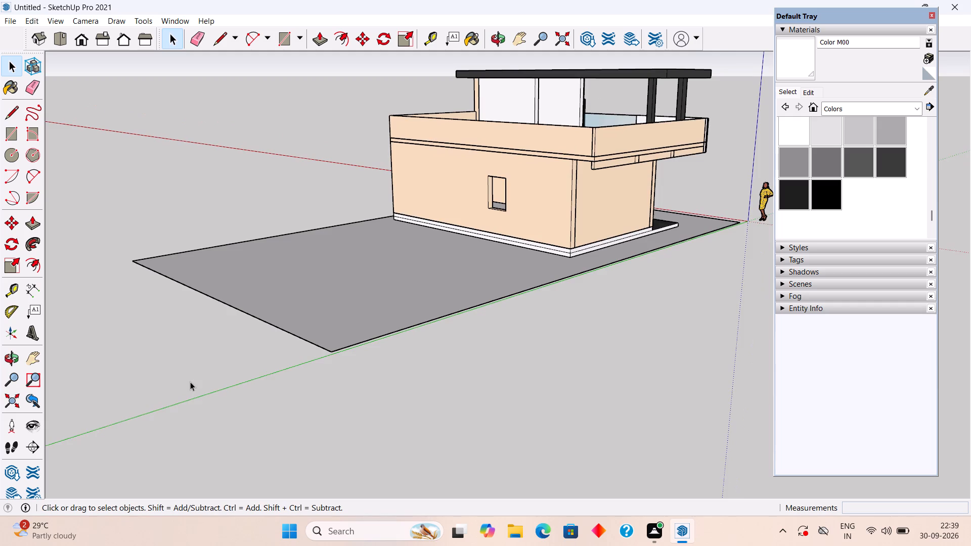
pyautogui.scroll(5, 190, 382)
pyautogui.scroll(20, 306, 331)
pyautogui.scroll(6, 306, 331)
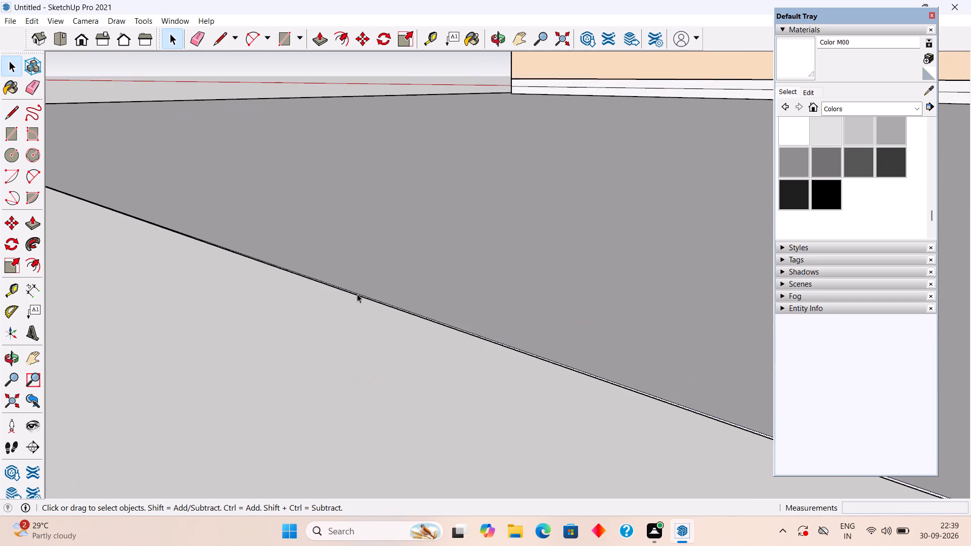
pyautogui.scroll(20, 357, 294)
pyautogui.scroll(4, 357, 294)
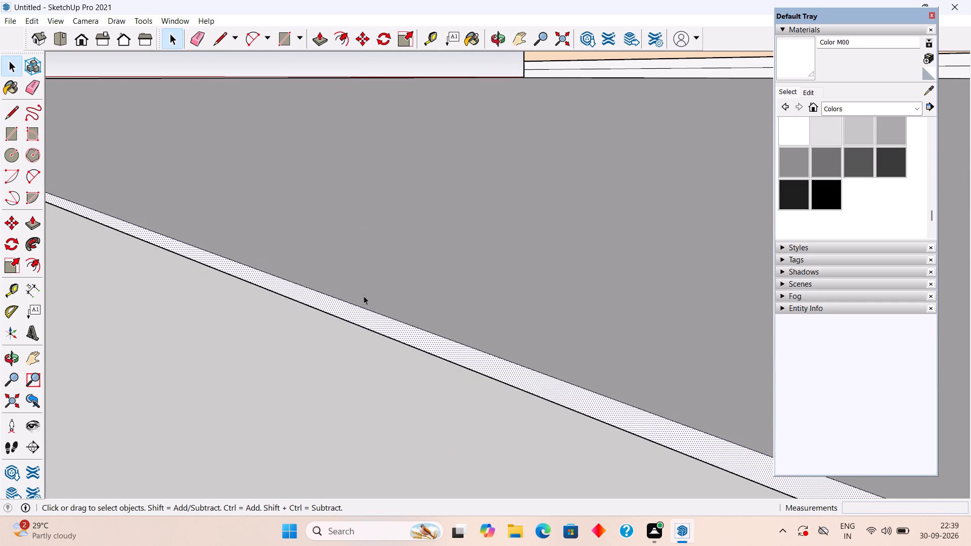
pyautogui.press('p')
pyautogui.click(367, 317)
pyautogui.scroll(-6, 438, 243)
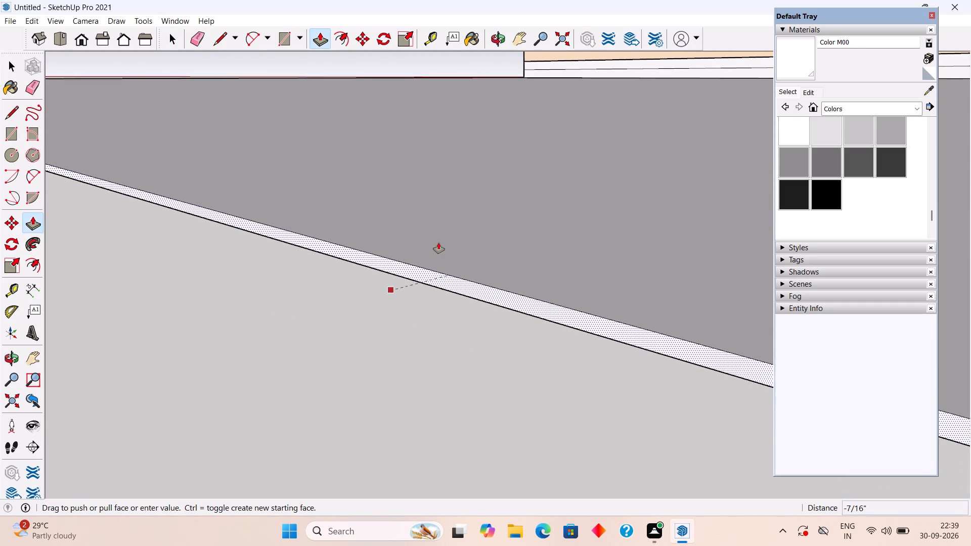
pyautogui.scroll(-19, 438, 243)
pyautogui.moveTo(494, 162); pyautogui.dragTo(495, 162, button='middle')
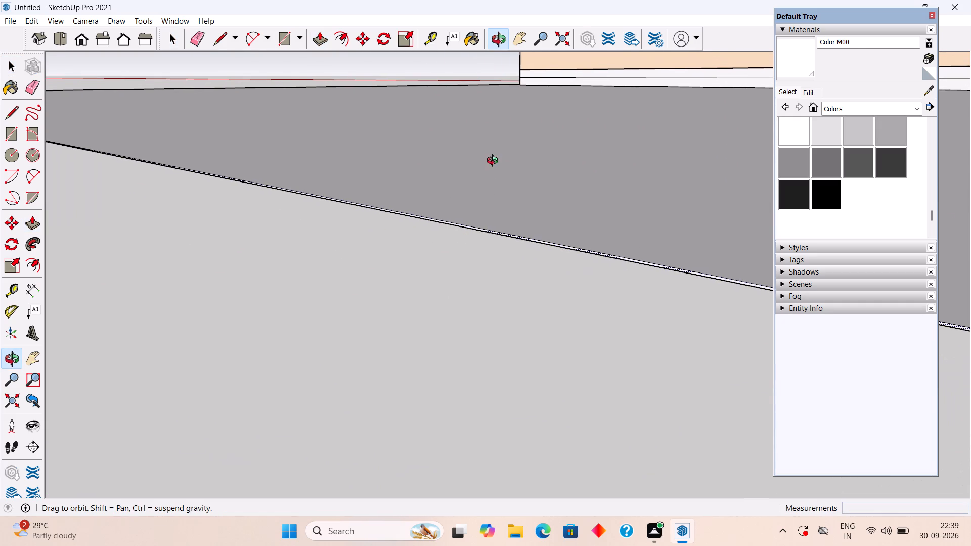
pyautogui.moveTo(495, 162); pyautogui.dragTo(497, 167, button='middle')
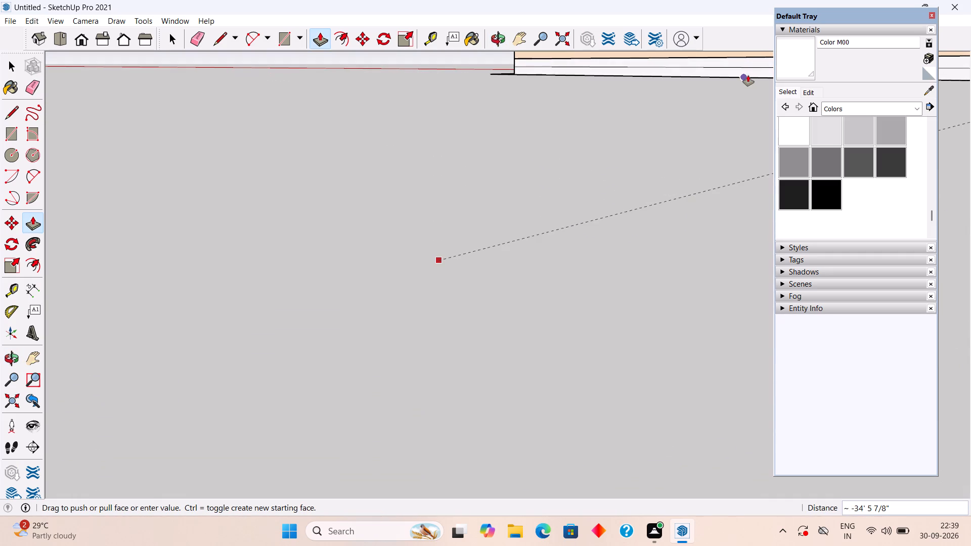
pyautogui.click(748, 79)
pyautogui.scroll(-4, 748, 79)
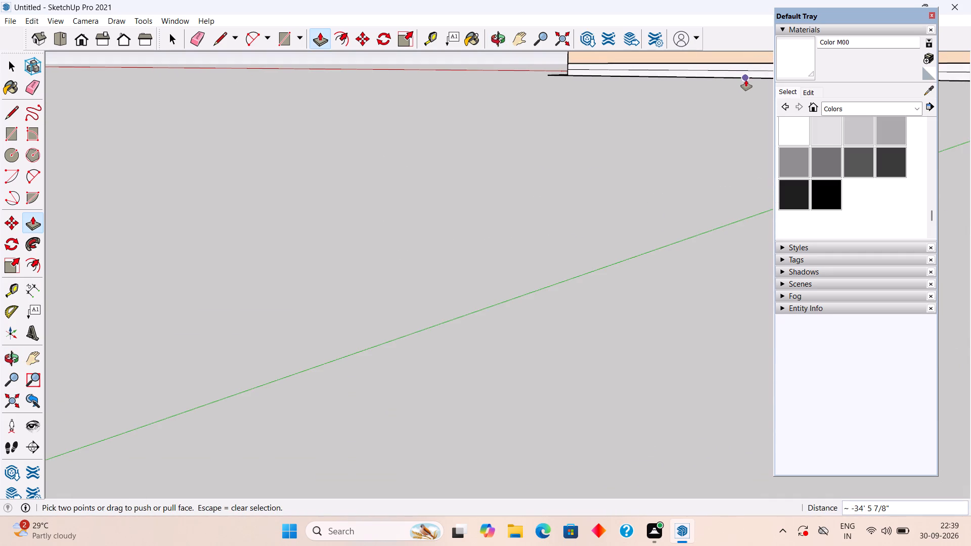
pyautogui.press('space')
# Examine how the shortened slab's rear edge meets the plinth at the house's back corner.
pyautogui.moveTo(741, 86); pyautogui.dragTo(559, 185, button='middle')
pyautogui.scroll(-4, 550, 167)
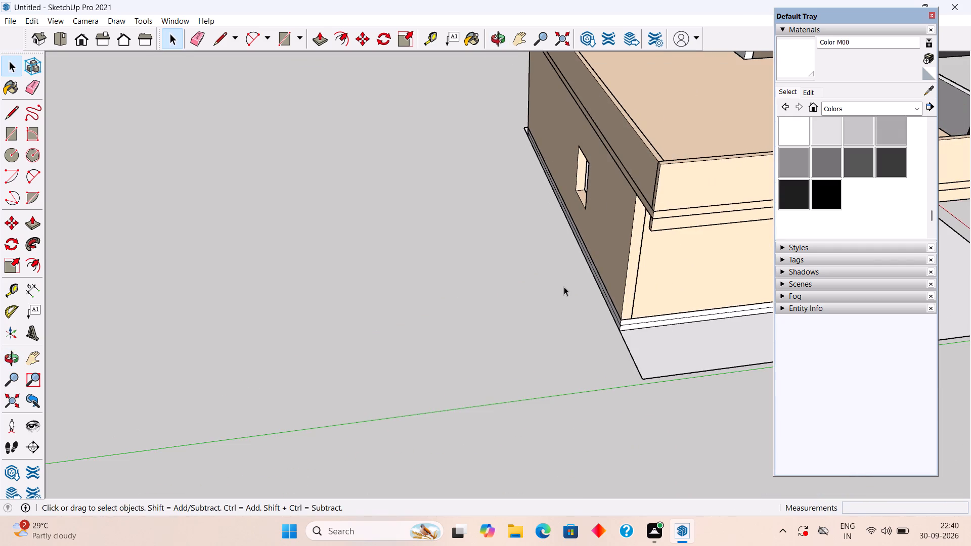
pyautogui.moveTo(572, 291); pyautogui.dragTo(628, 173, button='middle')
pyautogui.scroll(6, 579, 329)
pyautogui.scroll(6, 609, 279)
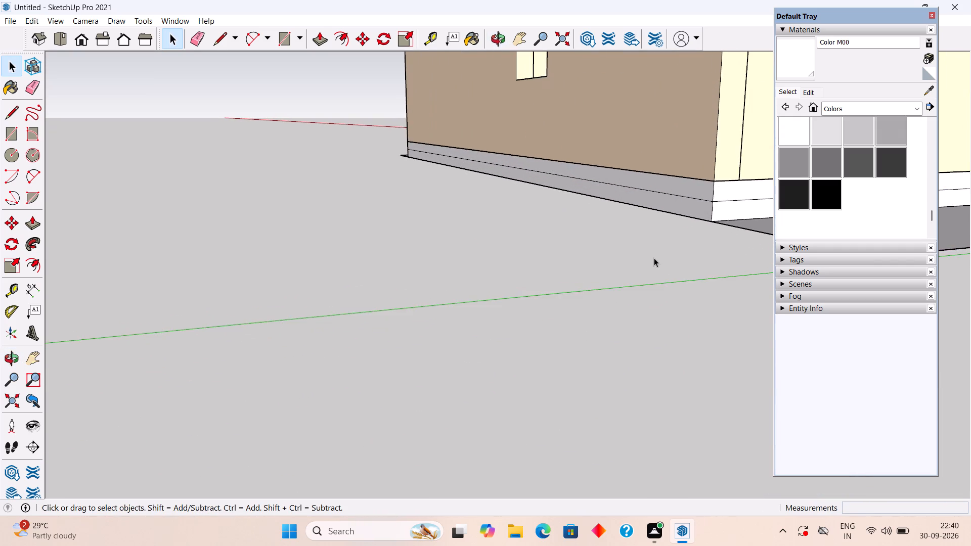
pyautogui.scroll(4, 654, 258)
pyautogui.moveTo(729, 222); pyautogui.dragTo(682, 206, button='middle')
pyautogui.scroll(-3, 682, 206)
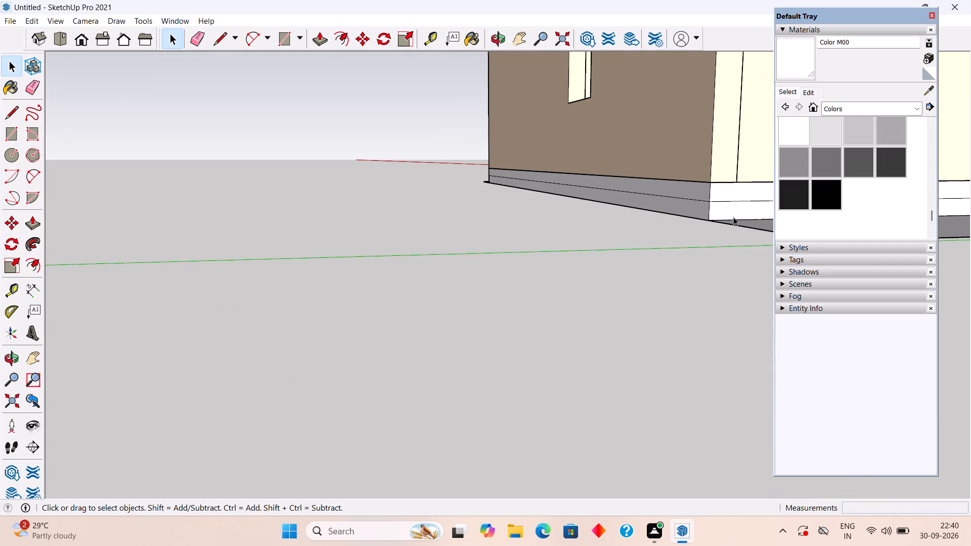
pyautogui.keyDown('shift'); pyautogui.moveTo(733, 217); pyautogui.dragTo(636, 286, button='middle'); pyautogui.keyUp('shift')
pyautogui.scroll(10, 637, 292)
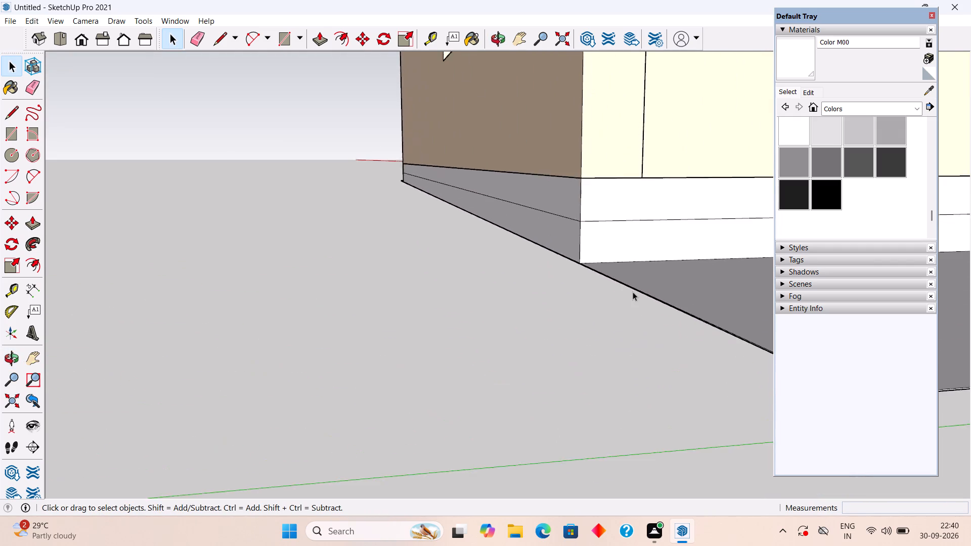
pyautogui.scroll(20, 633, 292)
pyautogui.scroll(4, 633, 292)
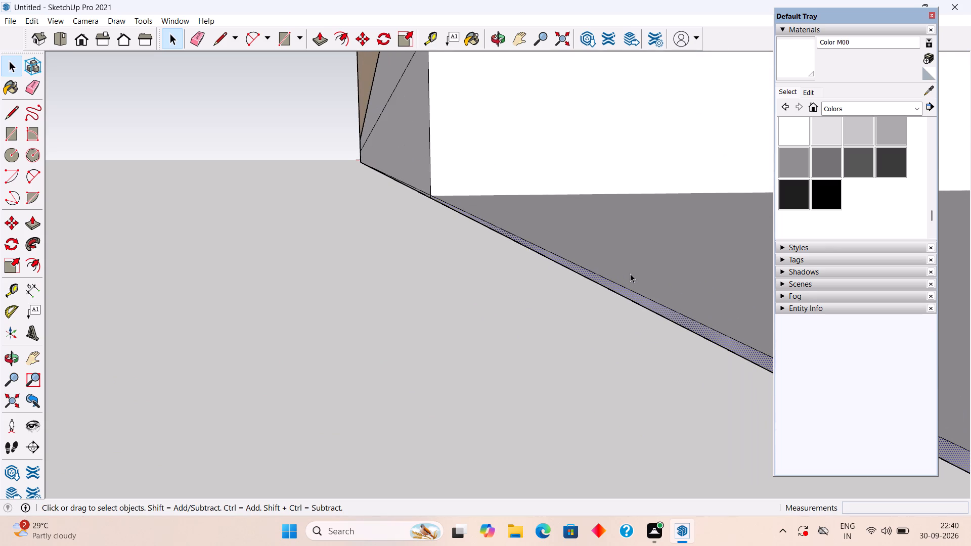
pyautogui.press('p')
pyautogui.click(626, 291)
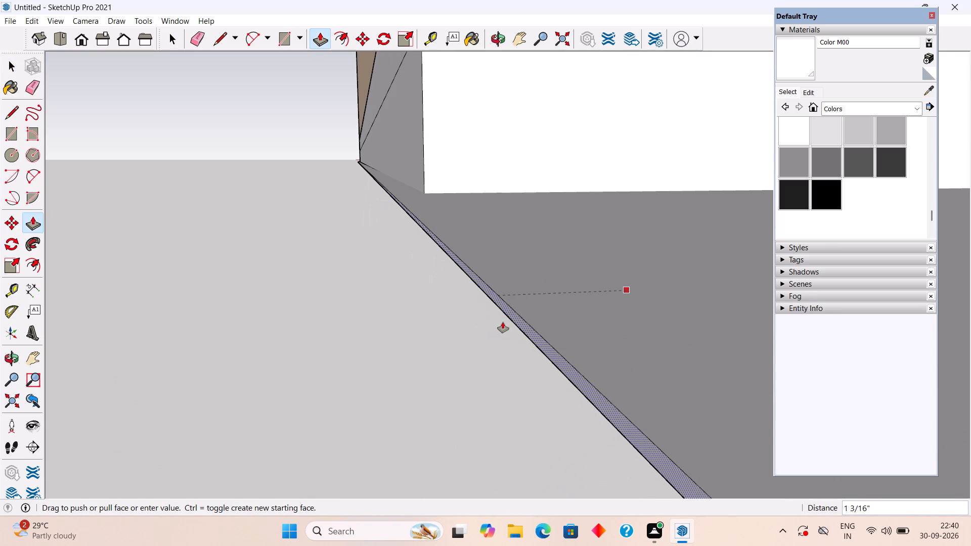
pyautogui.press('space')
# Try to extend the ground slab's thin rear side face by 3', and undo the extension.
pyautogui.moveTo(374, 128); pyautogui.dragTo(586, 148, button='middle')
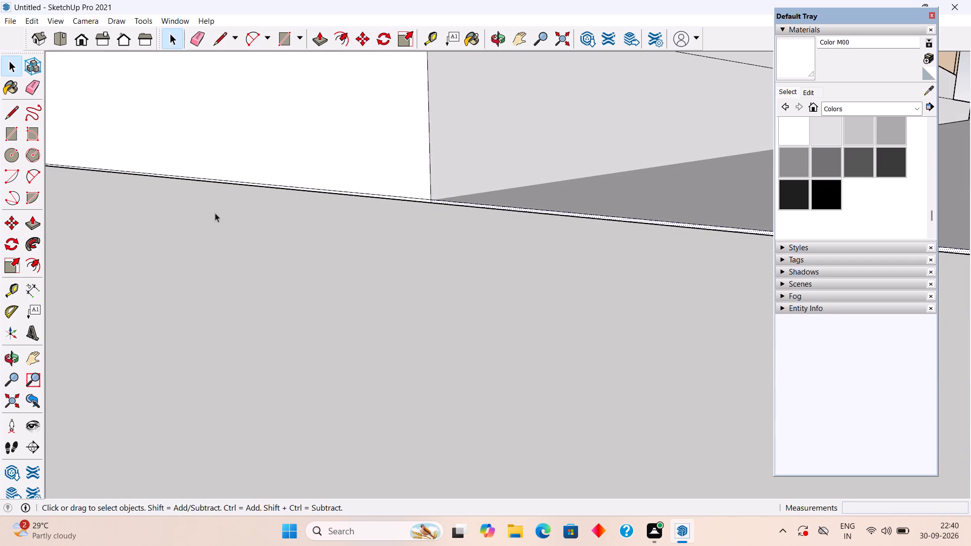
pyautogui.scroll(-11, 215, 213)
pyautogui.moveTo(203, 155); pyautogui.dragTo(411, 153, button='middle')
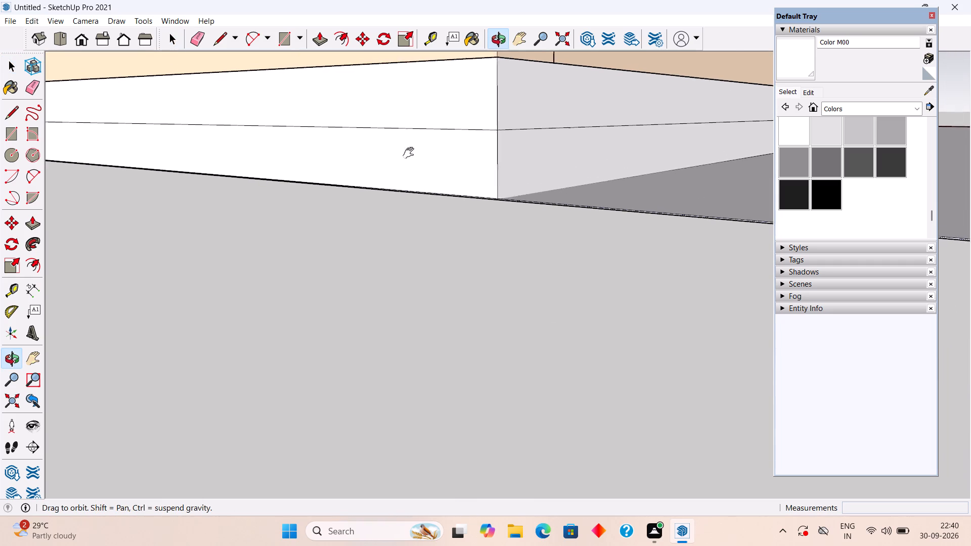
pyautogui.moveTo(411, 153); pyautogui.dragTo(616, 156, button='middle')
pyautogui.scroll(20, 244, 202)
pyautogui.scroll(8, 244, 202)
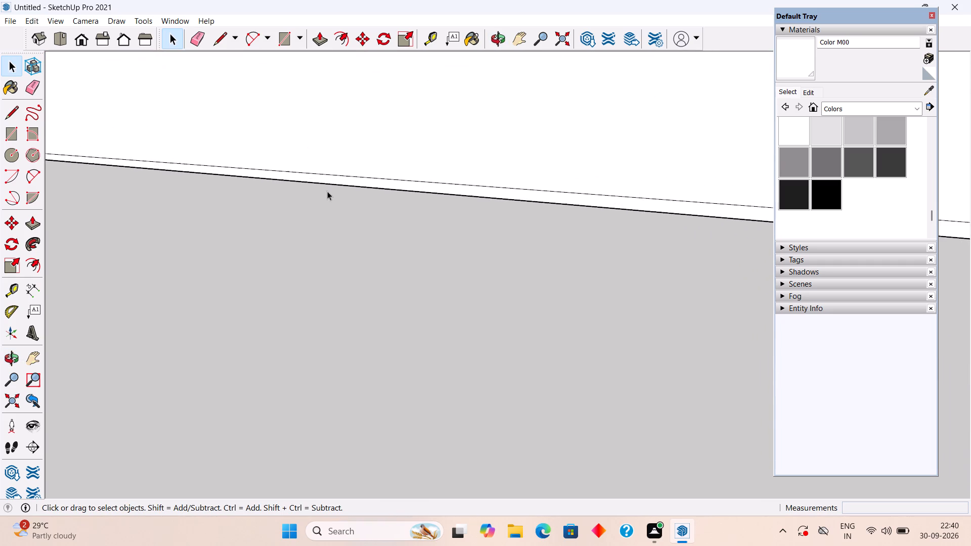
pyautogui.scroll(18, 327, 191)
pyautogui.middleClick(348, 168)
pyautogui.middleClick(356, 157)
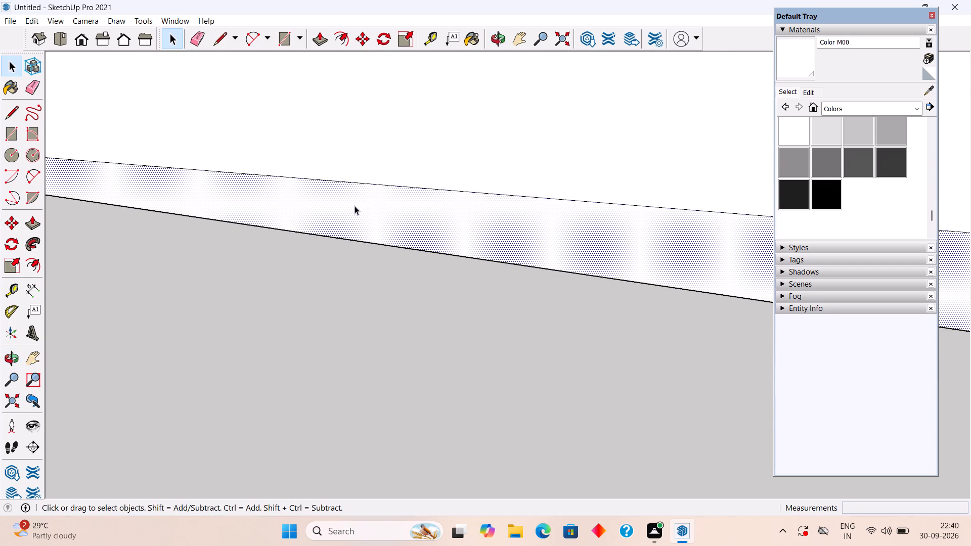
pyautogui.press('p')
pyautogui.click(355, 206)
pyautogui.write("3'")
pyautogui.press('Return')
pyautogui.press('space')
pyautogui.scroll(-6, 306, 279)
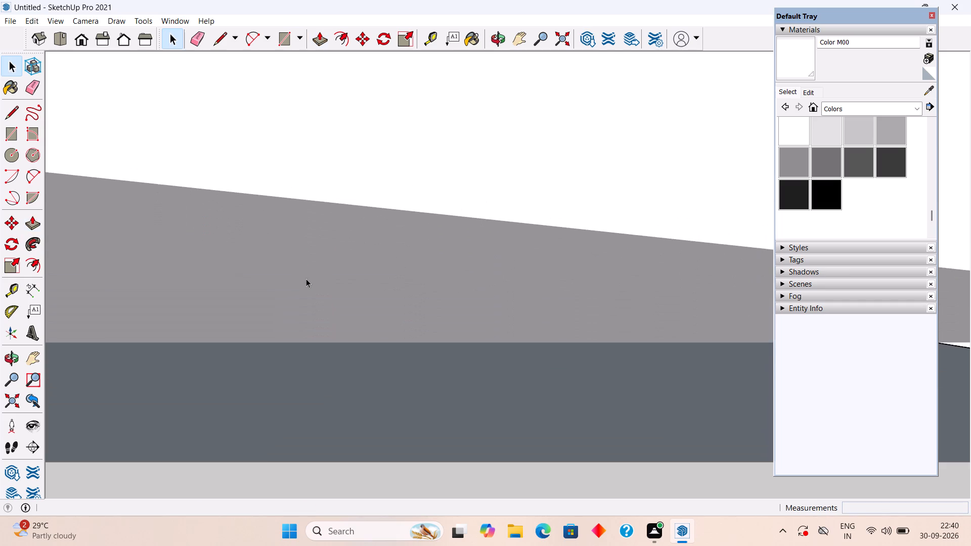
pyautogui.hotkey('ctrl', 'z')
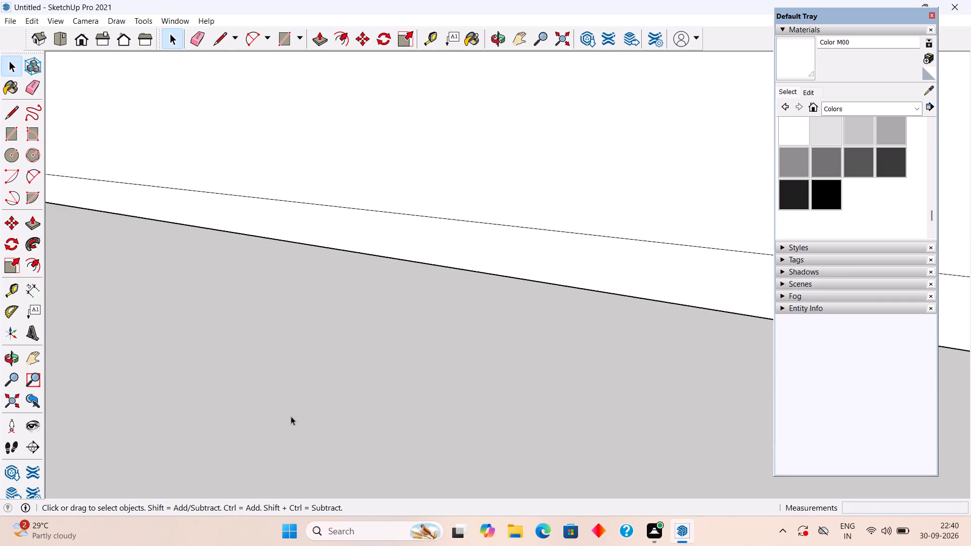
# Examine the ground slab's extent around the whole house from above, the side and the front.
pyautogui.scroll(-6, 291, 420)
pyautogui.moveTo(364, 342); pyautogui.dragTo(266, 418, button='middle')
pyautogui.scroll(-5, 282, 483)
pyautogui.scroll(-8, 282, 379)
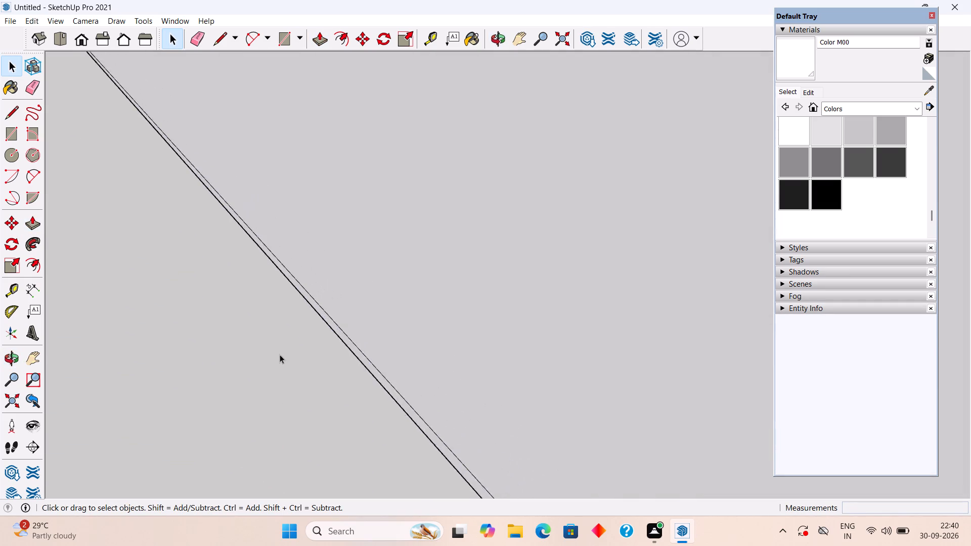
pyautogui.scroll(-20, 280, 354)
pyautogui.scroll(-18, 280, 354)
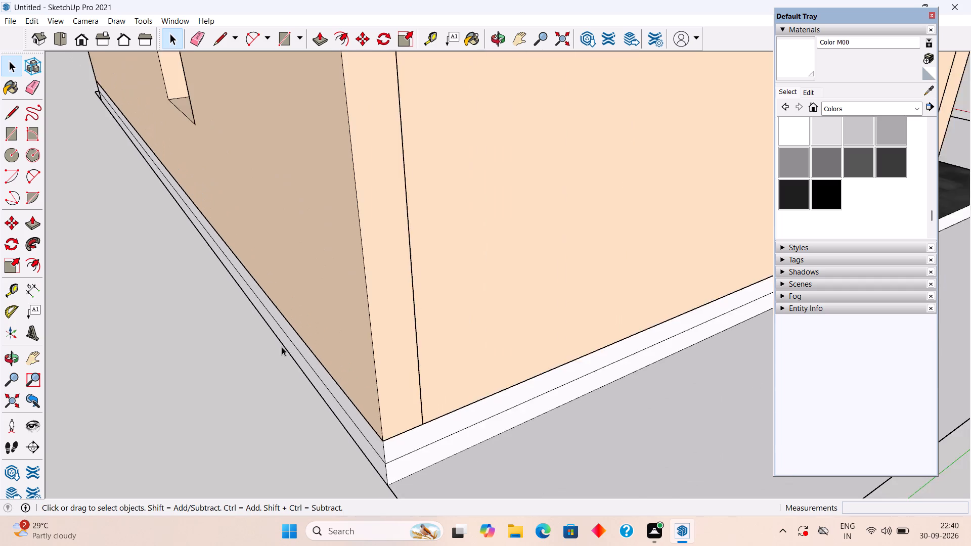
pyautogui.scroll(-19, 282, 347)
pyautogui.moveTo(286, 322); pyautogui.dragTo(0, 339, button='middle')
pyautogui.scroll(-1, 209, 331)
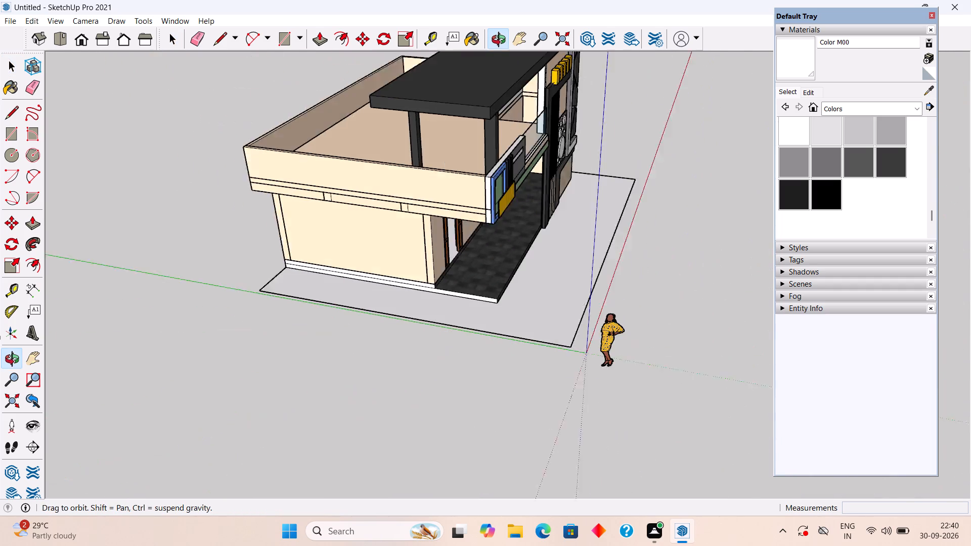
pyautogui.moveTo(0, 339); pyautogui.dragTo(0, 339, button='middle')
pyautogui.moveTo(686, 349); pyautogui.dragTo(550, 380, button='middle')
pyautogui.click(758, 393)
pyautogui.scroll(-3, 452, 374)
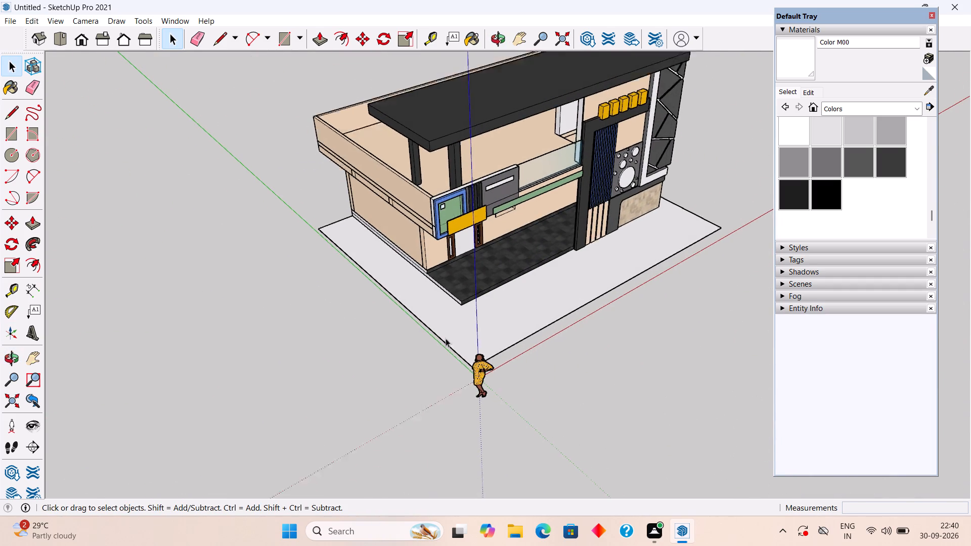
pyautogui.scroll(-2, 446, 338)
pyautogui.moveTo(624, 276); pyautogui.dragTo(351, 191, button='middle')
pyautogui.moveTo(727, 366); pyautogui.dragTo(729, 307, button='middle')
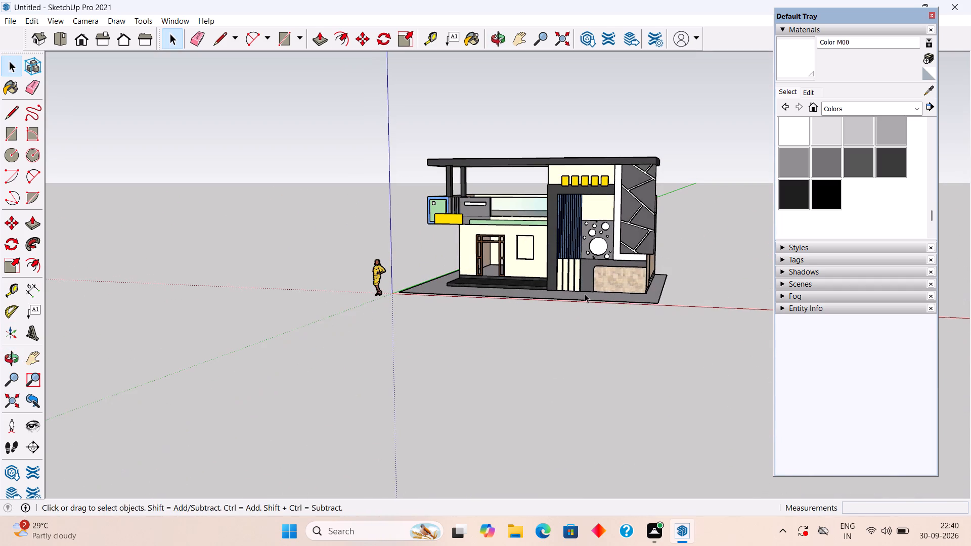
pyautogui.moveTo(589, 287); pyautogui.dragTo(723, 317, button='middle')
pyautogui.moveTo(699, 279); pyautogui.dragTo(692, 275, button='middle')
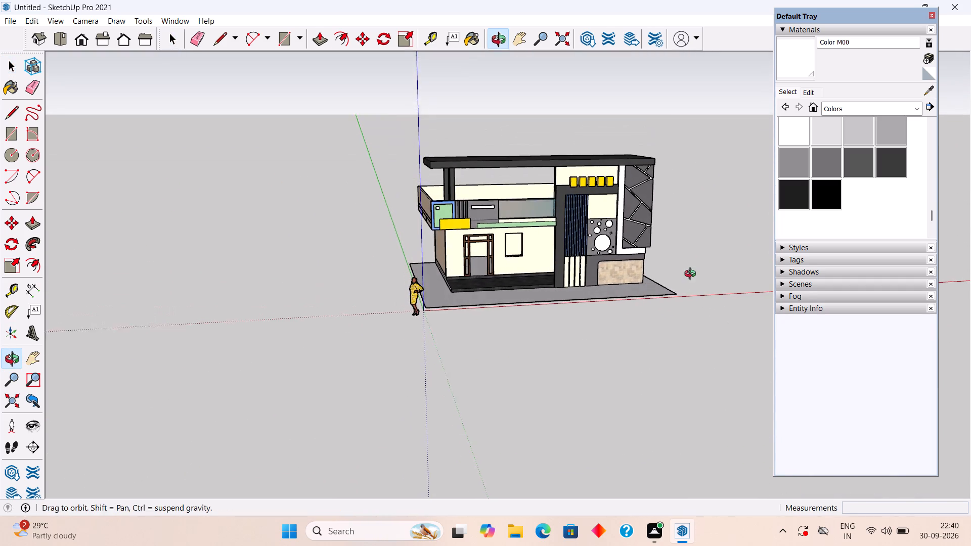
pyautogui.moveTo(692, 275); pyautogui.dragTo(644, 283, button='middle')
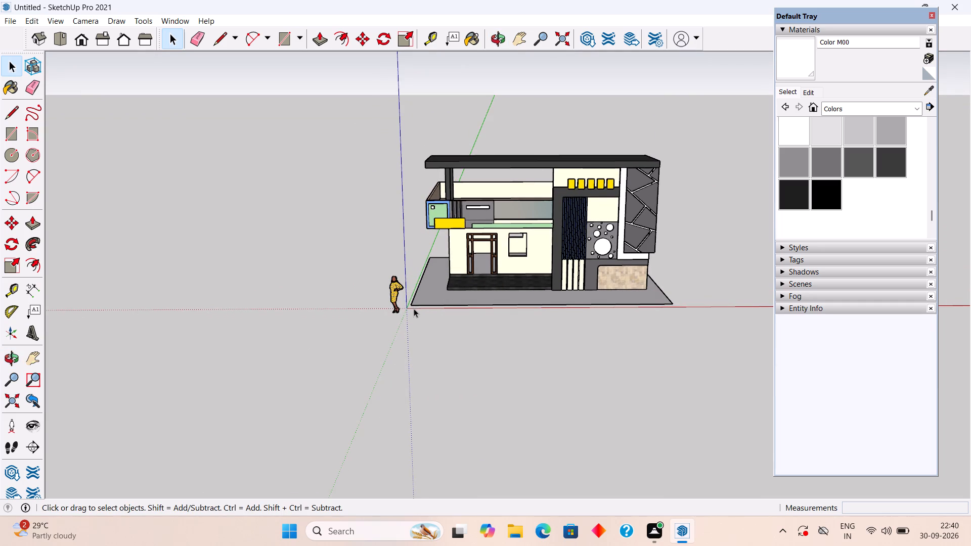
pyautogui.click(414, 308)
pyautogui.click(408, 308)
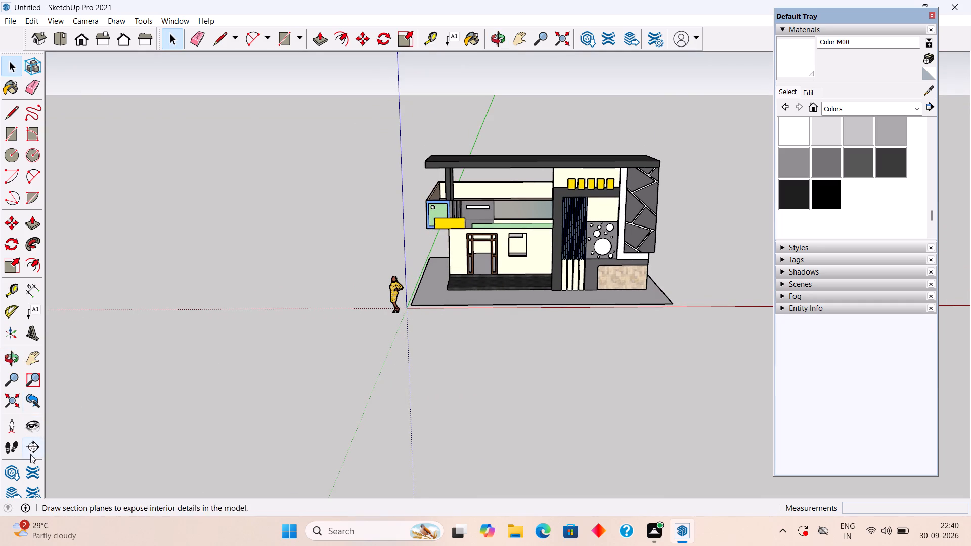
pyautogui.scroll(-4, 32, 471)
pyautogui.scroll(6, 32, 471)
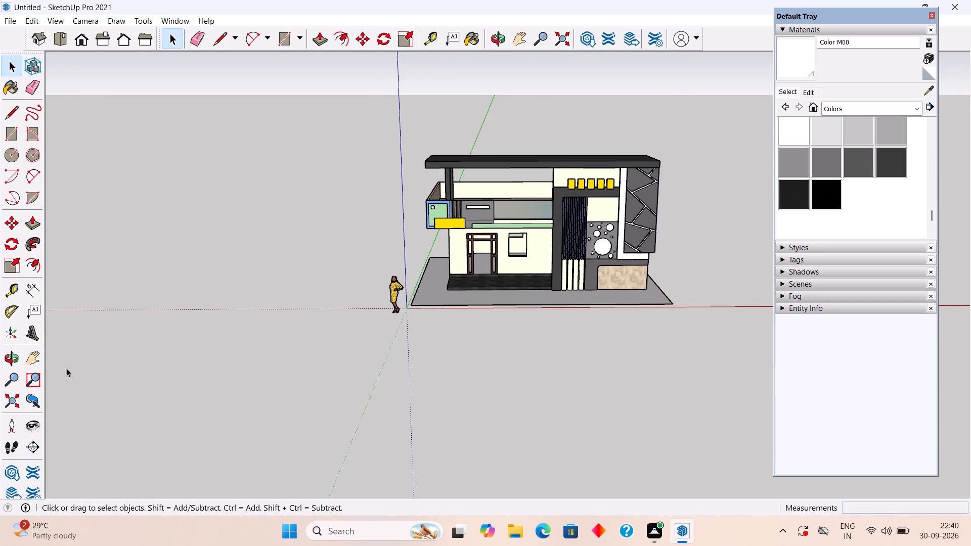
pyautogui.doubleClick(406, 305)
# Examine the front facade and the slab area around the porch.
pyautogui.scroll(4, 431, 273)
pyautogui.scroll(2, 485, 277)
pyautogui.moveTo(498, 275); pyautogui.dragTo(584, 343, button='middle')
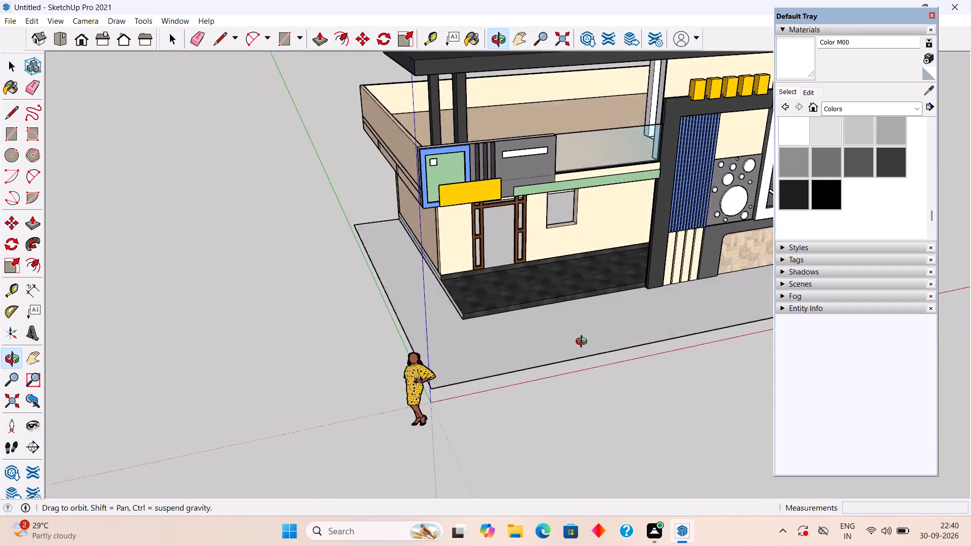
pyautogui.moveTo(584, 343); pyautogui.dragTo(508, 279, button='middle')
pyautogui.scroll(-6, 508, 280)
pyautogui.scroll(2, 762, 257)
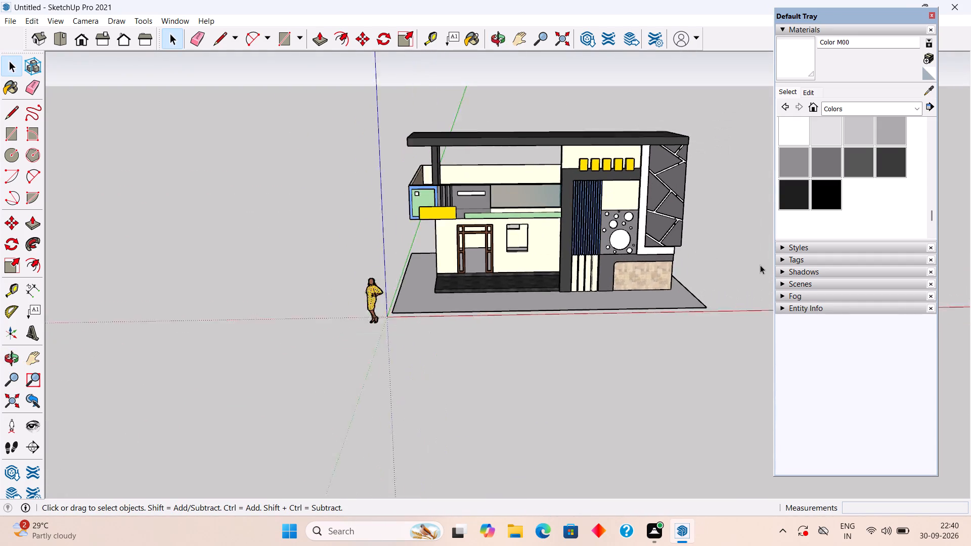
pyautogui.scroll(3, 760, 265)
# Draw a small rectangle, about 1' by 1' 2", on the underside of the roof canopy above the glass balcony railing.
pyautogui.moveTo(654, 225); pyautogui.dragTo(603, 155, button='middle')
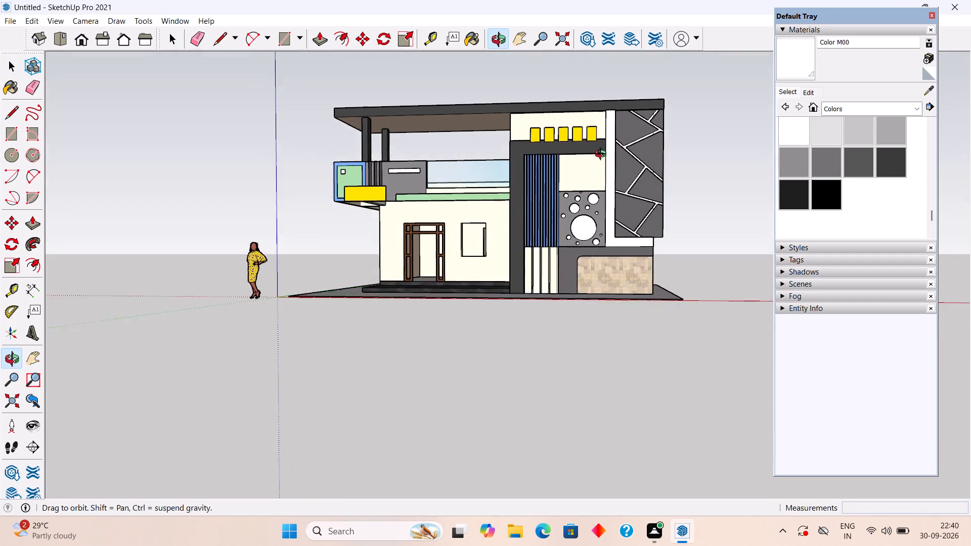
pyautogui.moveTo(603, 155); pyautogui.dragTo(628, 135, button='middle')
pyautogui.moveTo(356, 125); pyautogui.dragTo(361, 89, button='middle')
pyautogui.scroll(4, 376, 150)
pyautogui.moveTo(426, 112); pyautogui.dragTo(429, 108, button='middle')
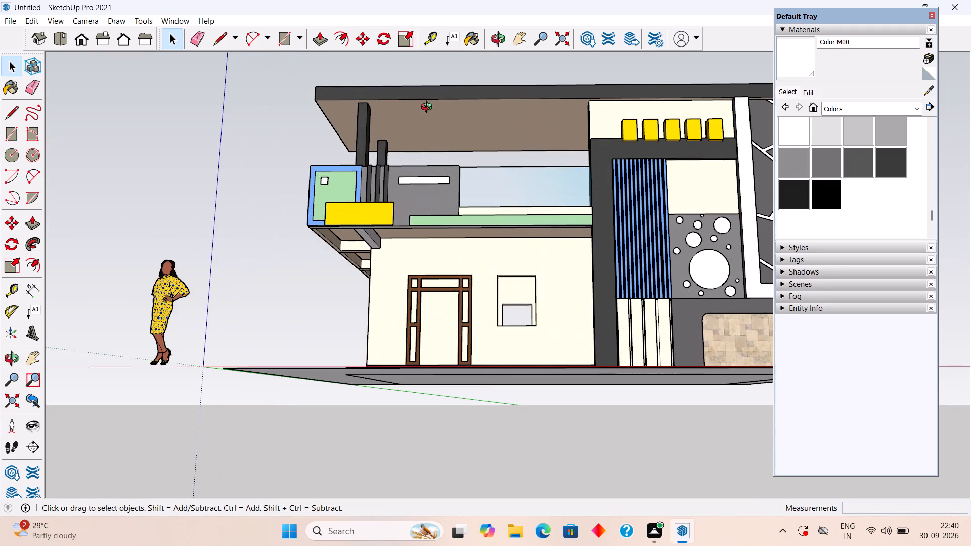
pyautogui.moveTo(429, 108); pyautogui.dragTo(437, 79, button='middle')
pyautogui.scroll(3, 367, 138)
pyautogui.moveTo(443, 130); pyautogui.dragTo(468, 120, button='middle')
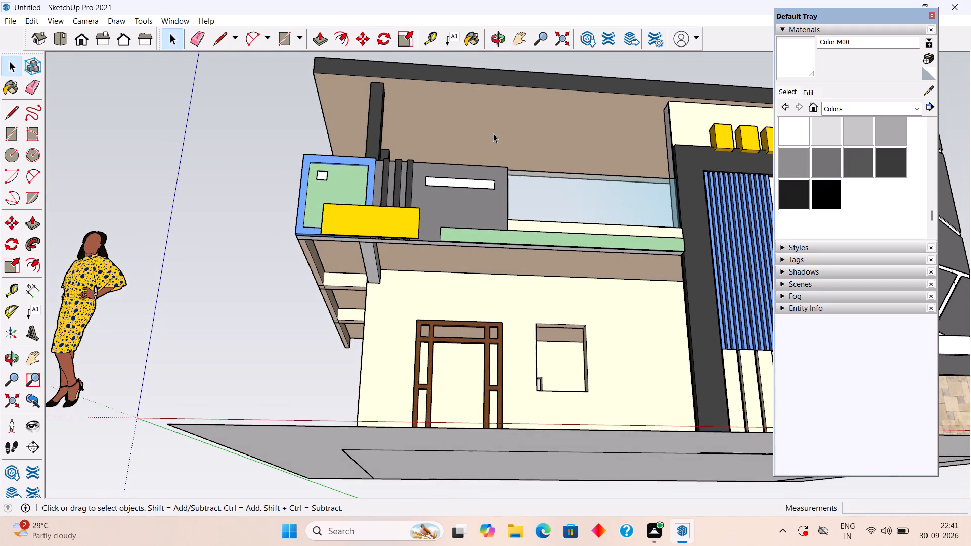
pyautogui.scroll(1, 493, 133)
pyautogui.moveTo(494, 134); pyautogui.dragTo(501, 217, button='middle')
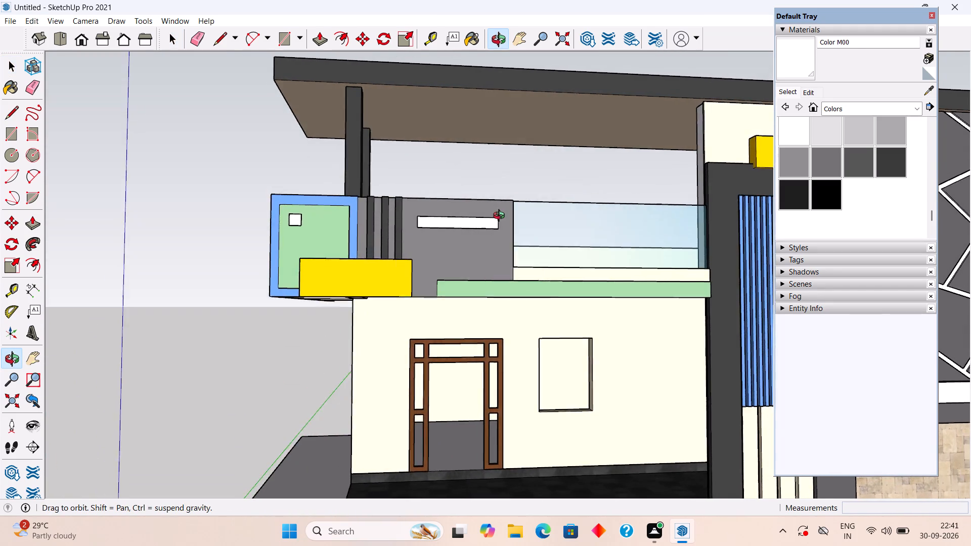
pyautogui.moveTo(501, 217); pyautogui.dragTo(475, 144, button='middle')
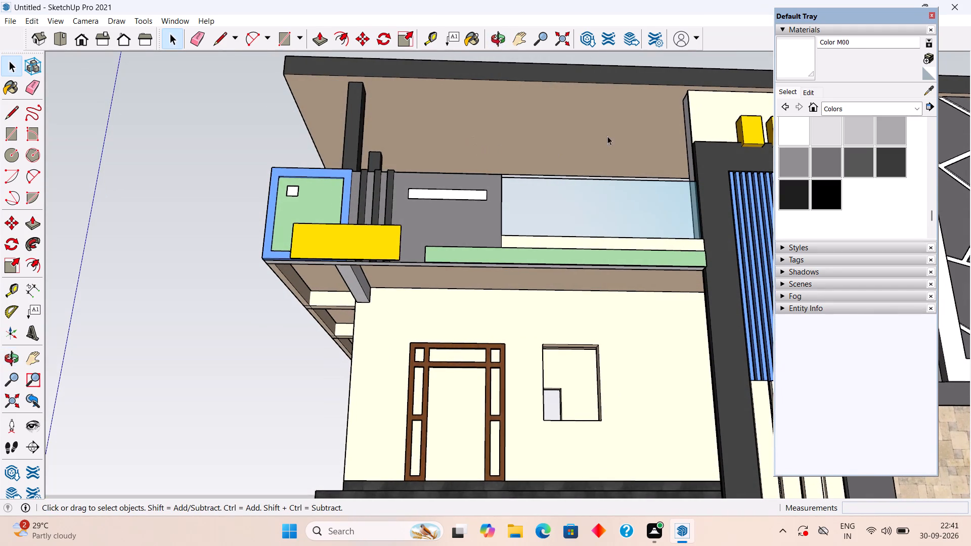
pyautogui.scroll(2, 608, 135)
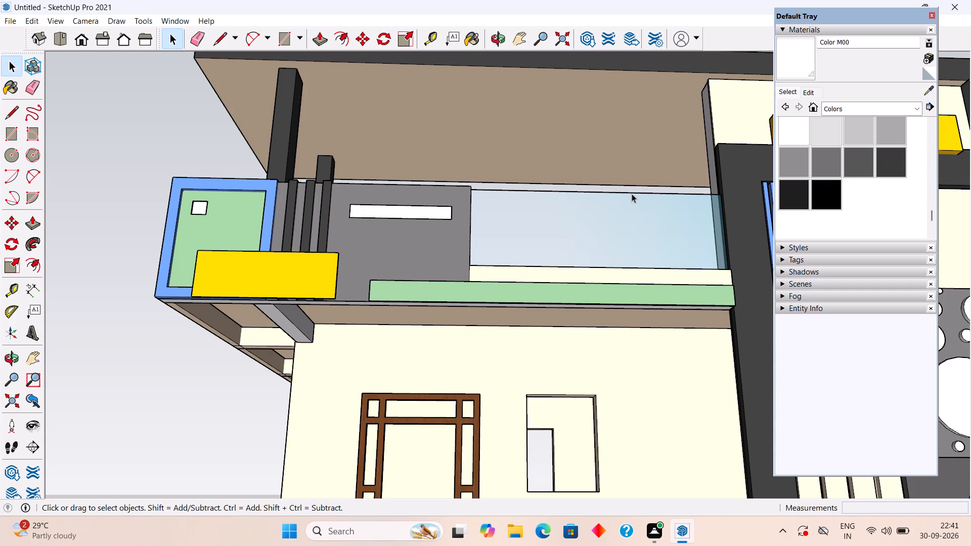
pyautogui.press('r')
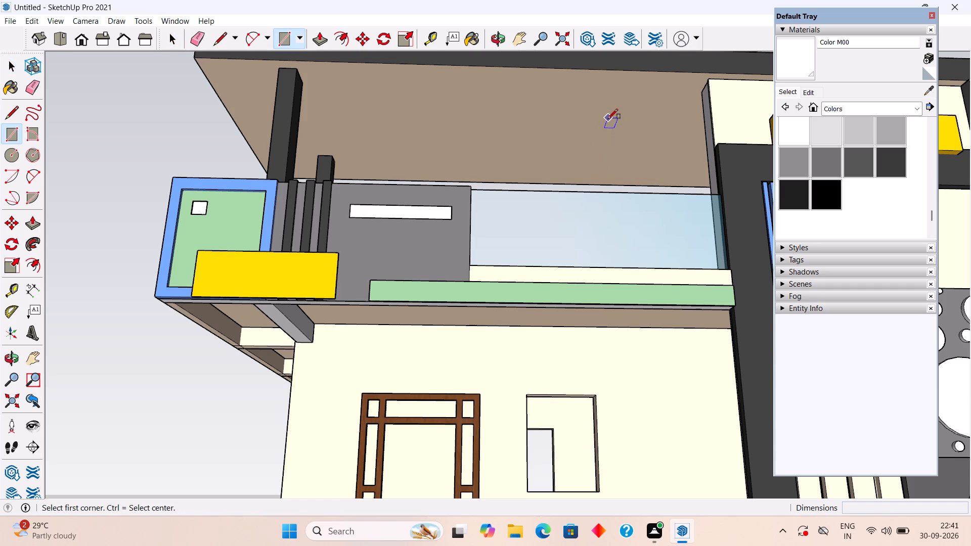
pyautogui.click(608, 118)
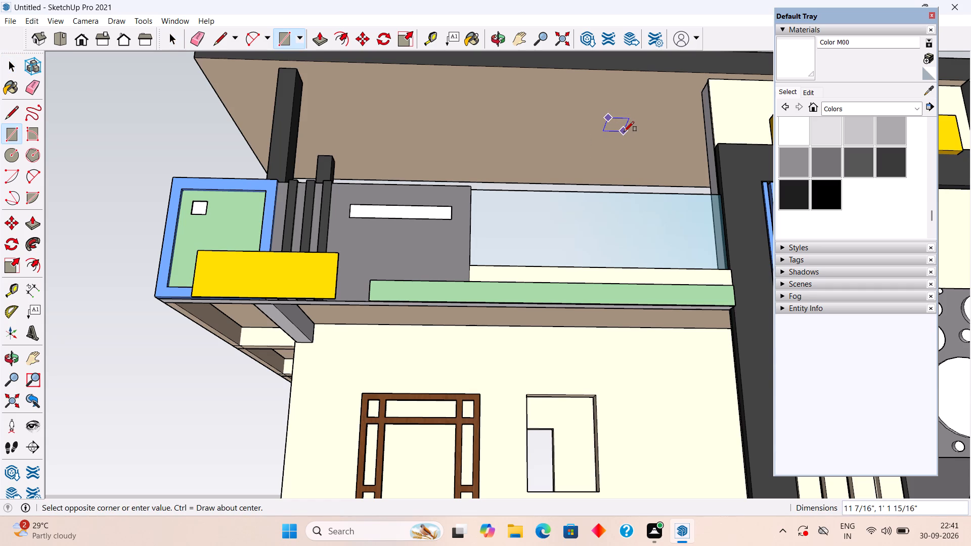
pyautogui.click(625, 131)
pyautogui.press('space')
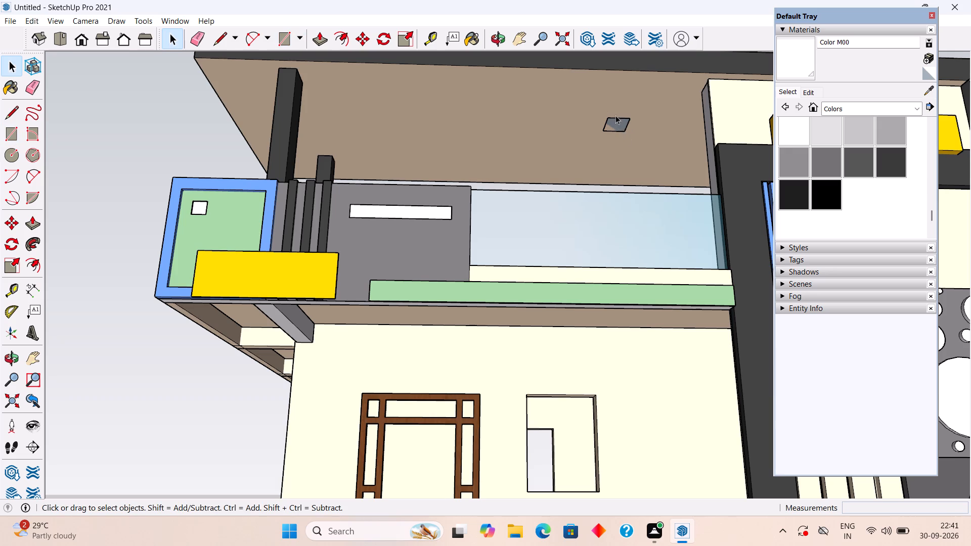
# Offset the small ceiling rectangle's outline inward to form a border around a smaller inner rectangle.
pyautogui.scroll(9, 615, 115)
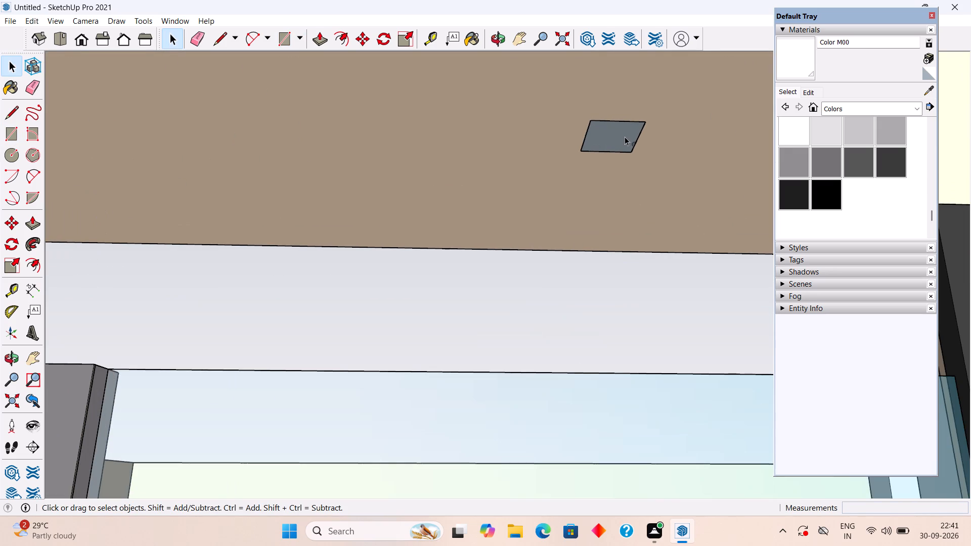
pyautogui.press('f')
pyautogui.click(614, 146)
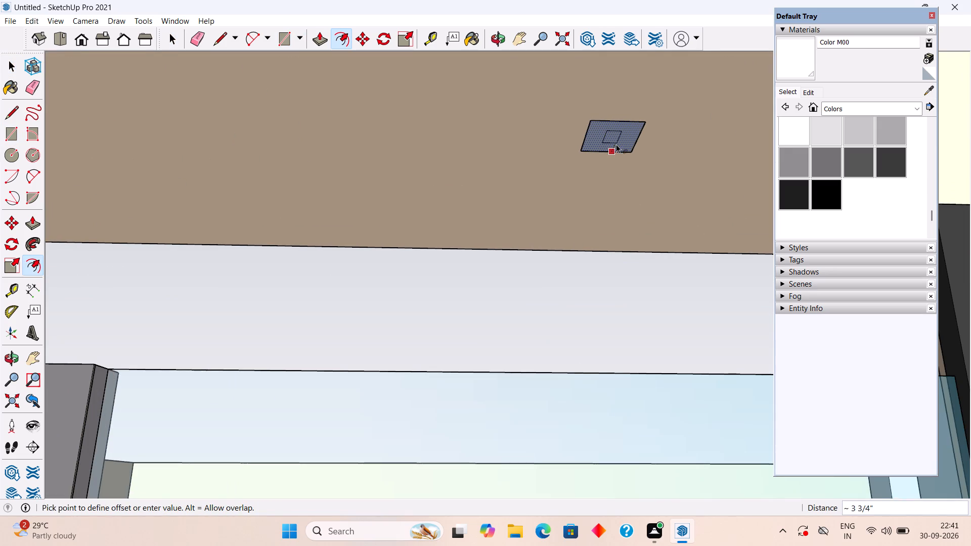
pyautogui.click(618, 146)
pyautogui.press('space')
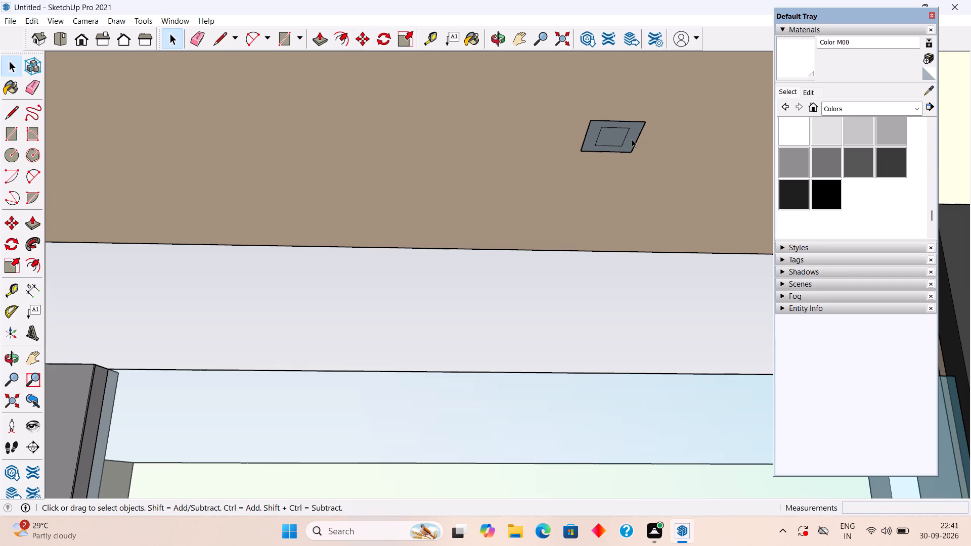
# Pull the border face down from the roof canopy's underside by 7/8" to form a raised light frame.
pyautogui.click(632, 139)
pyautogui.press('p')
pyautogui.click(632, 139)
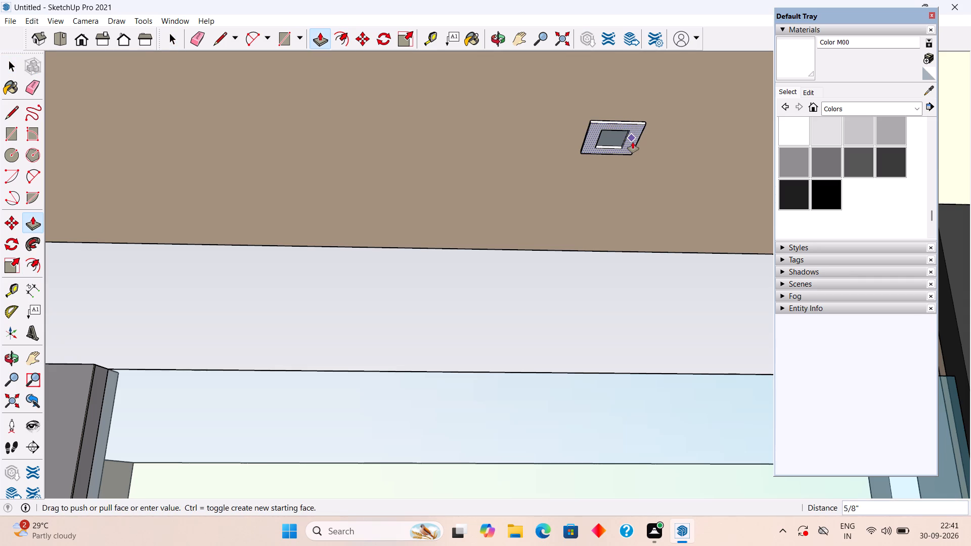
pyautogui.click(633, 142)
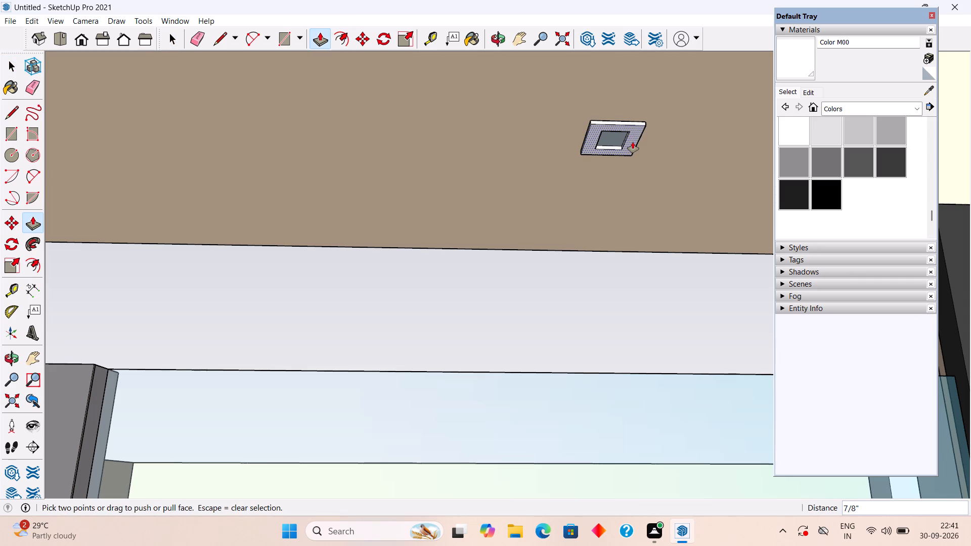
# Push the inner face of the light frame under the roof canopy inward by 1/4".
pyautogui.scroll(10, 617, 136)
pyautogui.click(617, 138)
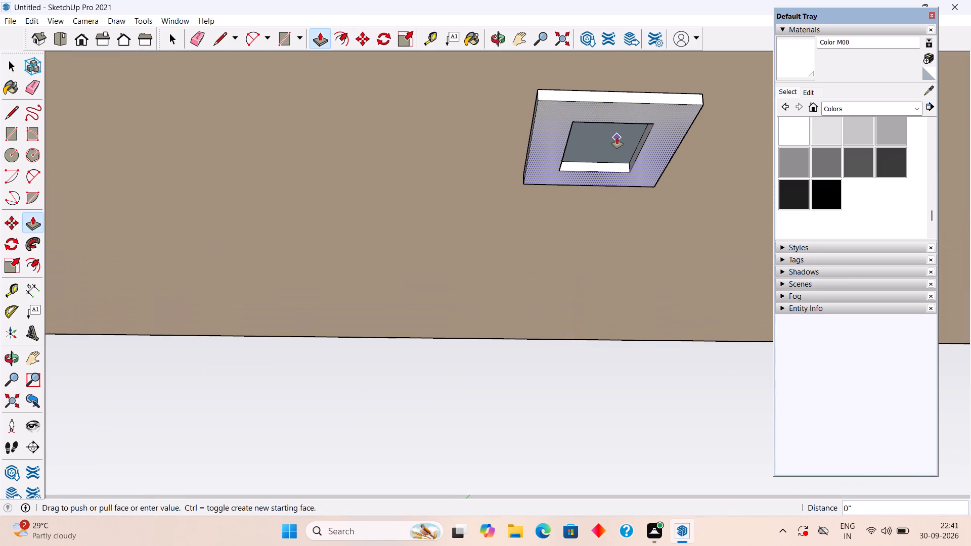
pyautogui.press('space')
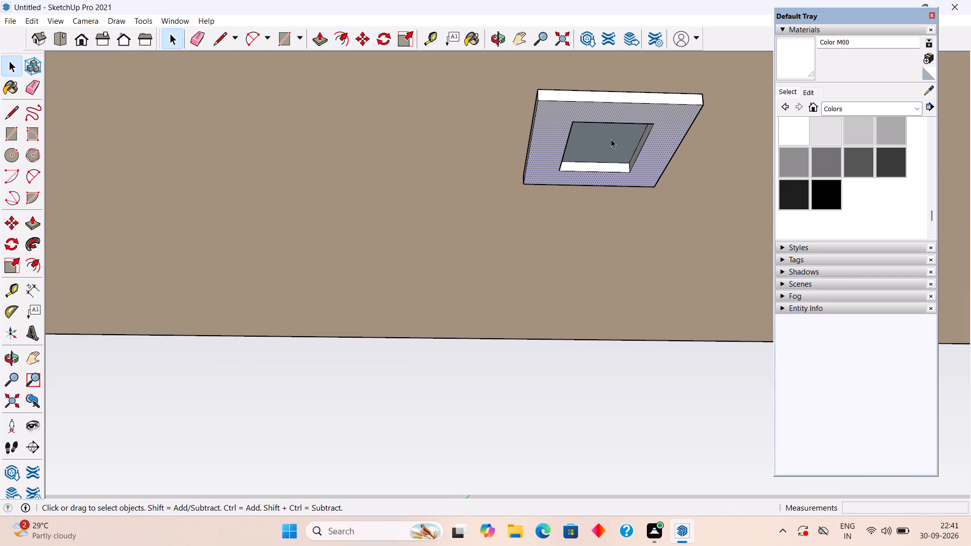
pyautogui.click(611, 140)
pyautogui.press('p')
pyautogui.click(611, 140)
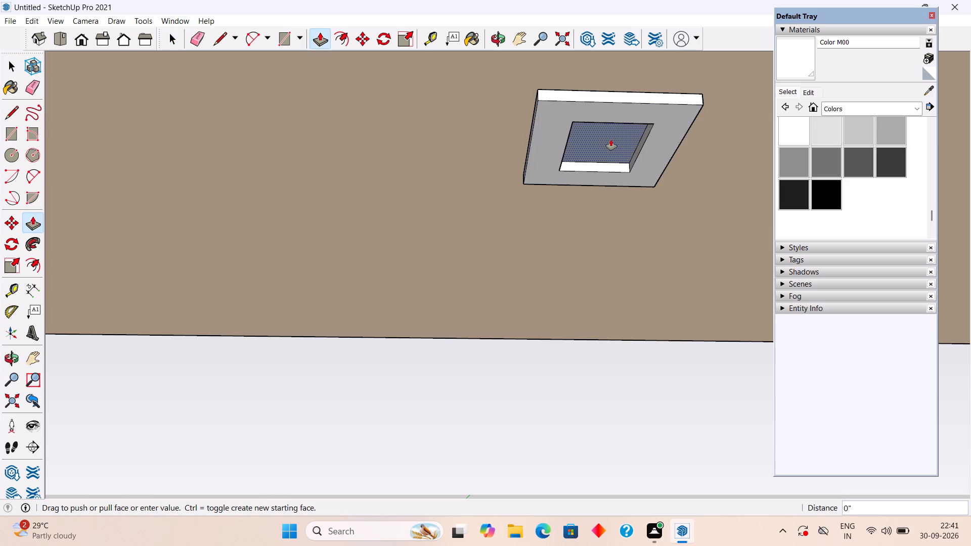
pyautogui.click(611, 143)
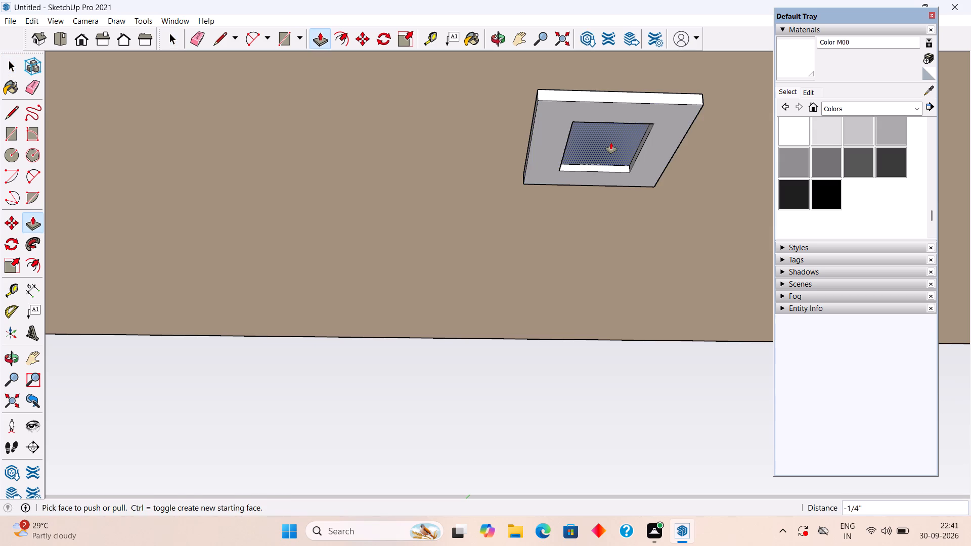
pyautogui.press('space')
# Paint the light frame's border face with Metal Corrugated Shiny from the Metal materials.
pyautogui.scroll(-1, 612, 146)
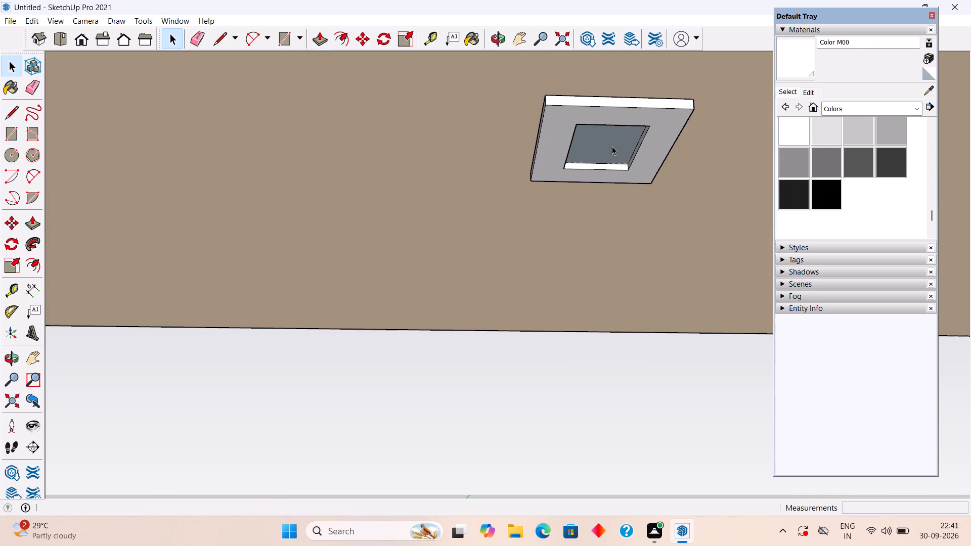
pyautogui.scroll(-8, 612, 146)
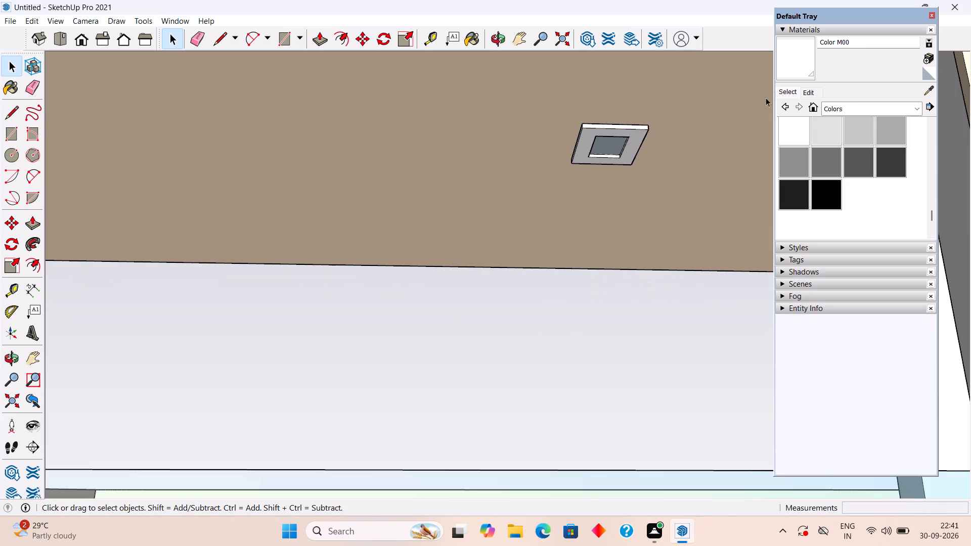
pyautogui.click(848, 106)
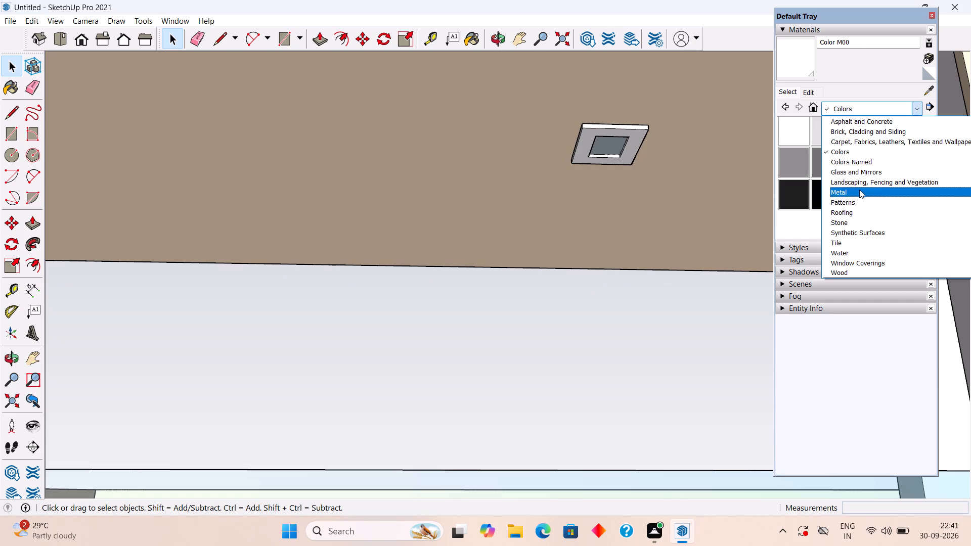
pyautogui.click(859, 190)
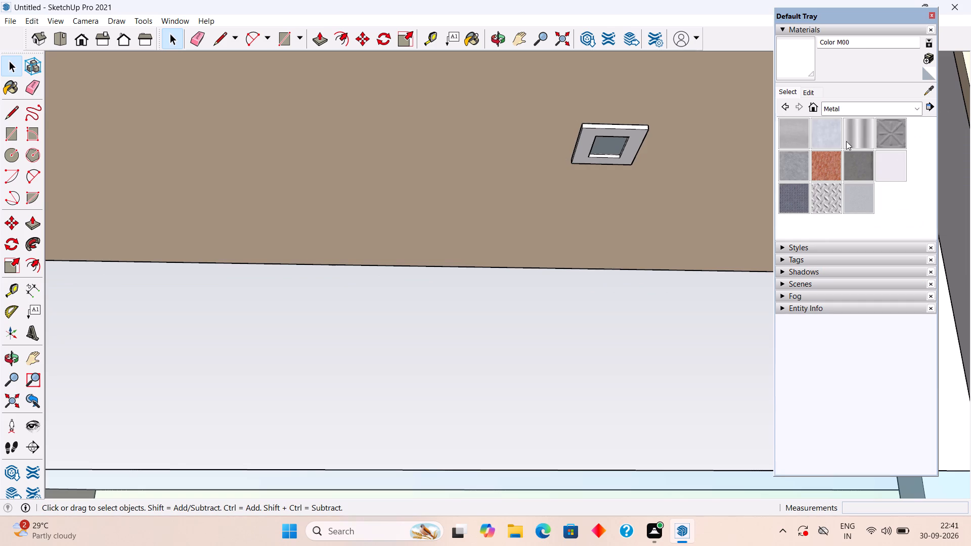
pyautogui.click(846, 141)
pyautogui.click(630, 148)
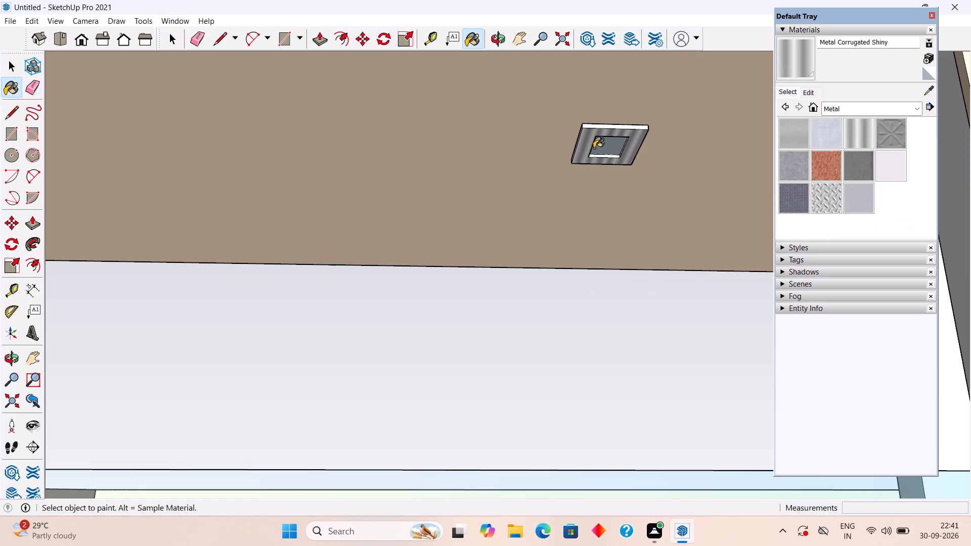
pyautogui.press('space')
# Paint the recessed inner face of the light frame with Metal Rusted.
pyautogui.scroll(9, 608, 146)
pyautogui.click(611, 146)
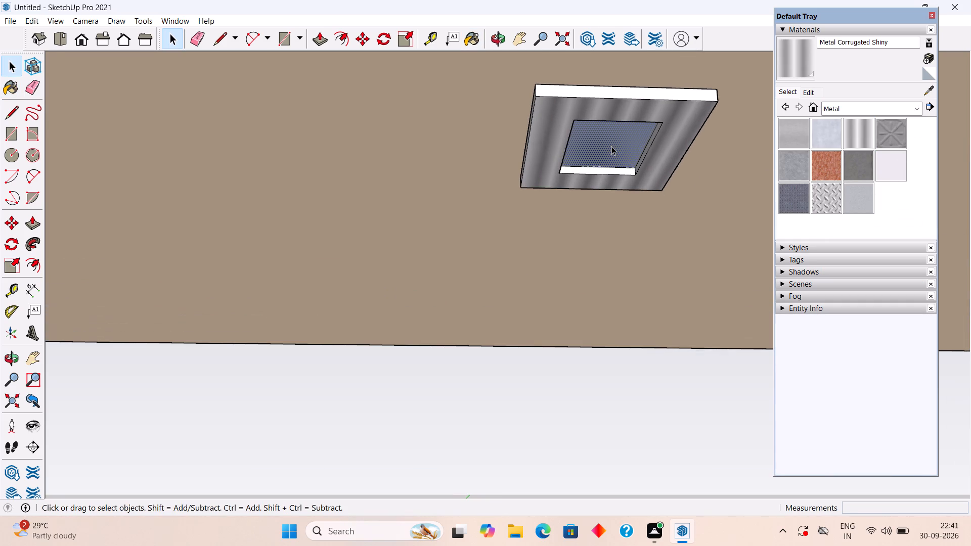
pyautogui.click(832, 157)
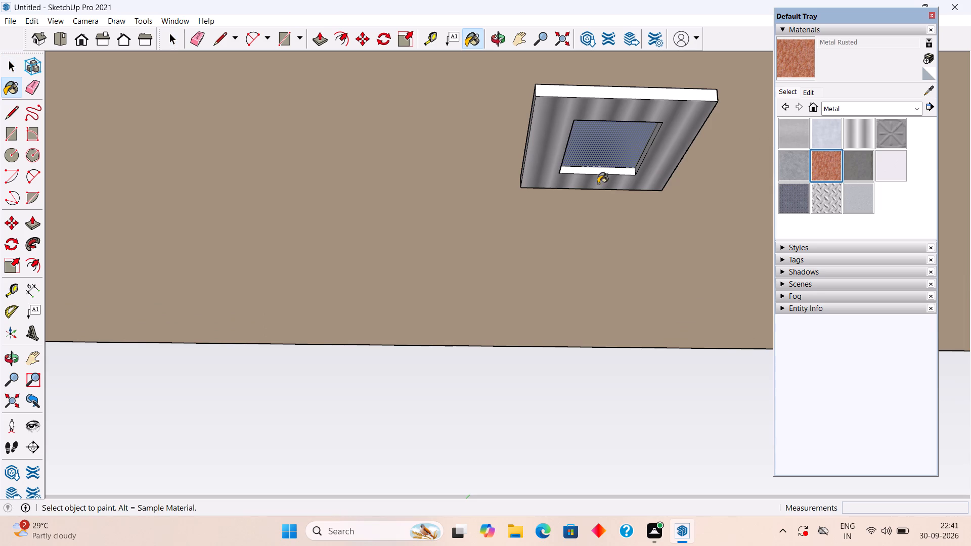
pyautogui.click(597, 155)
pyautogui.scroll(-5, 597, 155)
pyautogui.press('space')
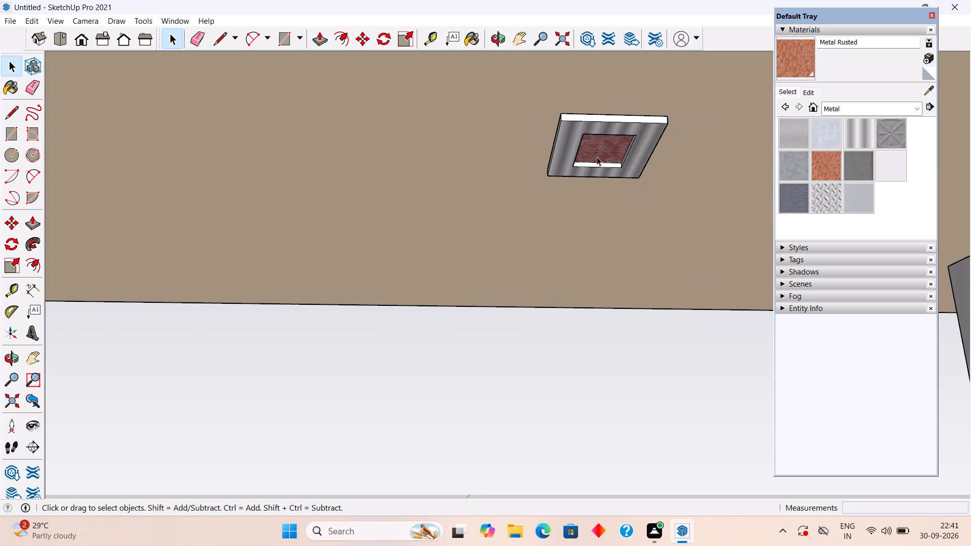
# Select all connected geometry of the small ceiling light and make it a group.
pyautogui.scroll(-14, 597, 157)
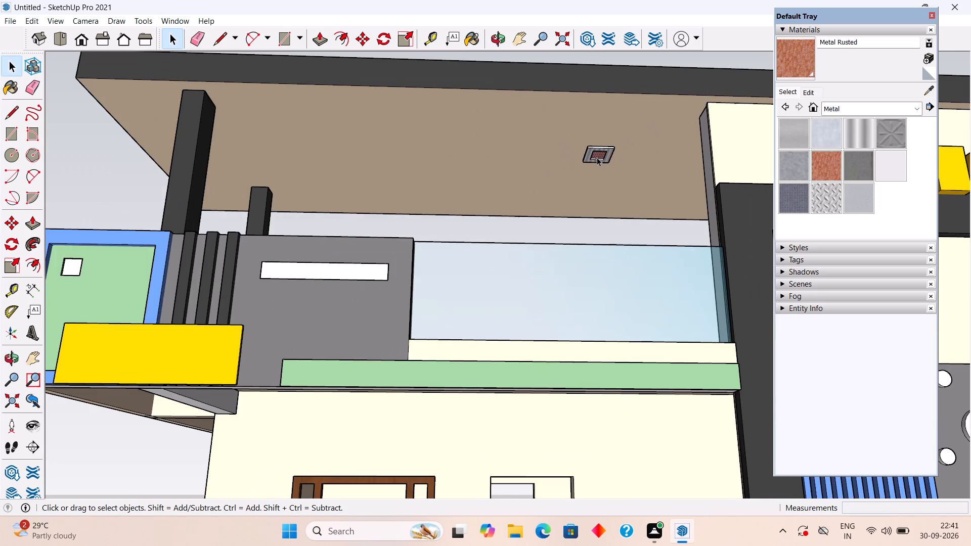
pyautogui.scroll(-3, 597, 157)
pyautogui.click(597, 156)
pyautogui.tripleClick(597, 156)
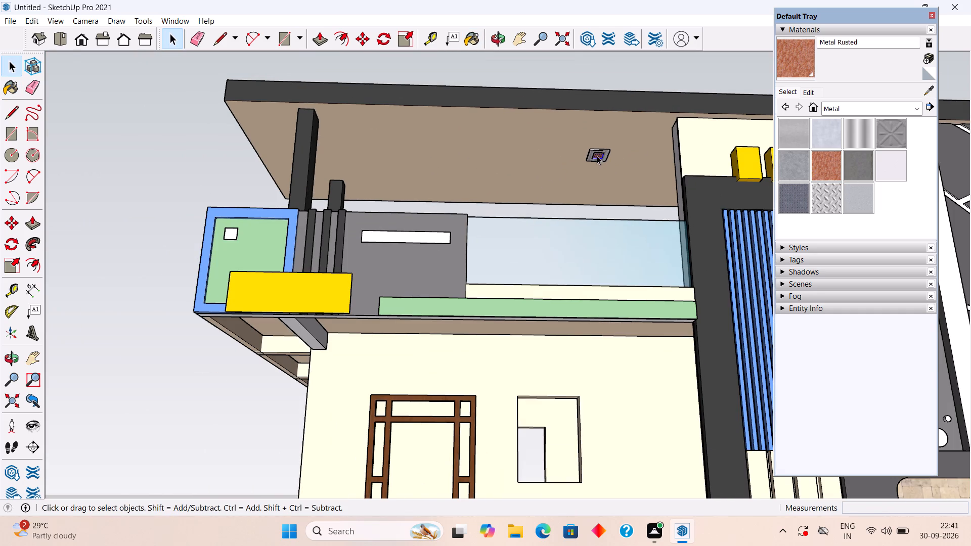
pyautogui.rightClick(597, 156)
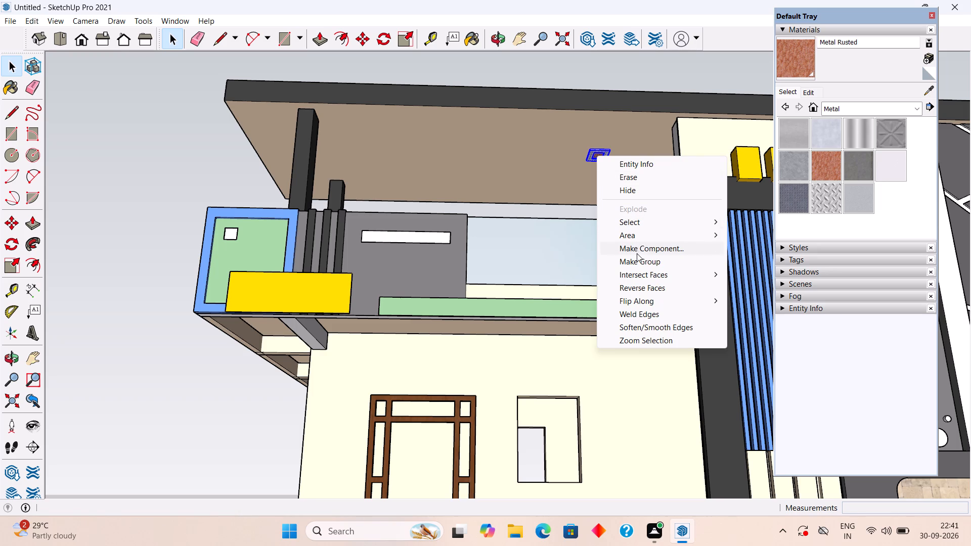
pyautogui.click(638, 258)
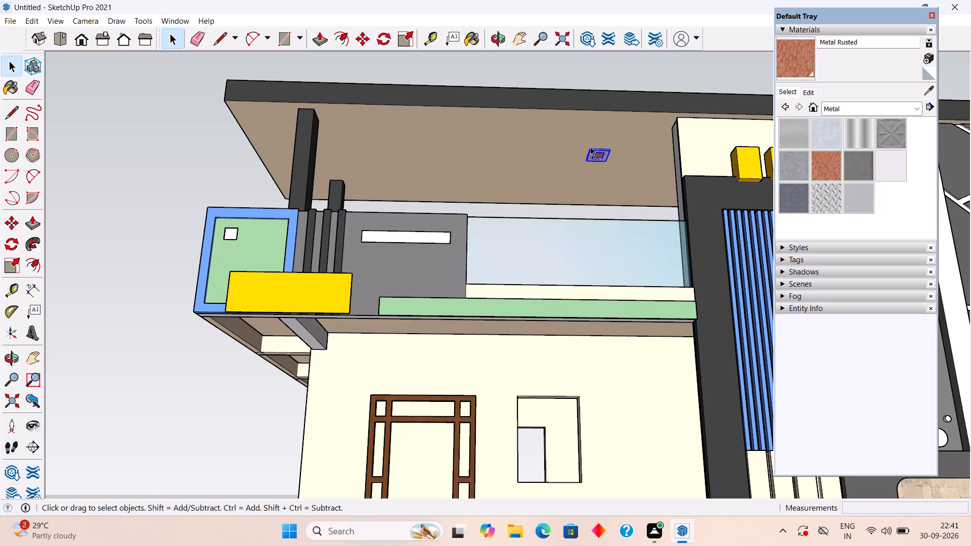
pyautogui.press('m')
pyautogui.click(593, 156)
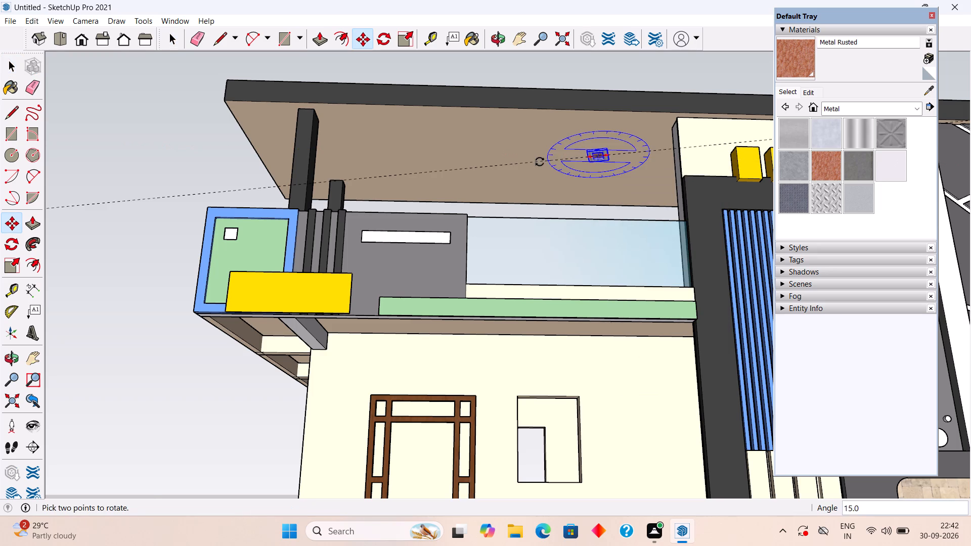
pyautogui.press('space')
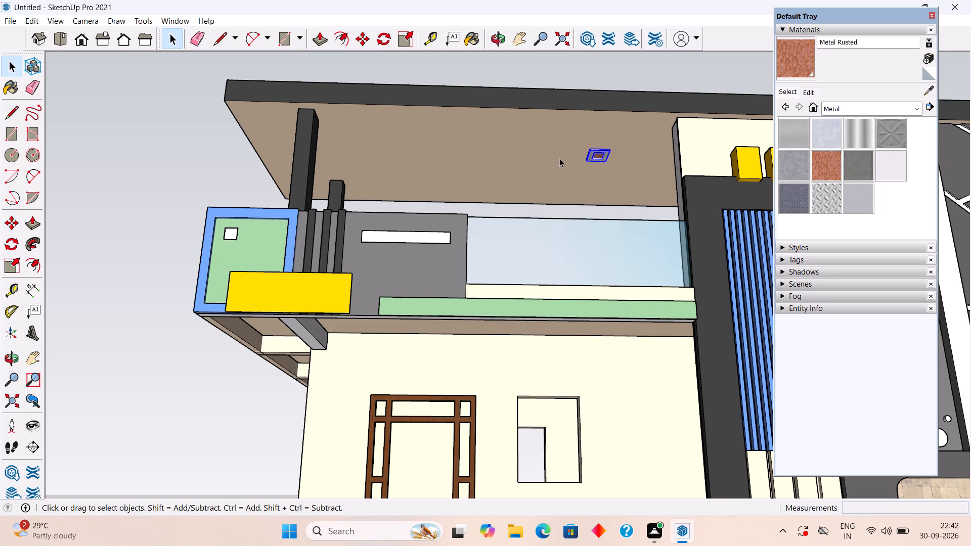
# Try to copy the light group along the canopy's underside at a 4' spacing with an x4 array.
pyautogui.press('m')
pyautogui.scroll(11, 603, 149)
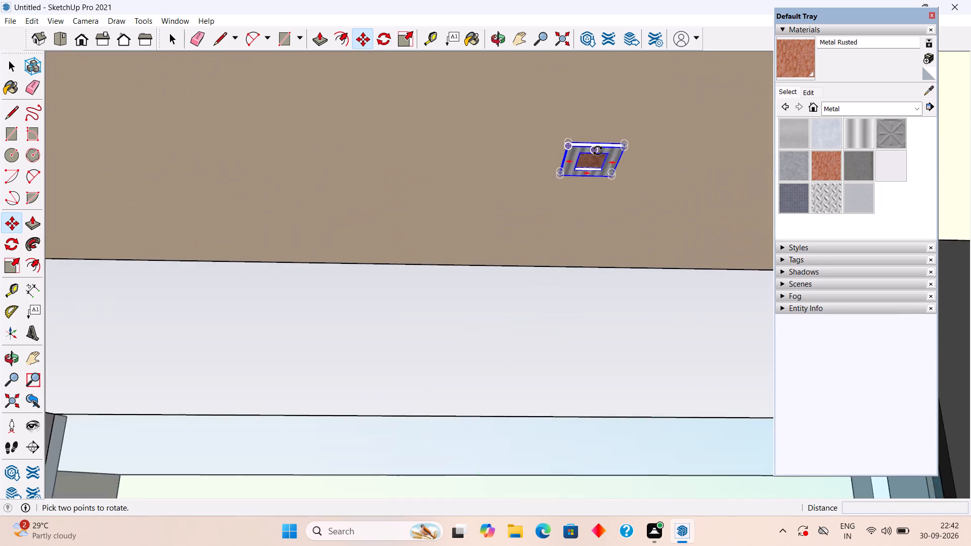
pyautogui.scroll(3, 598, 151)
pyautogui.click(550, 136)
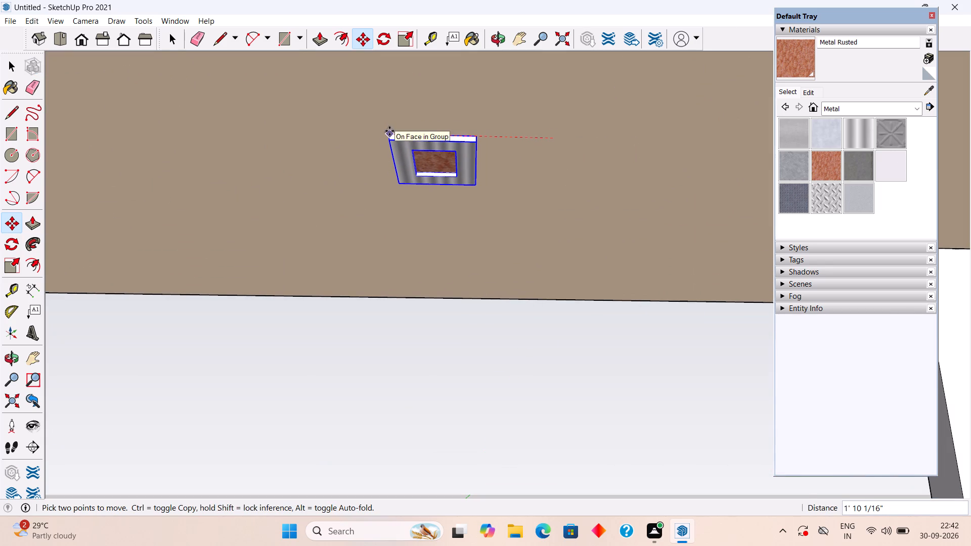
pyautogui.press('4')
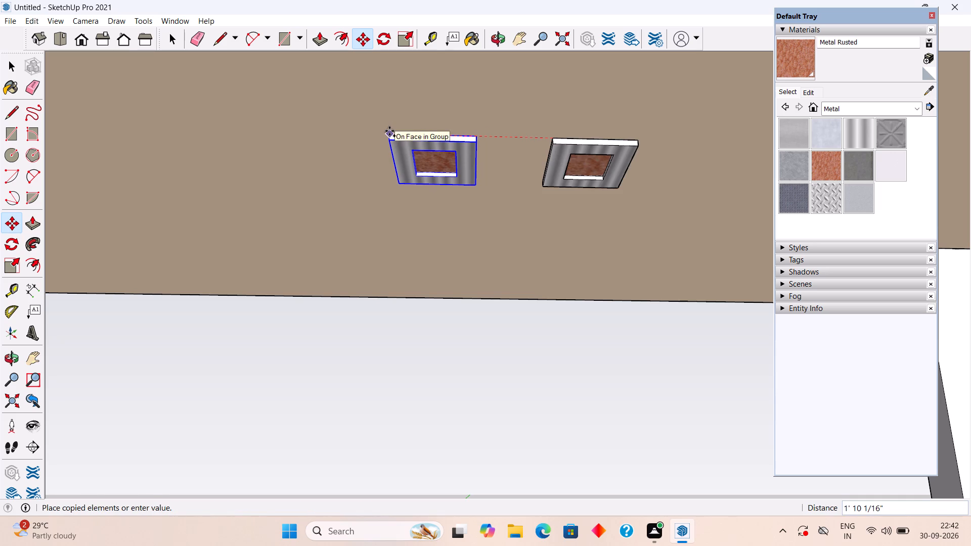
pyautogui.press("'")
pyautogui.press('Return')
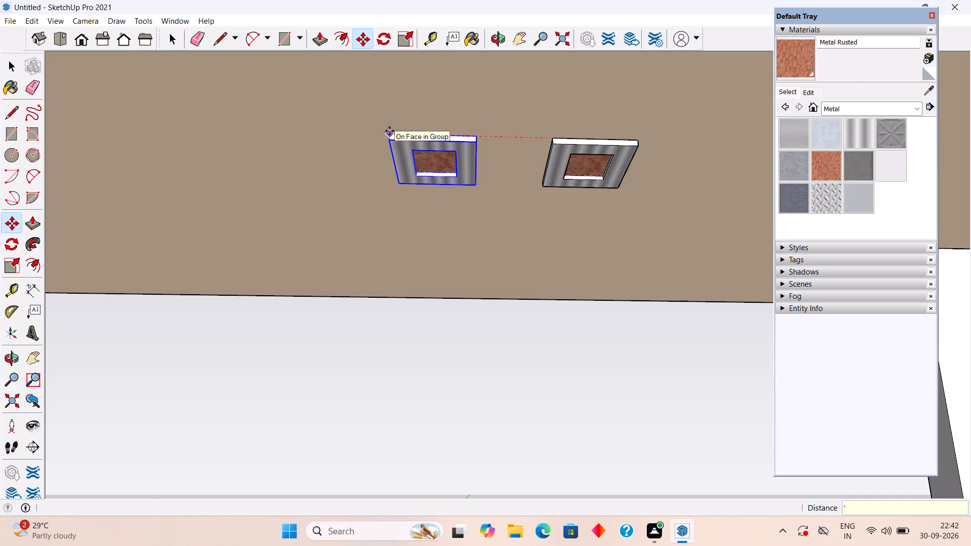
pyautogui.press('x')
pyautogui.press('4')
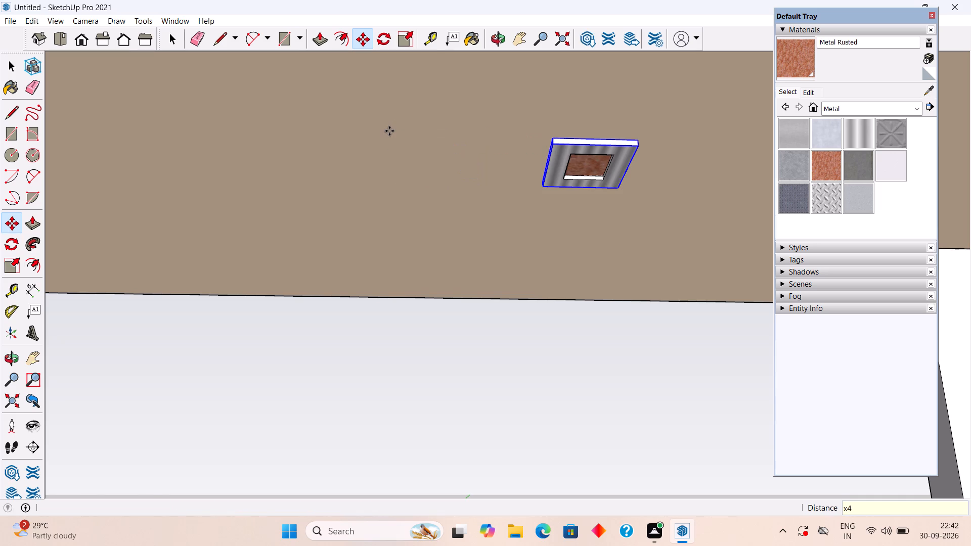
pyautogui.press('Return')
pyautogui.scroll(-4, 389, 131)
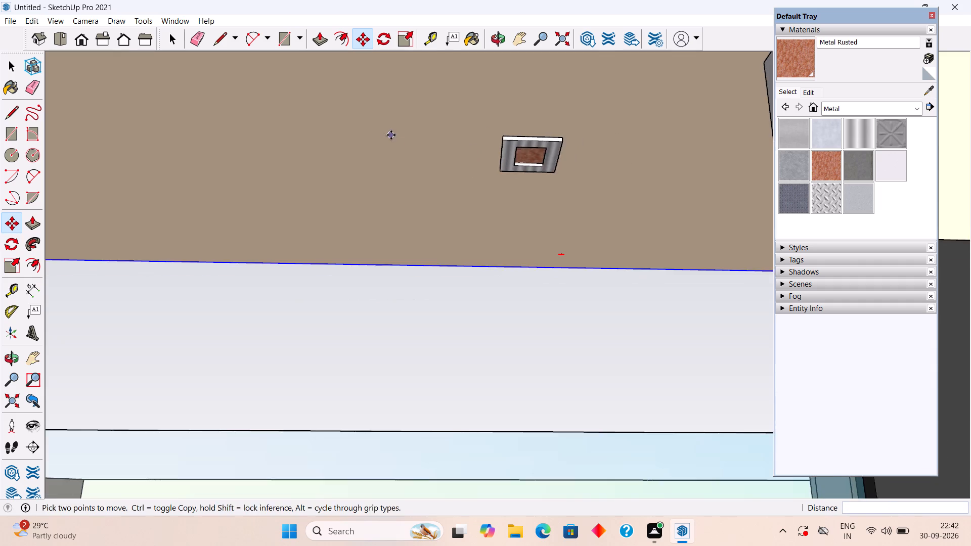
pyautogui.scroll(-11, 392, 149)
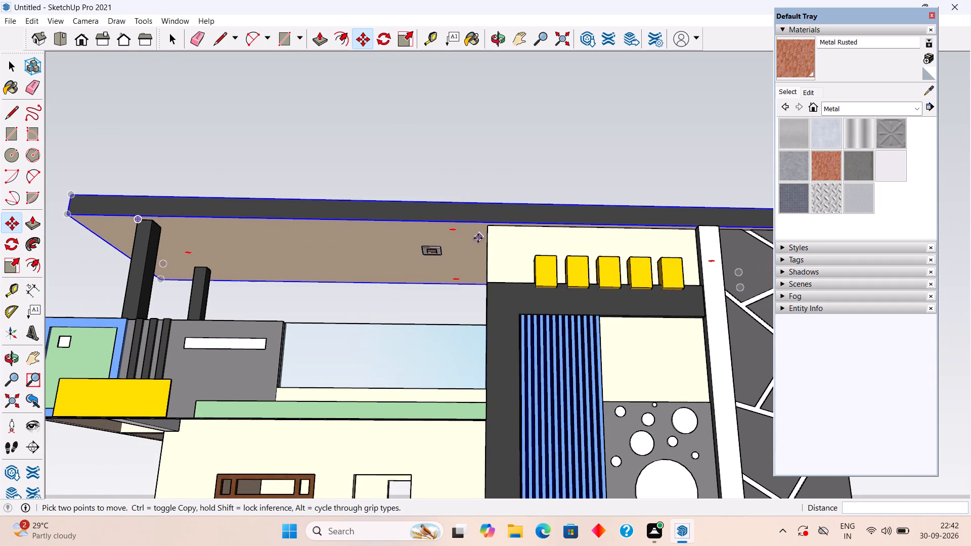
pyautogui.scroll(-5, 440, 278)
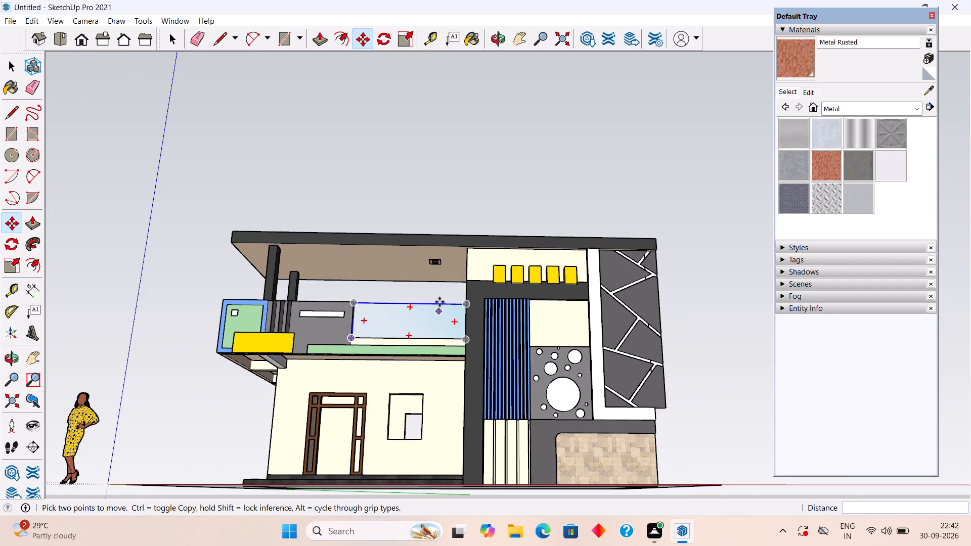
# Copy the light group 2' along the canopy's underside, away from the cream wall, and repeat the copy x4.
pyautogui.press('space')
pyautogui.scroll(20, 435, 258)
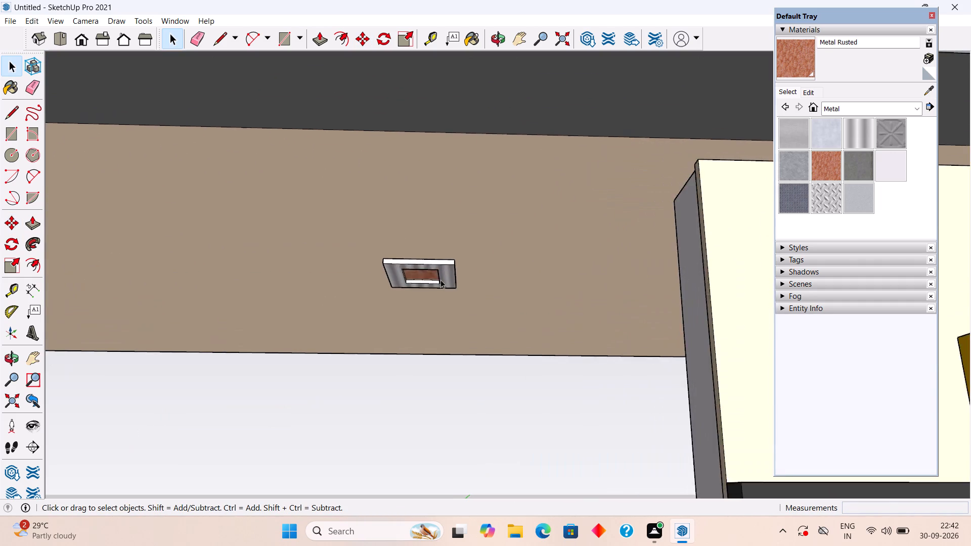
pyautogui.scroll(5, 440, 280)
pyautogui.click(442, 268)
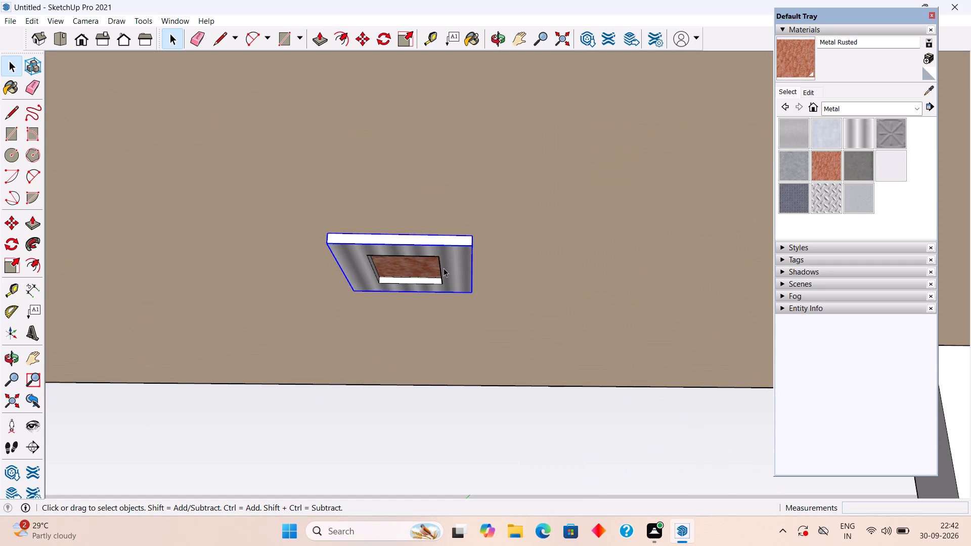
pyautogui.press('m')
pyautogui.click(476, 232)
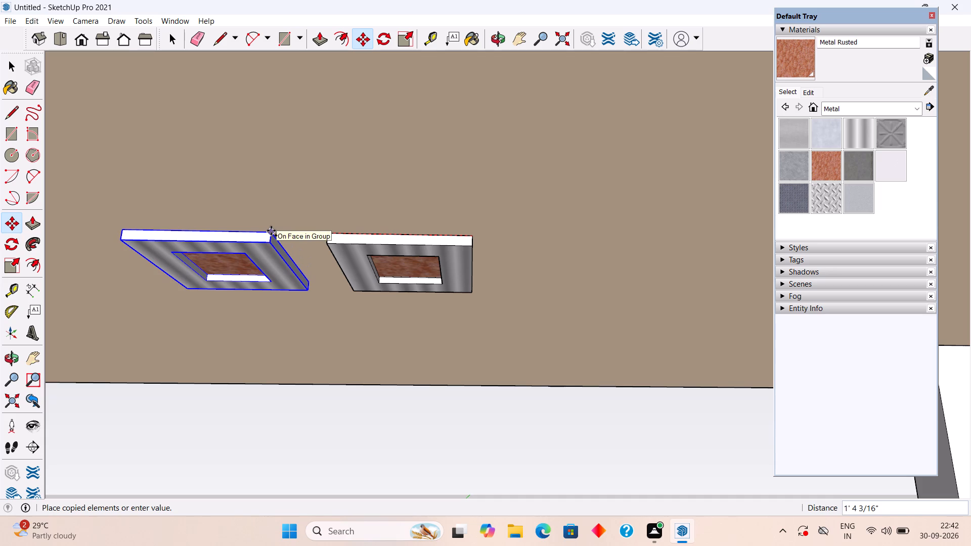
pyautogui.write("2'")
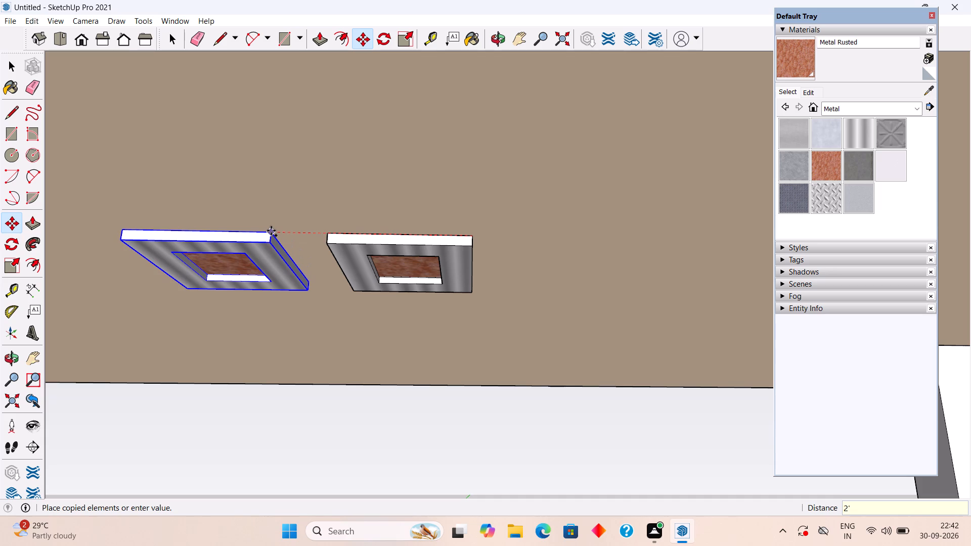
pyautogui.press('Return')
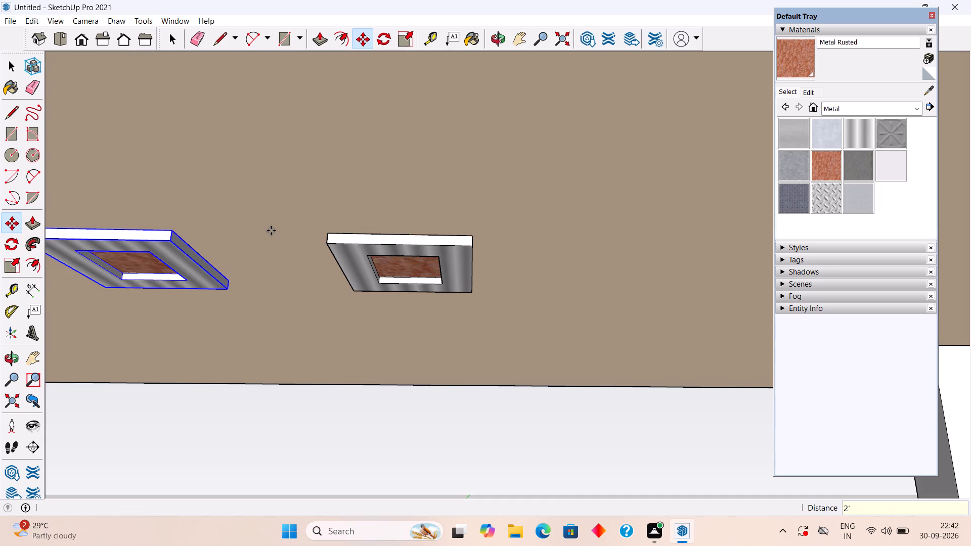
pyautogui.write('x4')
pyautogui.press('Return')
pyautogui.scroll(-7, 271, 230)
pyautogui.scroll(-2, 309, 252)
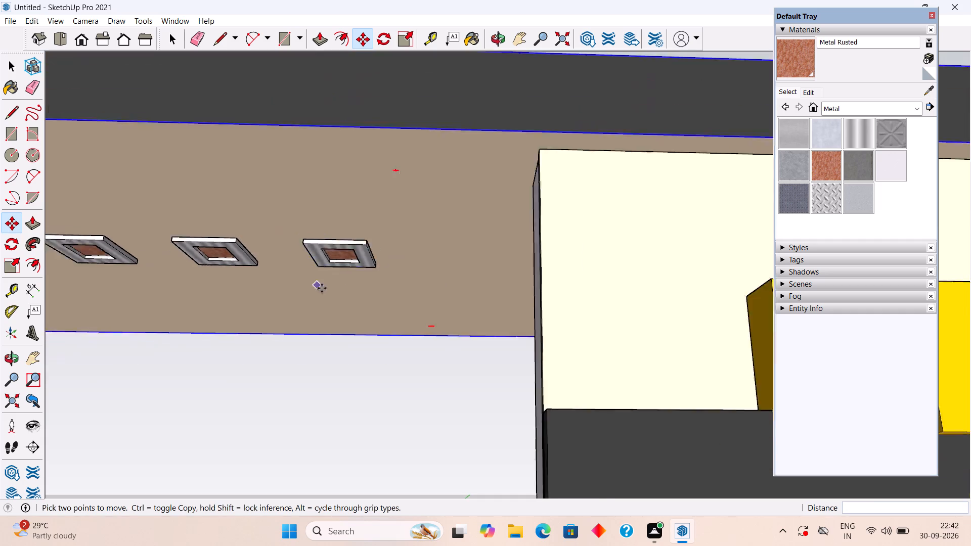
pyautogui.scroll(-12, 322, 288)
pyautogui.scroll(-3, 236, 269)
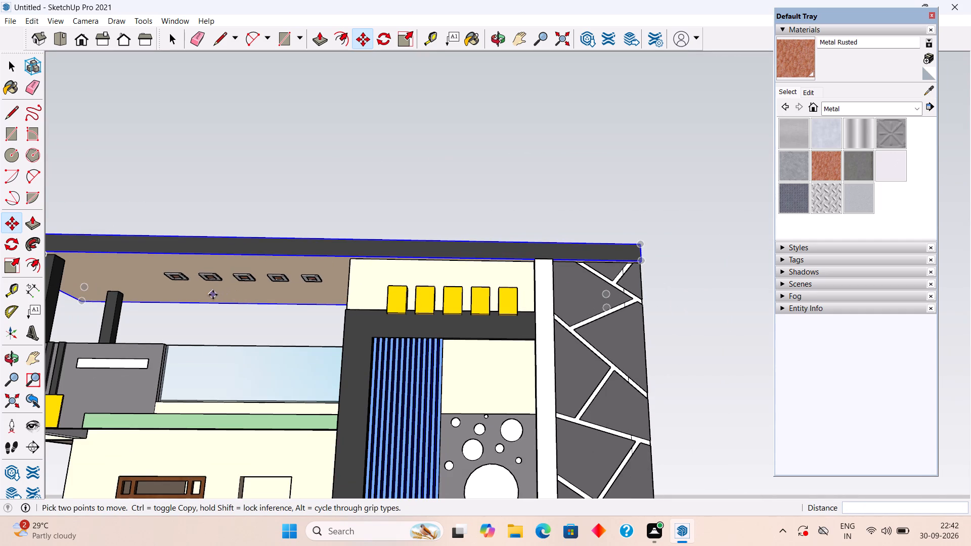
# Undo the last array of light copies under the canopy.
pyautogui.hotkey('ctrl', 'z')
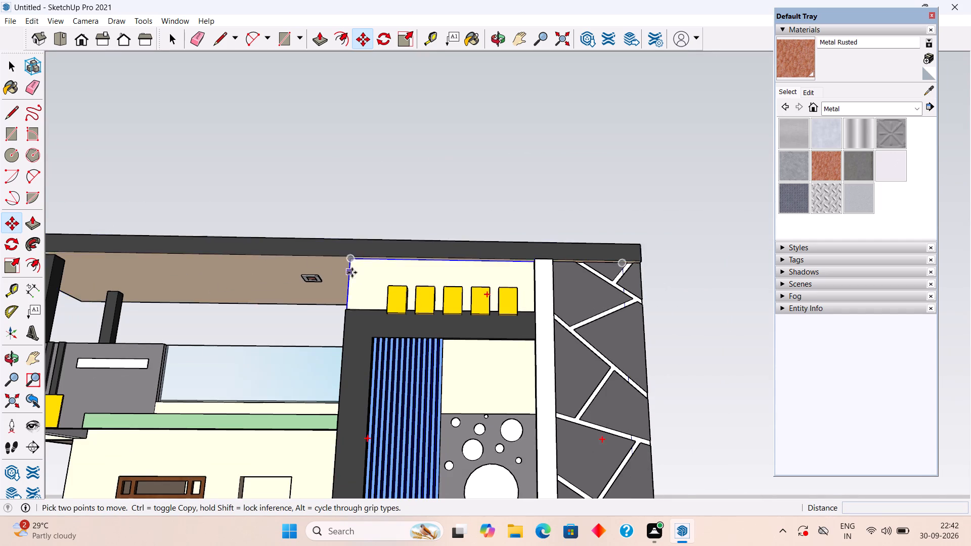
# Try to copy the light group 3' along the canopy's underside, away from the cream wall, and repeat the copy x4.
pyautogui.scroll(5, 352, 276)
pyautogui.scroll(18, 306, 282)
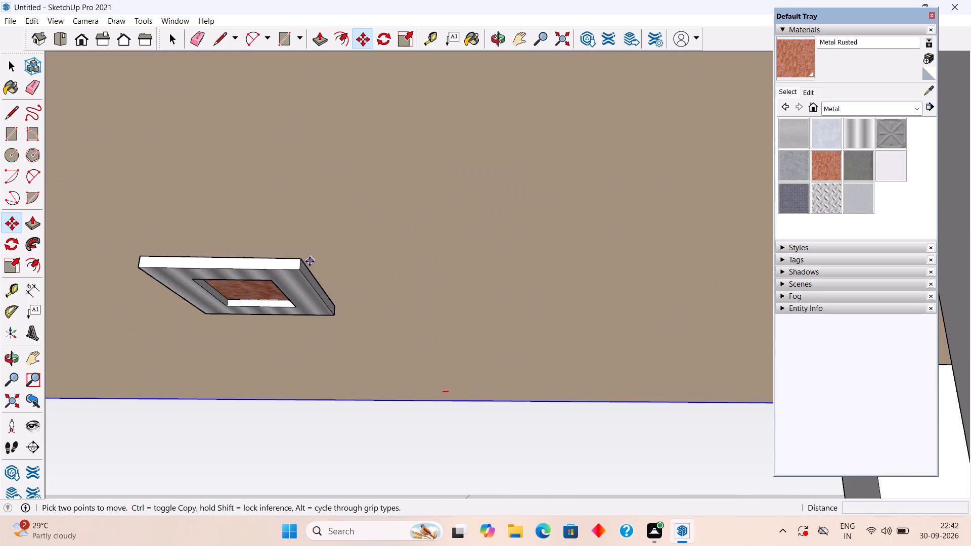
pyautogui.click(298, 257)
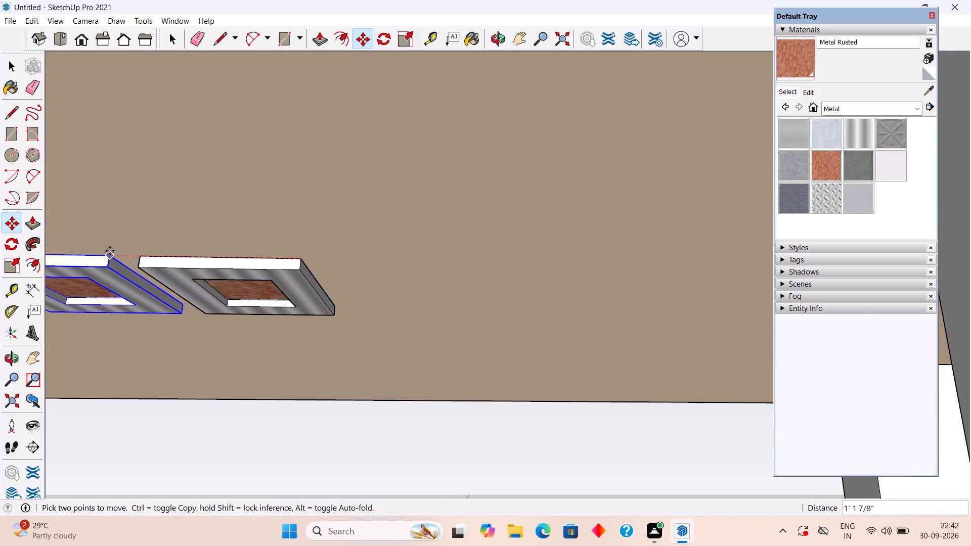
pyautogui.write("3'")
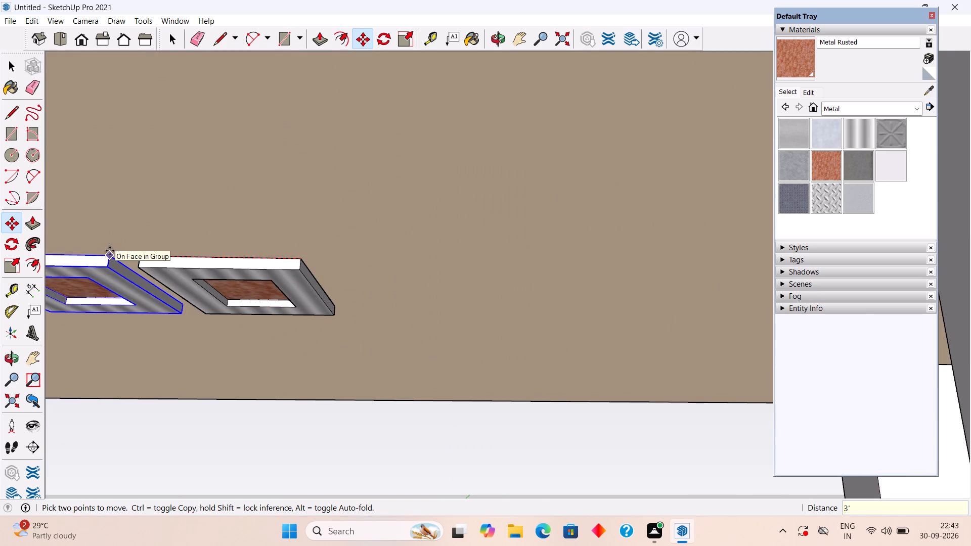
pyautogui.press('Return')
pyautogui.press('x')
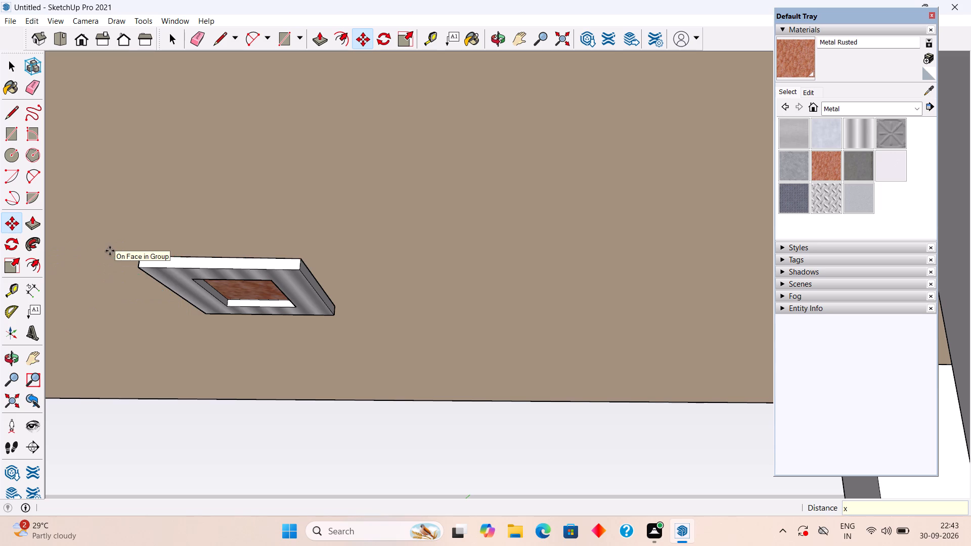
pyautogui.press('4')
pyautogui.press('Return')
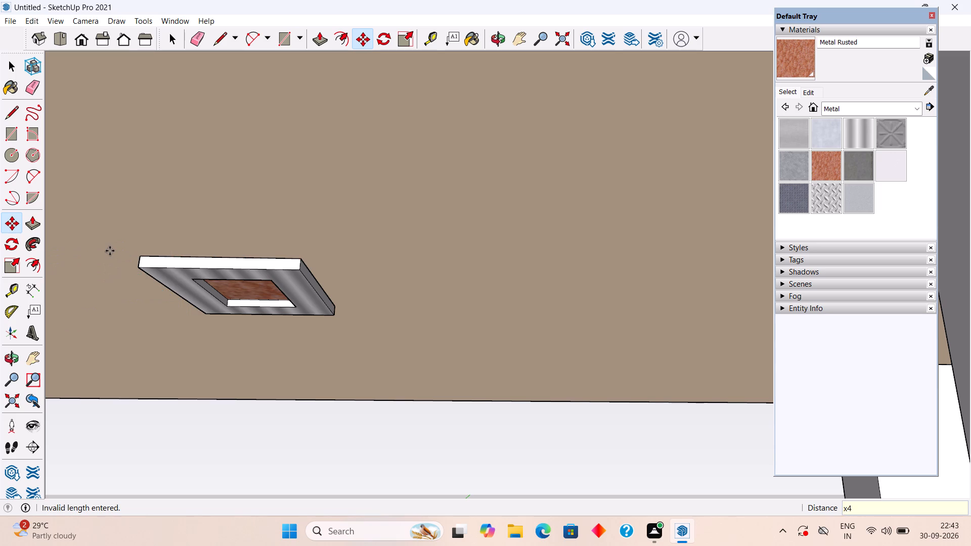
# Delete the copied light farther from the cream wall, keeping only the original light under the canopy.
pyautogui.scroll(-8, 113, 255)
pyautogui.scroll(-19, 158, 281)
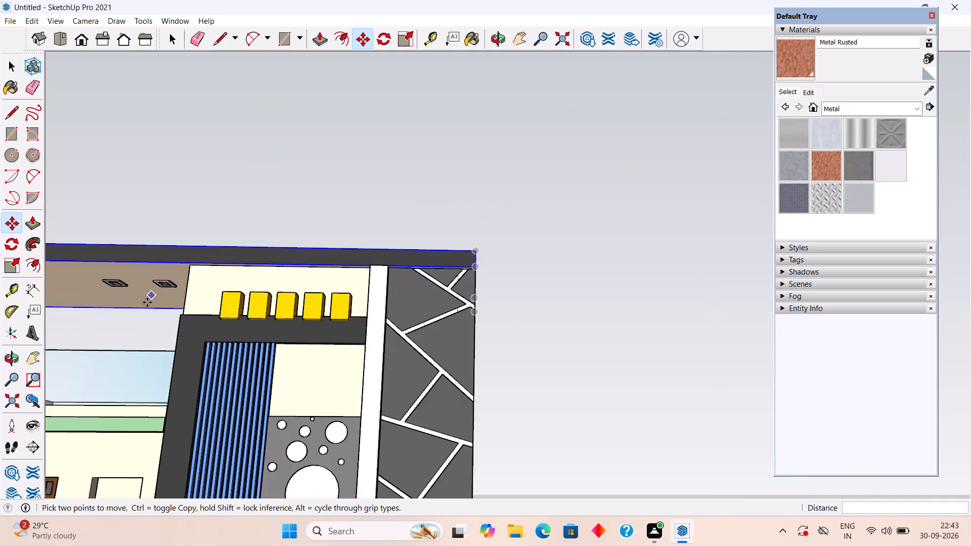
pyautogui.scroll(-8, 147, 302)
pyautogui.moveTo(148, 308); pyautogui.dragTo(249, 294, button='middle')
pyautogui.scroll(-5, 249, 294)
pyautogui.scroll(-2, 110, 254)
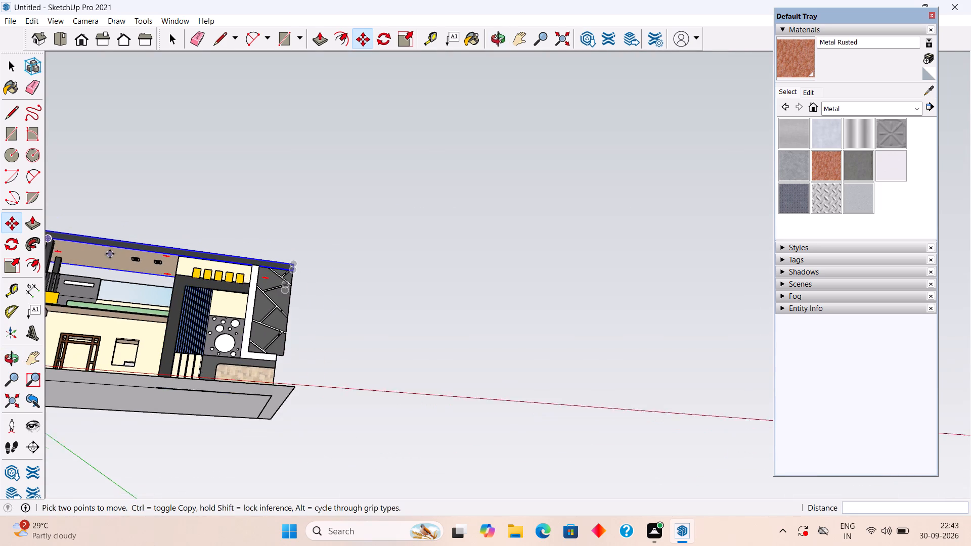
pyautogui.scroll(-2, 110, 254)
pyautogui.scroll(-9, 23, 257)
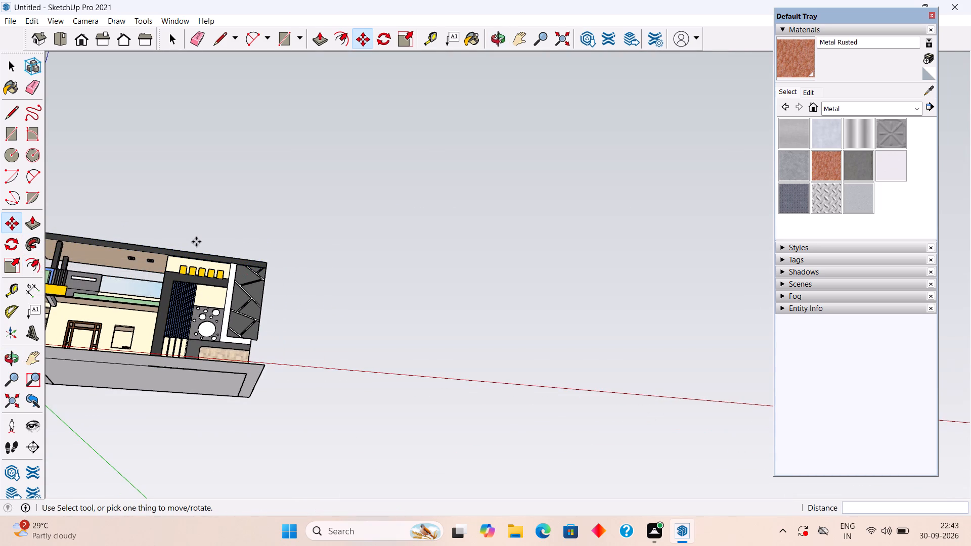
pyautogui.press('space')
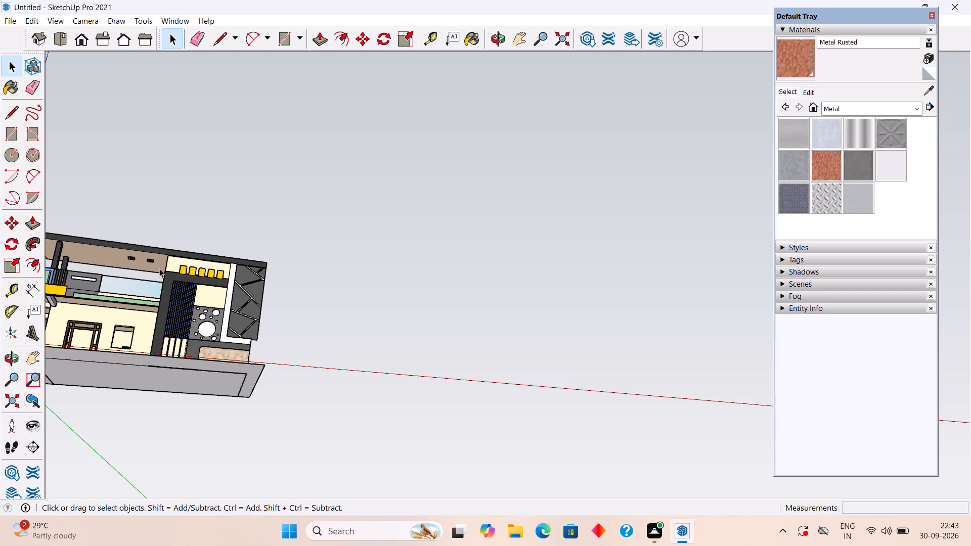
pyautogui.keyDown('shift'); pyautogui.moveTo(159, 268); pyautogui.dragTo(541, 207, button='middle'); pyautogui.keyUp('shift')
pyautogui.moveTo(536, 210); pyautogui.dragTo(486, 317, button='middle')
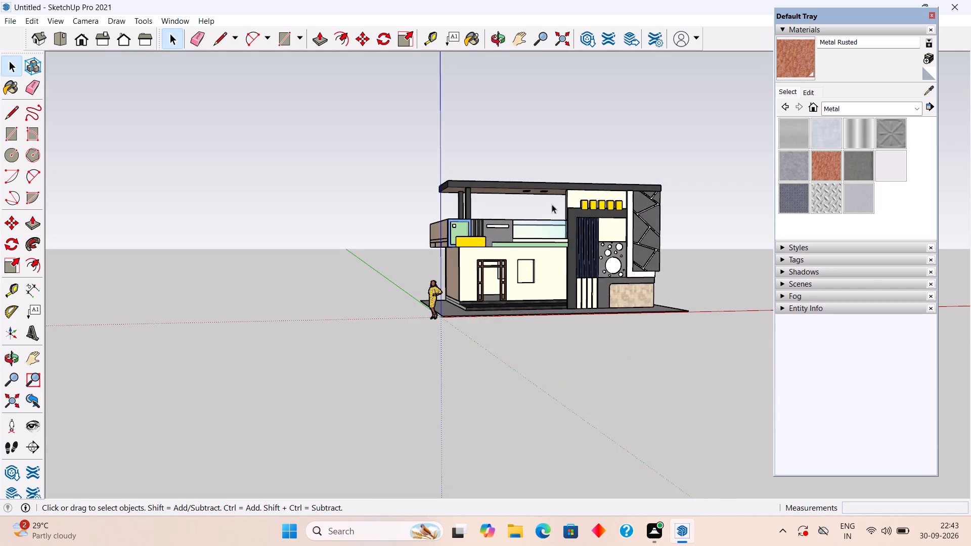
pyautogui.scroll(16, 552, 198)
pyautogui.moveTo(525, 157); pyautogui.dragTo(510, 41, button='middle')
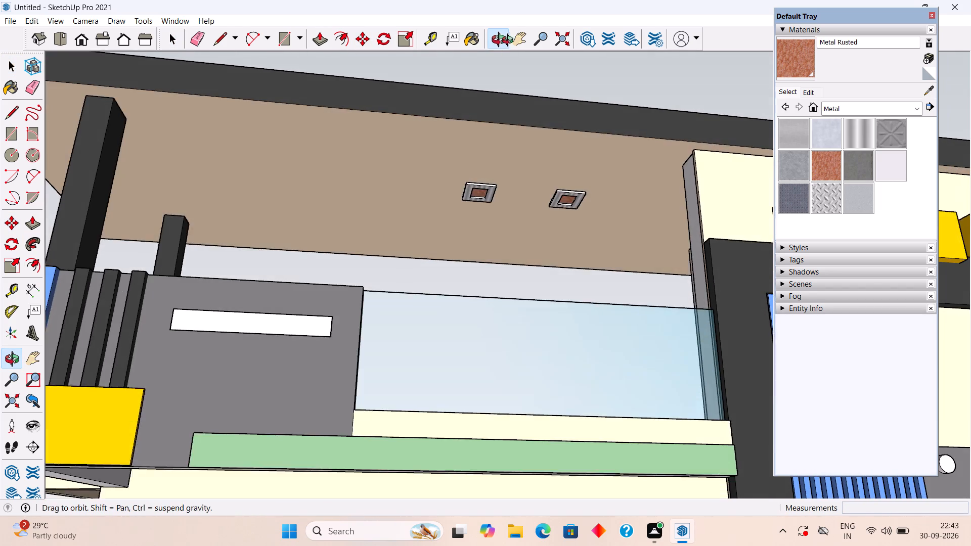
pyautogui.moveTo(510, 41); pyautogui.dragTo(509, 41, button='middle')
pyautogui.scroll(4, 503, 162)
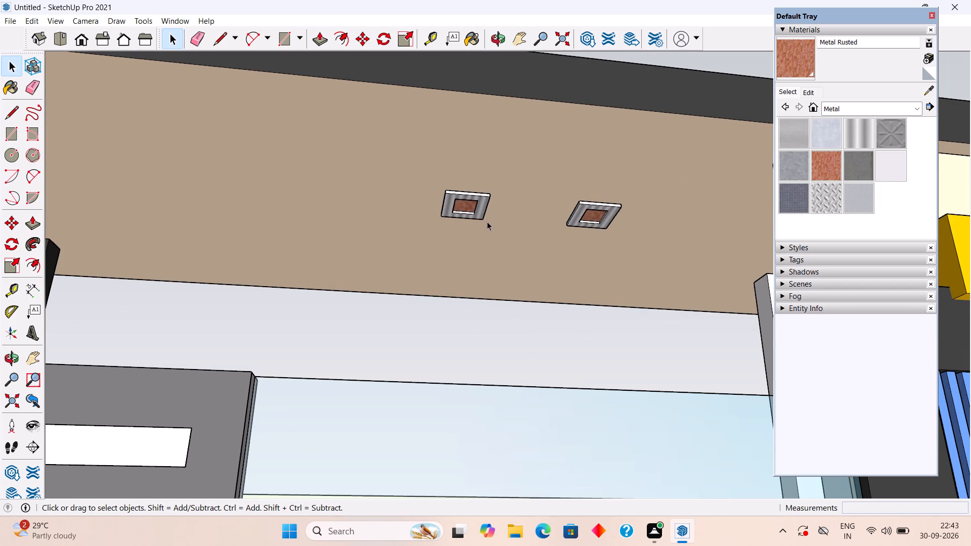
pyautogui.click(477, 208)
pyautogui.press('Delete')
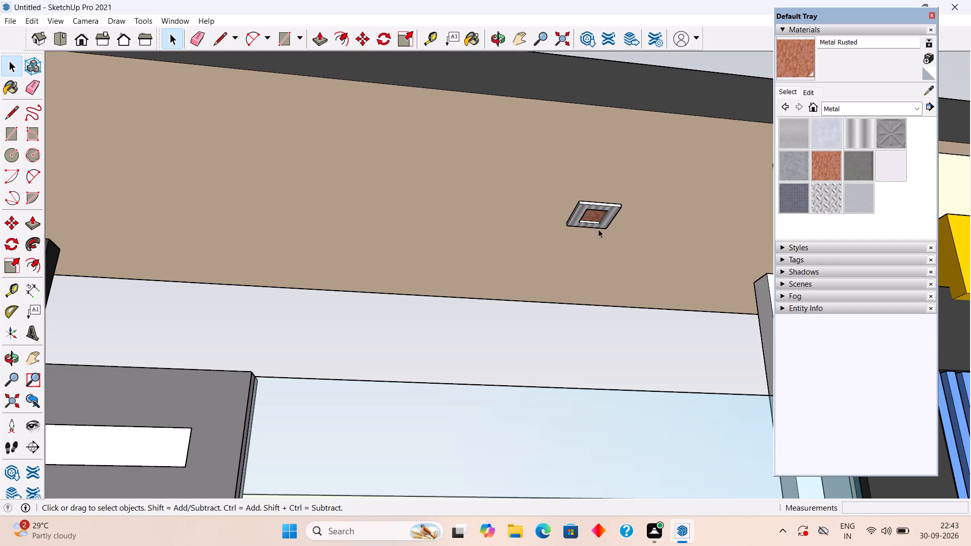
# Copy the remaining light group 4' along the canopy's underside, away from the cream wall.
pyautogui.scroll(-5, 559, 220)
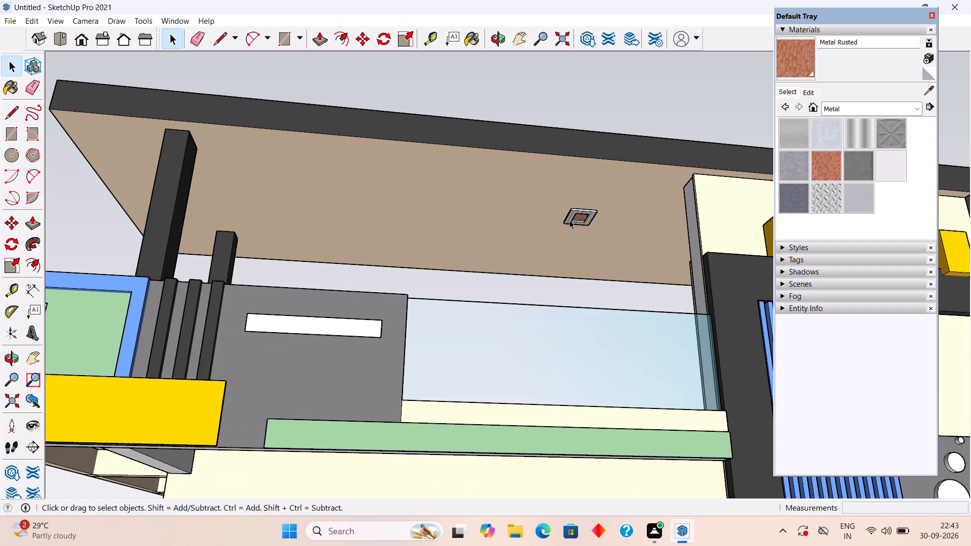
pyautogui.click(569, 220)
pyautogui.press('m')
pyautogui.scroll(7, 570, 219)
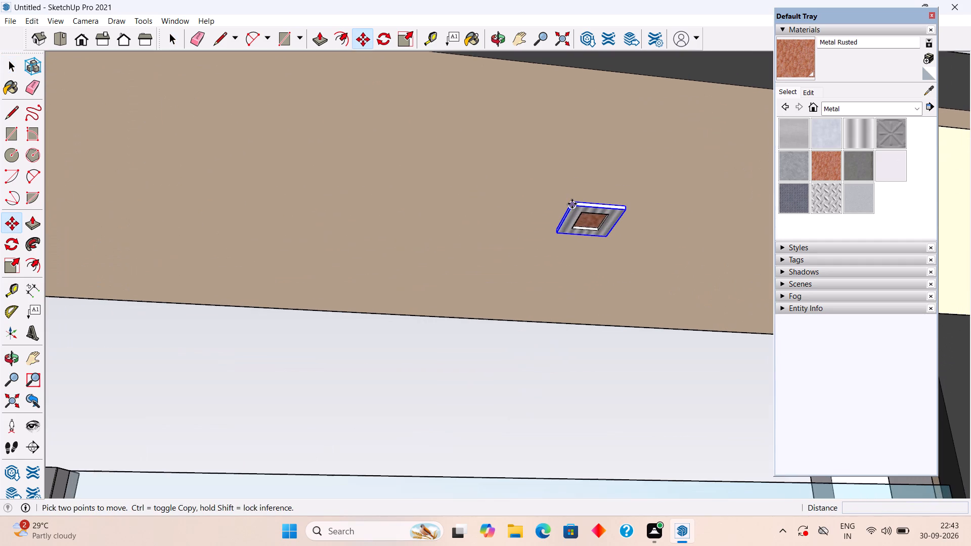
pyautogui.click(572, 204)
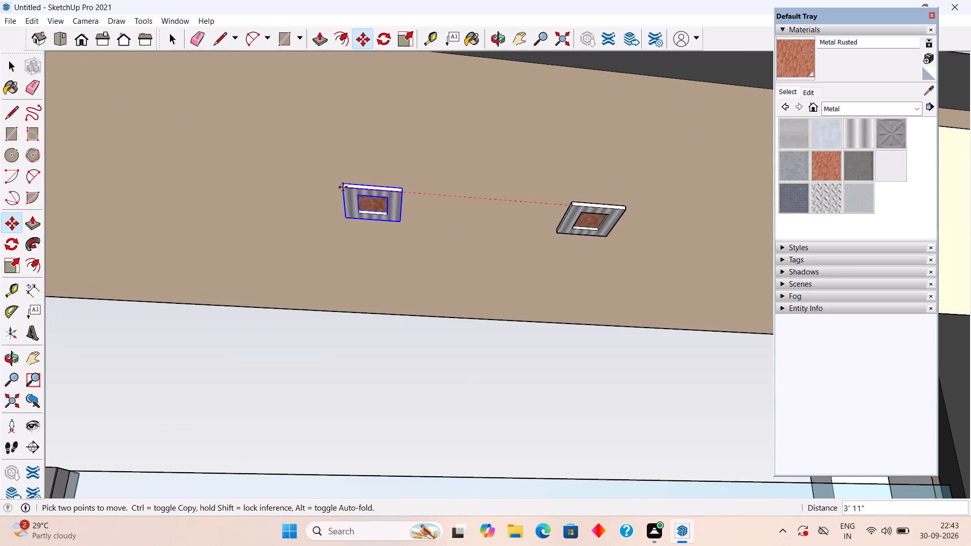
pyautogui.write("4'")
pyautogui.press('Return')
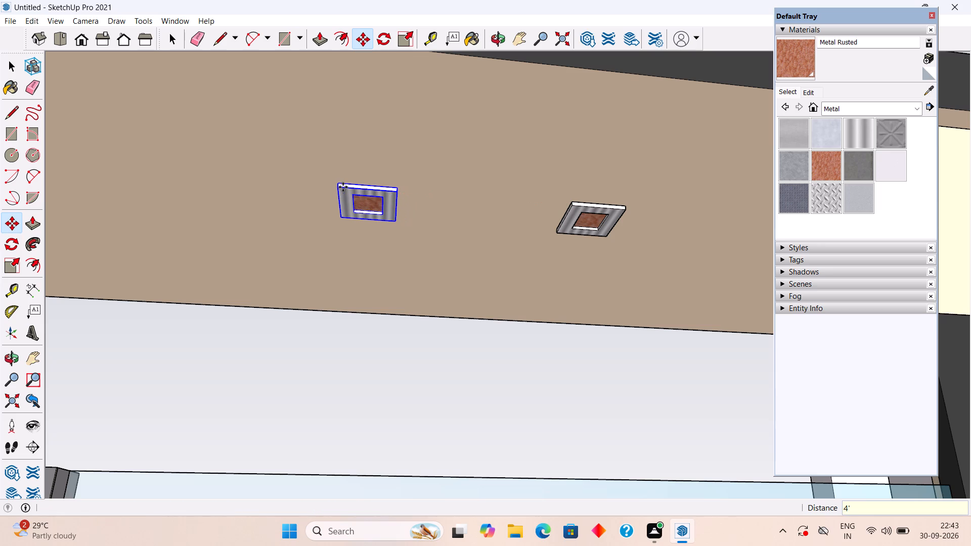
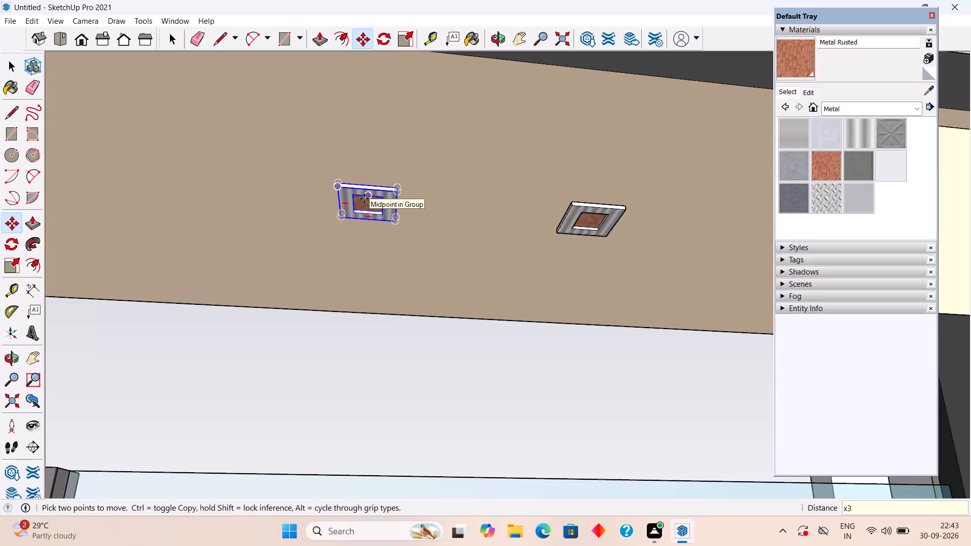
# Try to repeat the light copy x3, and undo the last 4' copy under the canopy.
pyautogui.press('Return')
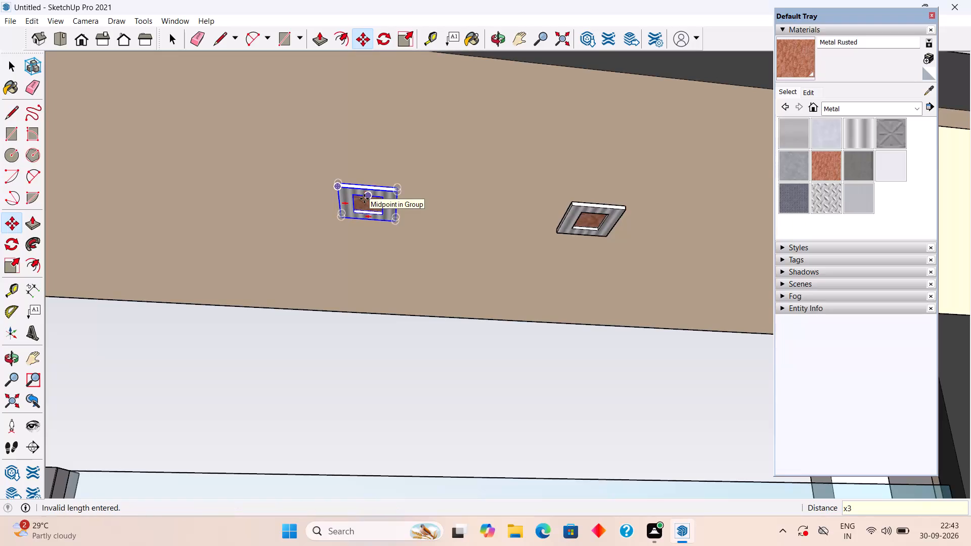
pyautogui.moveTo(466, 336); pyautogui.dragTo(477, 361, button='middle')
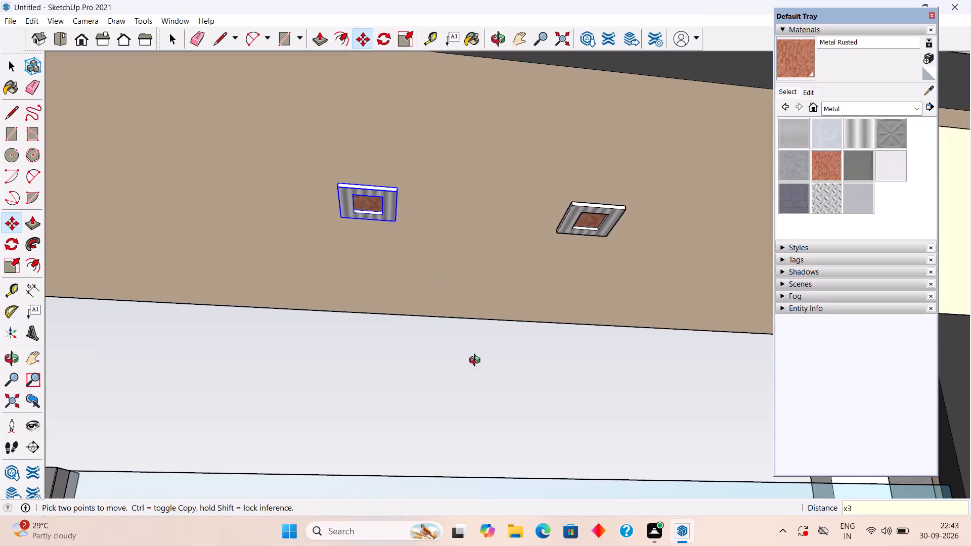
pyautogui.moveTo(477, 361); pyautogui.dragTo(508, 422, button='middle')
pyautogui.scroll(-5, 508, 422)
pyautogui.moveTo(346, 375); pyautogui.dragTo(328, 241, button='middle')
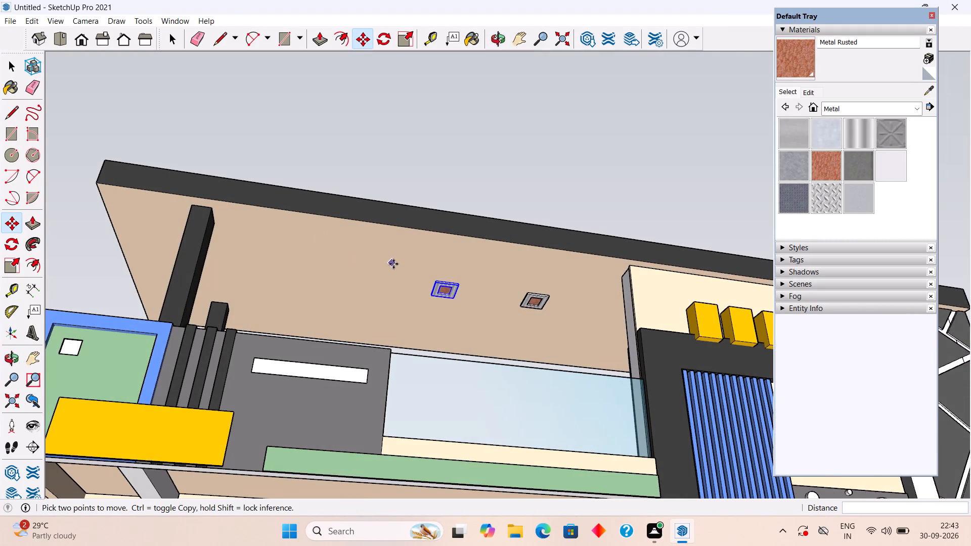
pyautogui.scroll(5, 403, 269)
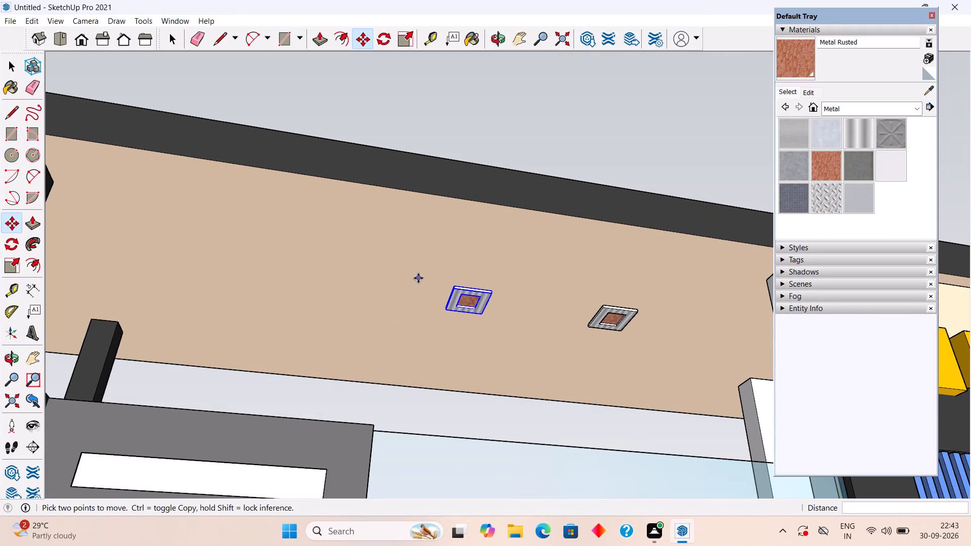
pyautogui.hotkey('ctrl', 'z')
# Copy the light group 4' along the canopy's underside, away from the cream wall, and repeat the copy x3.
pyautogui.scroll(16, 600, 312)
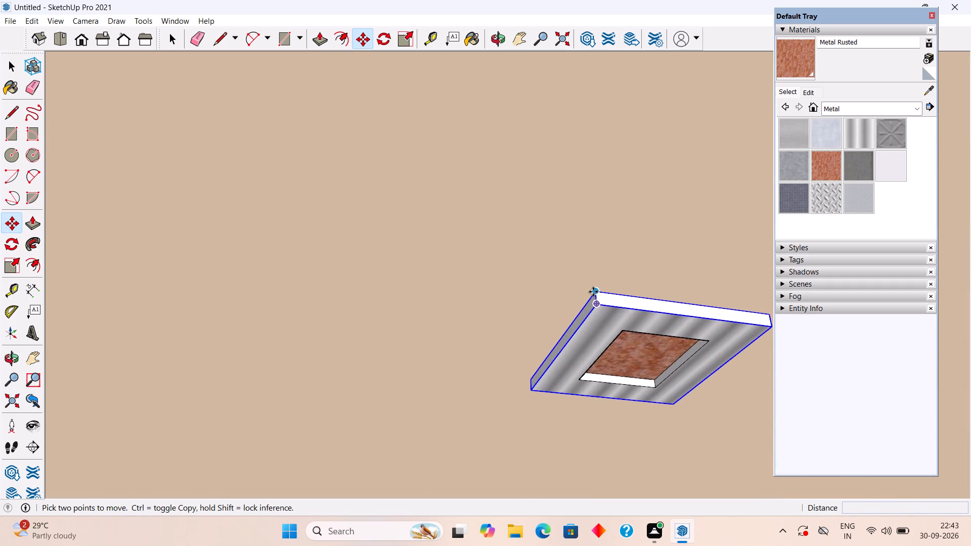
pyautogui.click(593, 292)
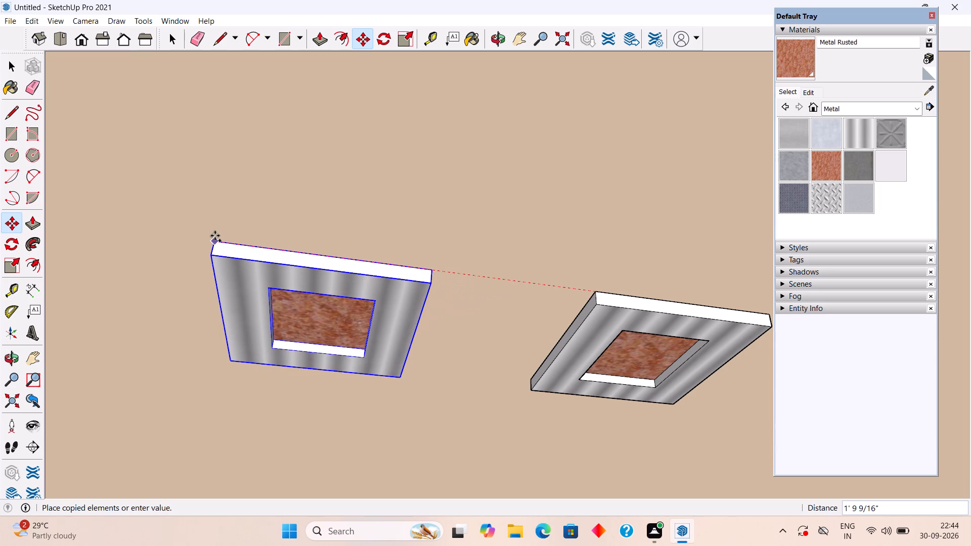
pyautogui.press('3')
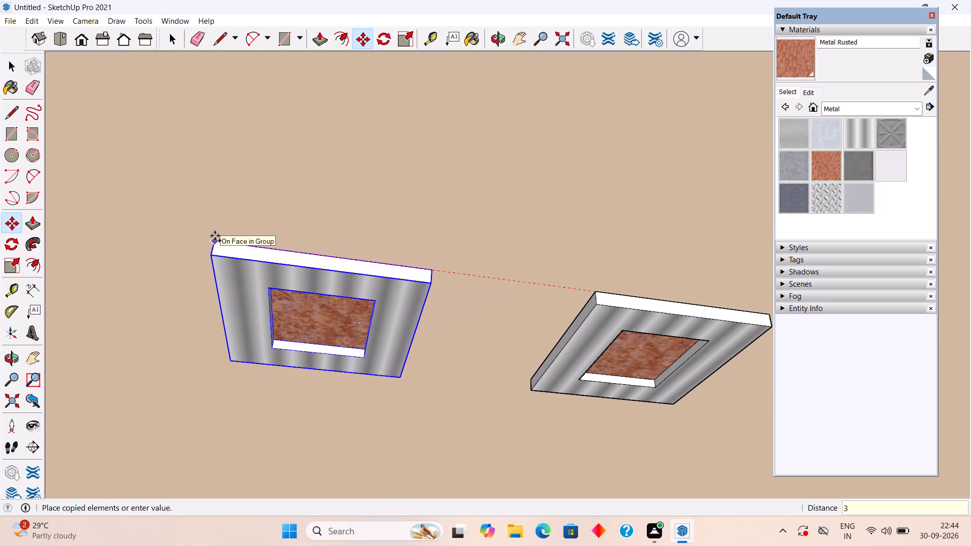
pyautogui.press('BackSpace')
pyautogui.write("4'")
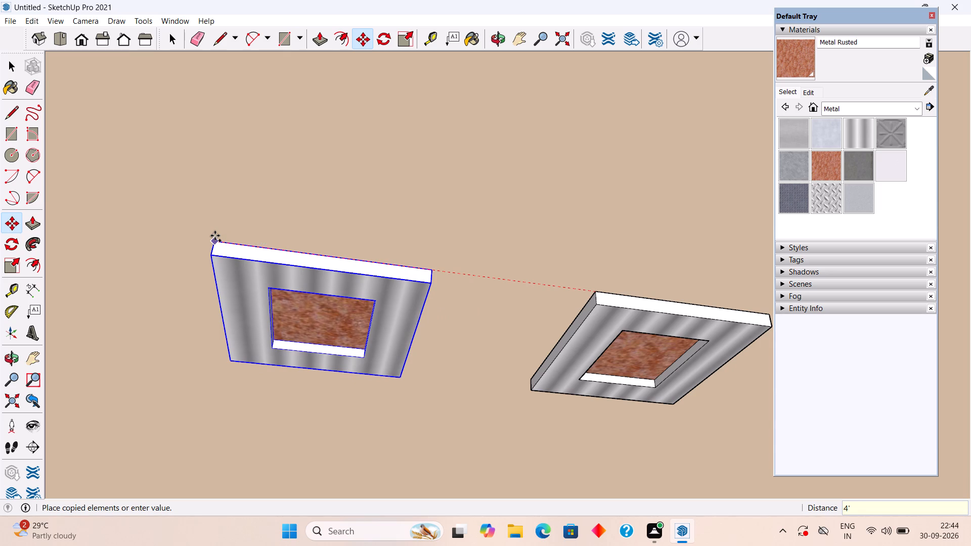
pyautogui.press('Return')
pyautogui.write('x3')
pyautogui.press('Return')
pyautogui.scroll(-6, 220, 235)
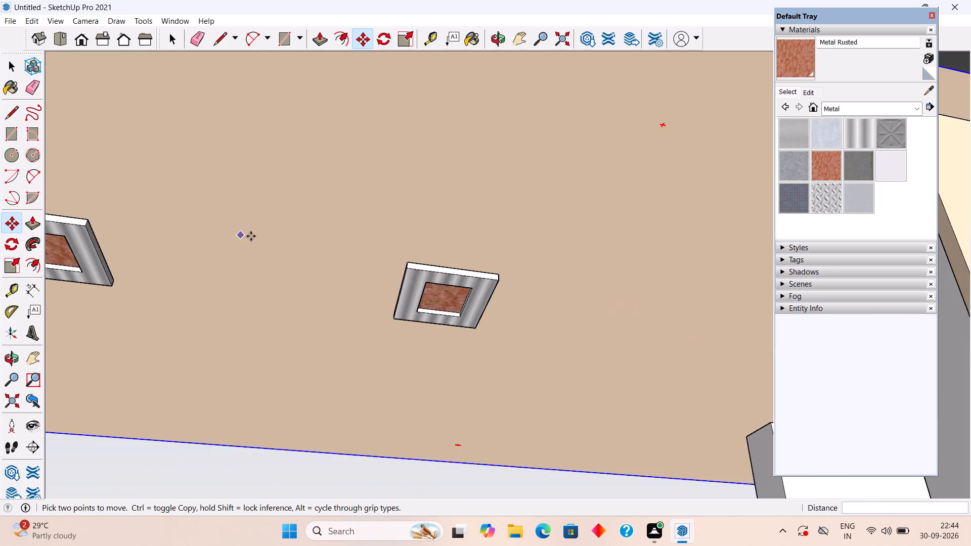
pyautogui.scroll(-20, 251, 236)
pyautogui.scroll(-1, 251, 236)
pyautogui.scroll(-4, 282, 267)
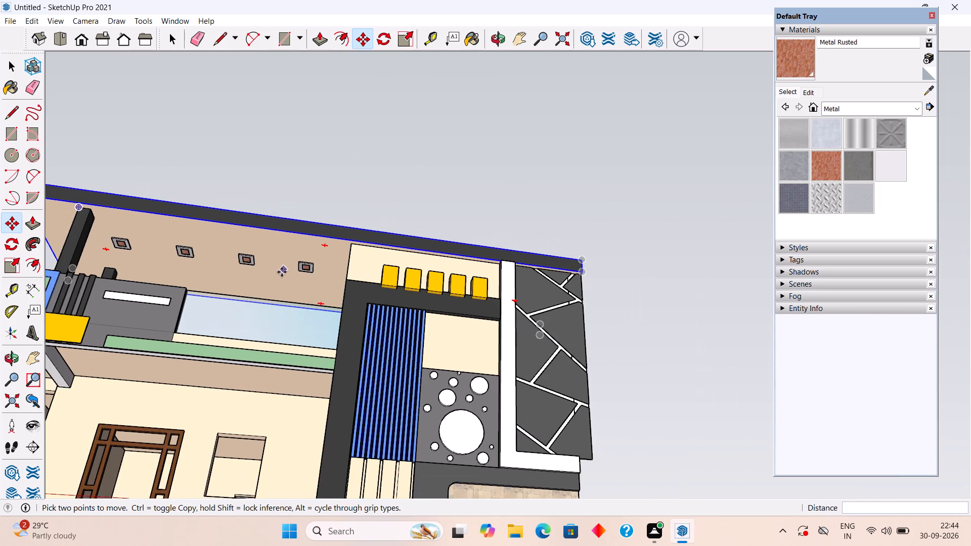
pyautogui.scroll(-3, 280, 273)
pyautogui.moveTo(250, 268); pyautogui.dragTo(273, 262, button='middle')
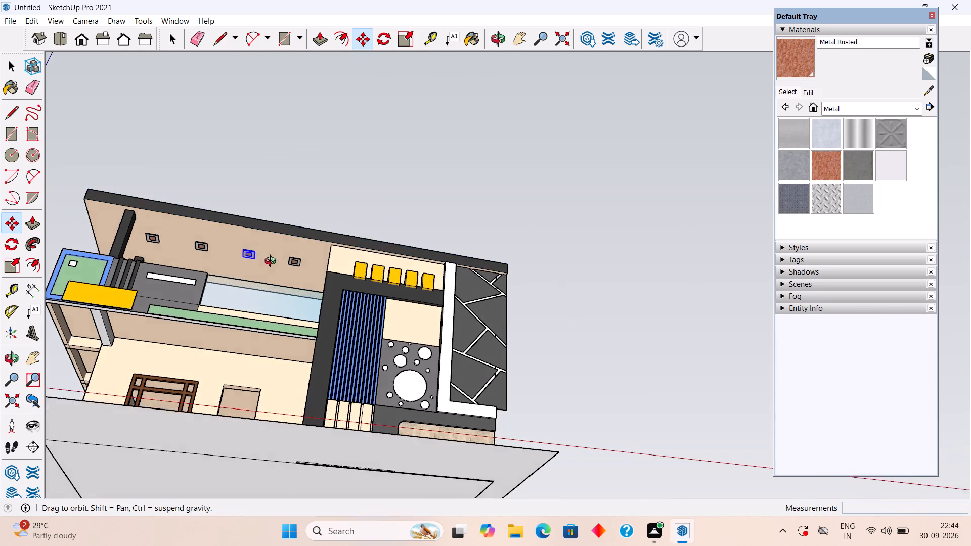
pyautogui.moveTo(273, 262); pyautogui.dragTo(316, 287, button='middle')
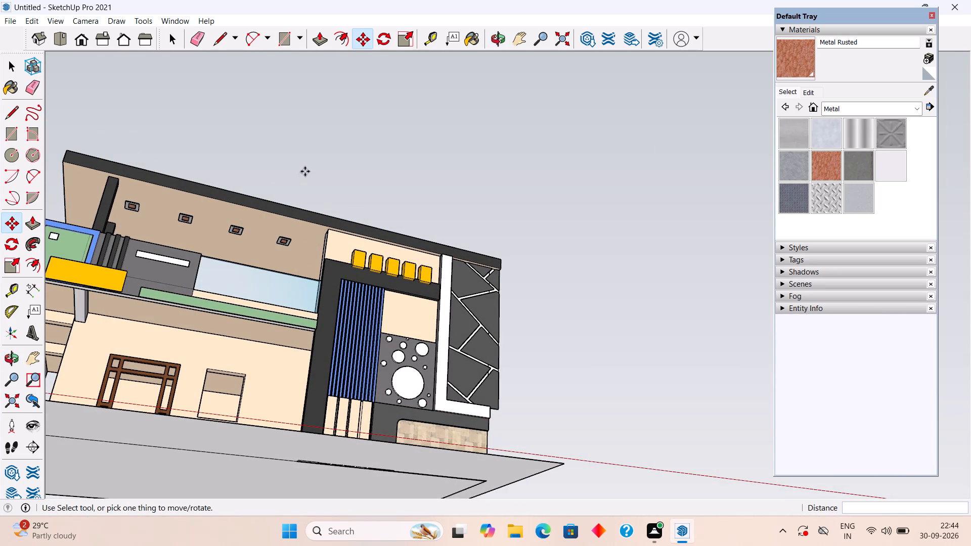
pyautogui.press('space')
# Copy the light farthest from the cream wall another 4' along the canopy's underside, toward the canopy's free end.
pyautogui.middleClick(305, 171)
pyautogui.moveTo(273, 210); pyautogui.dragTo(318, 353, button='middle')
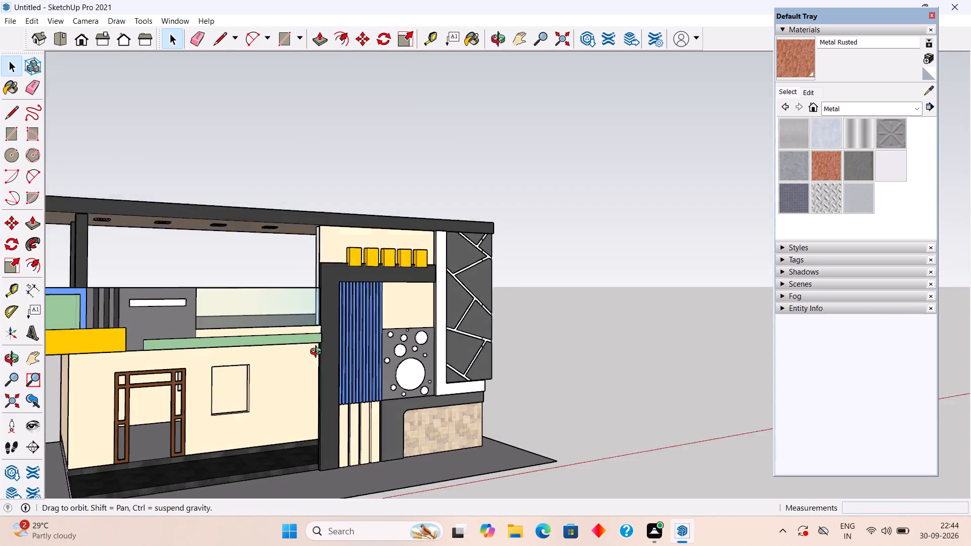
pyautogui.moveTo(318, 353); pyautogui.dragTo(323, 360, button='middle')
pyautogui.scroll(-3, 169, 287)
pyautogui.moveTo(162, 272); pyautogui.dragTo(499, 211, button='middle')
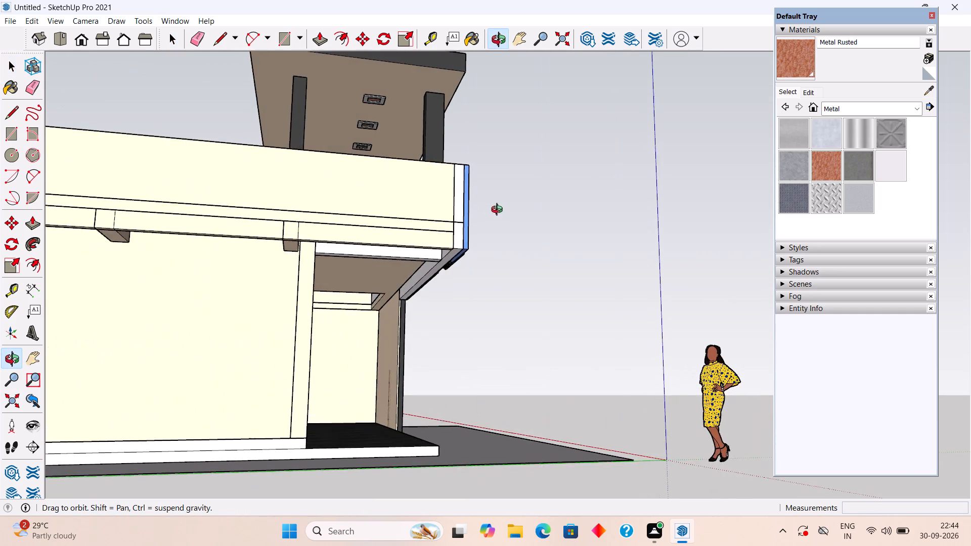
pyautogui.moveTo(499, 211); pyautogui.dragTo(526, 231, button='middle')
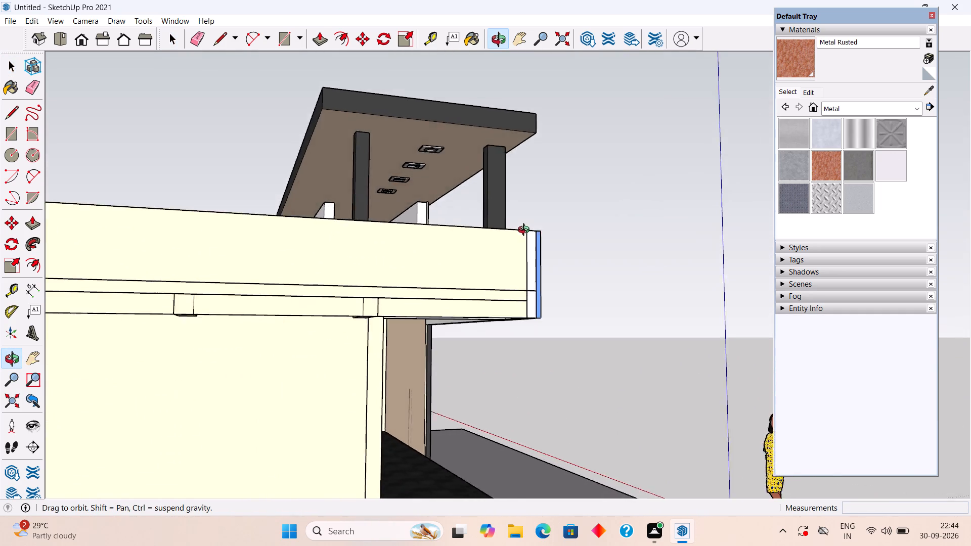
pyautogui.moveTo(526, 231); pyautogui.dragTo(281, 280, button='middle')
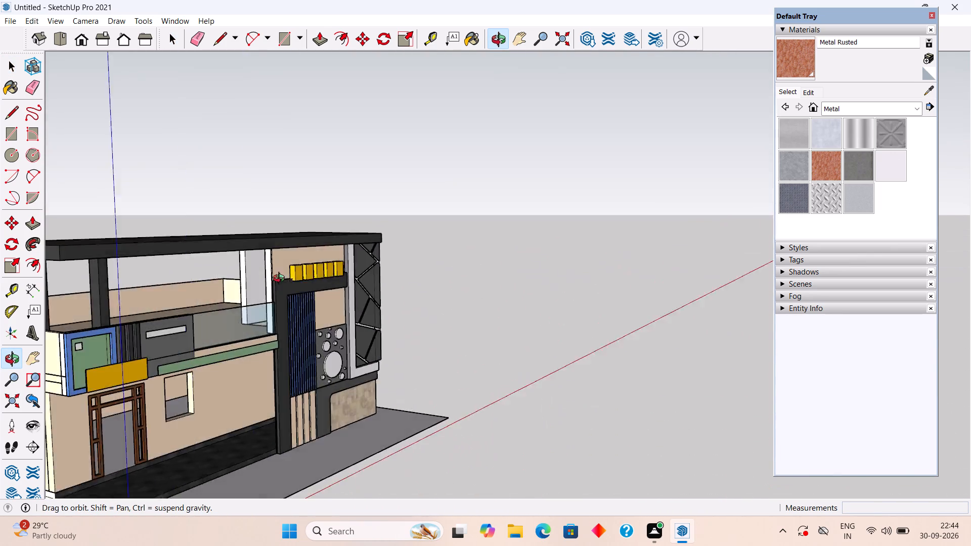
pyautogui.moveTo(281, 280); pyautogui.dragTo(434, 194, button='middle')
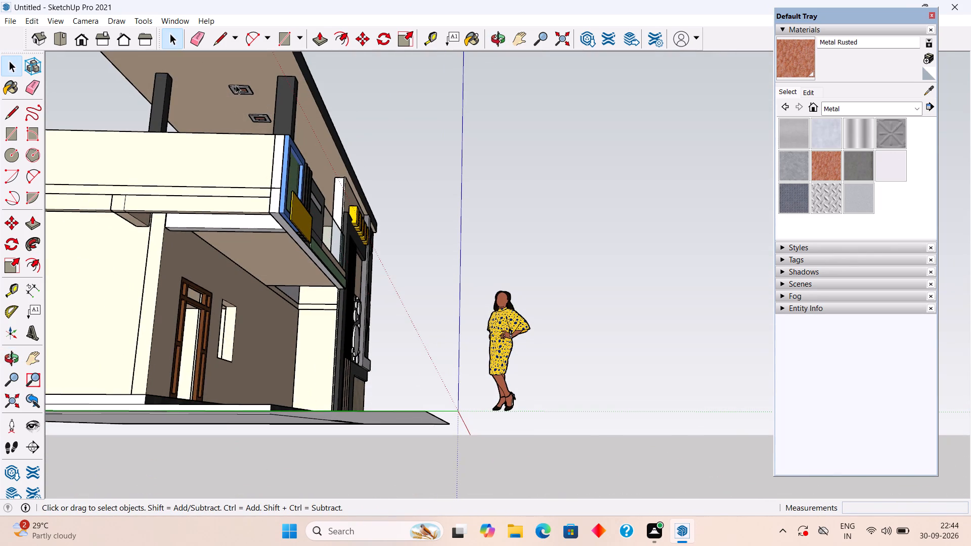
pyautogui.click(238, 89)
pyautogui.moveTo(247, 97); pyautogui.dragTo(354, 191, button='middle')
pyautogui.scroll(9, 334, 149)
pyautogui.scroll(7, 285, 121)
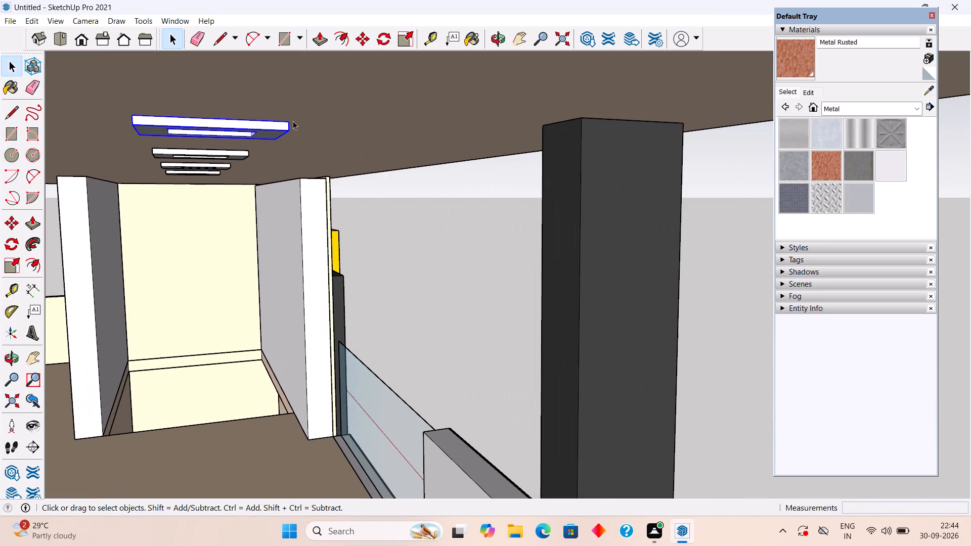
pyautogui.press('m')
pyautogui.click(290, 122)
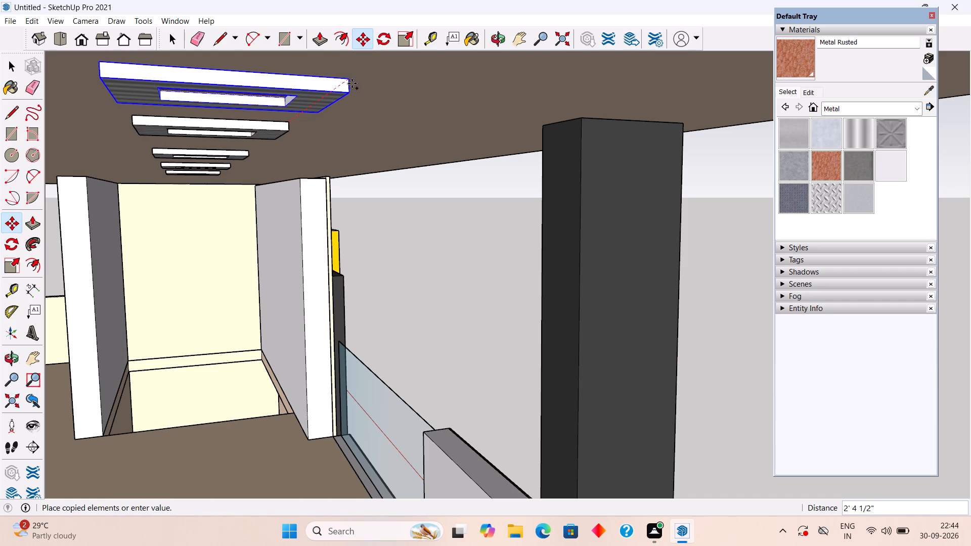
pyautogui.press('4')
pyautogui.press("'")
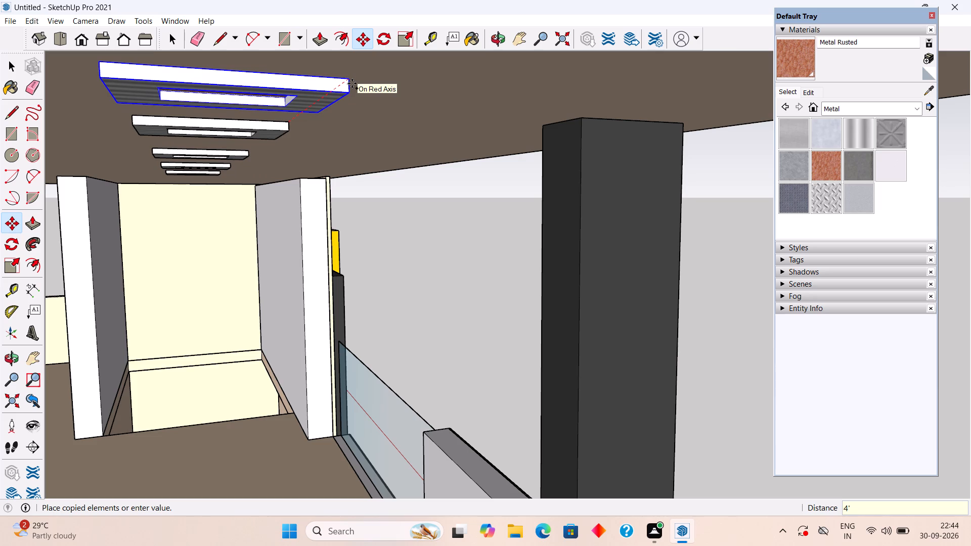
pyautogui.press('Return')
pyautogui.scroll(1, 352, 83)
pyautogui.scroll(-4, 352, 83)
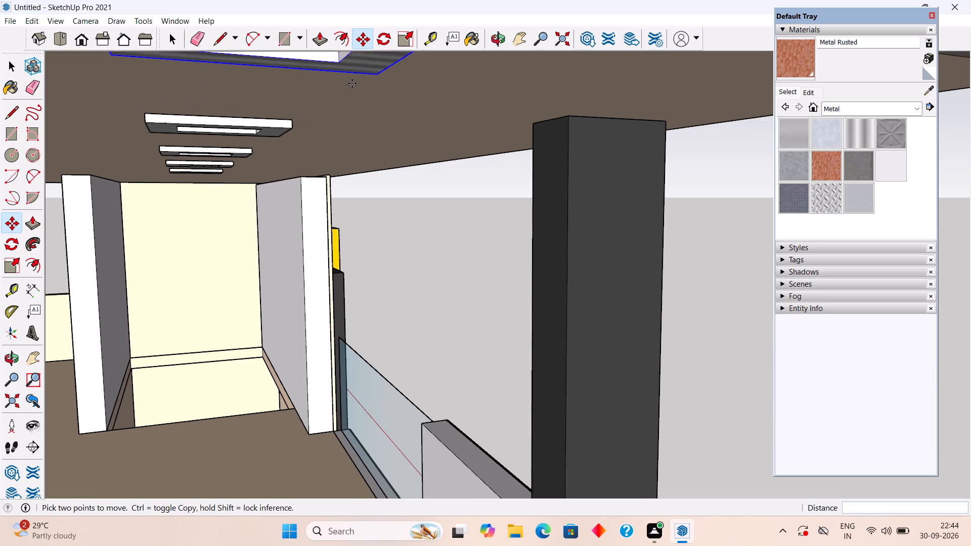
pyautogui.press('space')
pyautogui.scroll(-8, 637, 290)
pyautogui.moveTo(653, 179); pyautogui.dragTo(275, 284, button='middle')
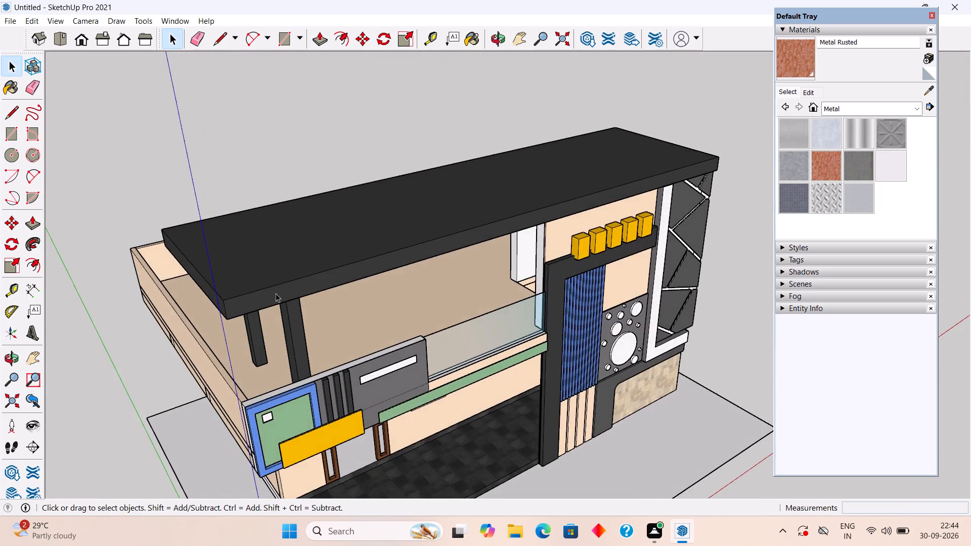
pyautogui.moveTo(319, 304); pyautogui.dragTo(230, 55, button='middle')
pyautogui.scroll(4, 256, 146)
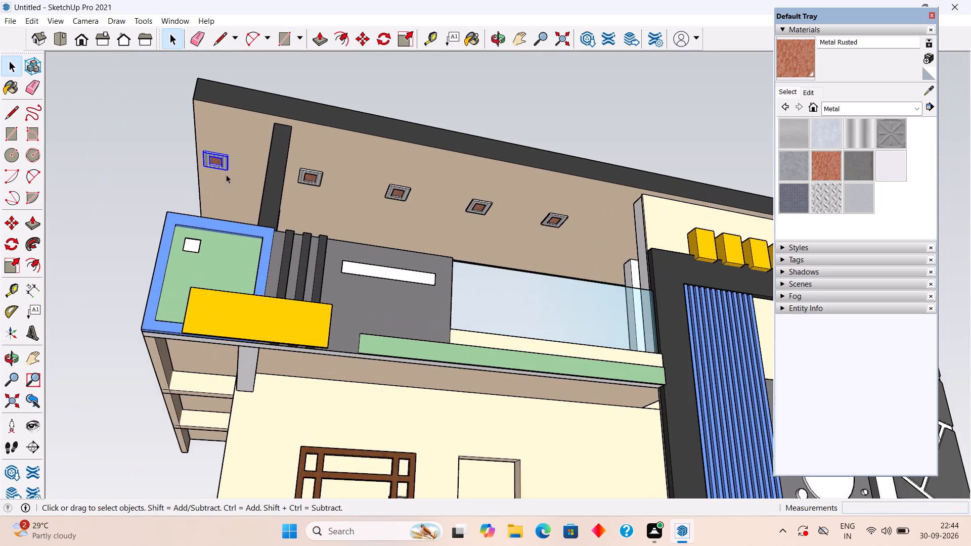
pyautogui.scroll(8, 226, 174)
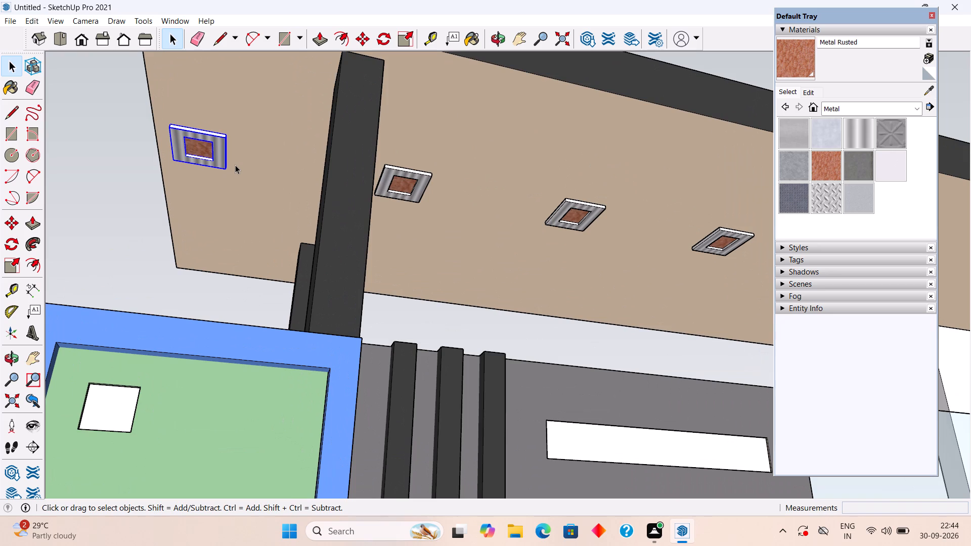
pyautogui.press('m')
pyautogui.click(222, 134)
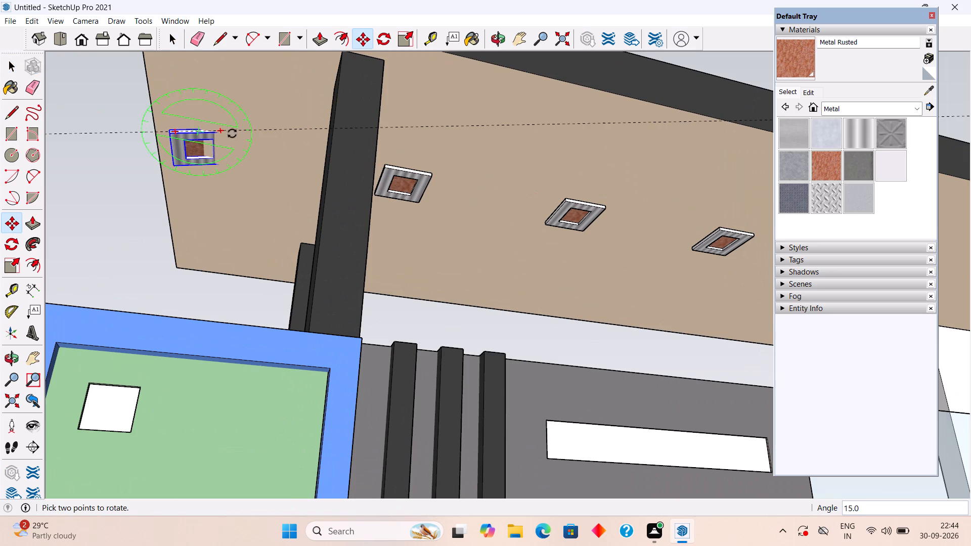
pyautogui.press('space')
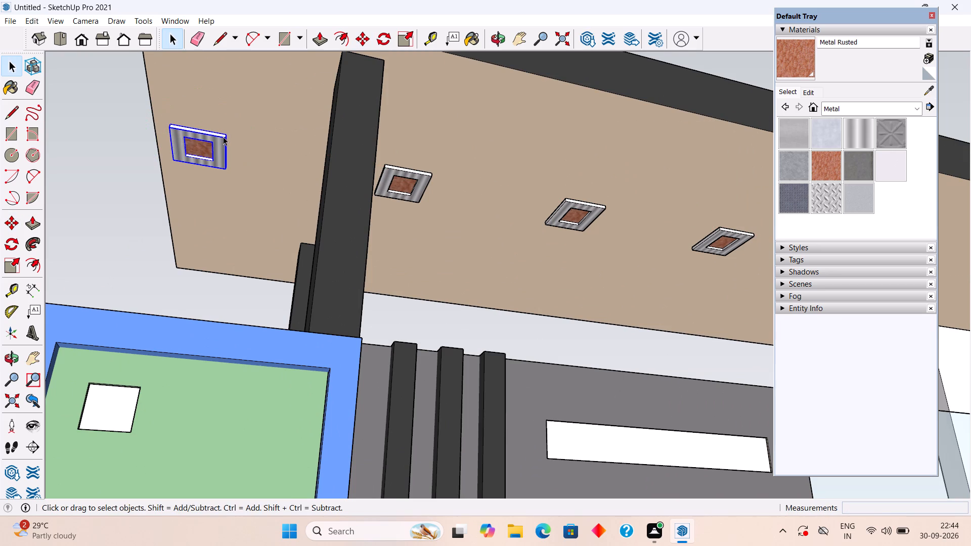
# Move the light nearest the canopy's free end 1' along the red axis, toward the other lights.
pyautogui.press('m')
pyautogui.scroll(5, 222, 139)
pyautogui.click(228, 140)
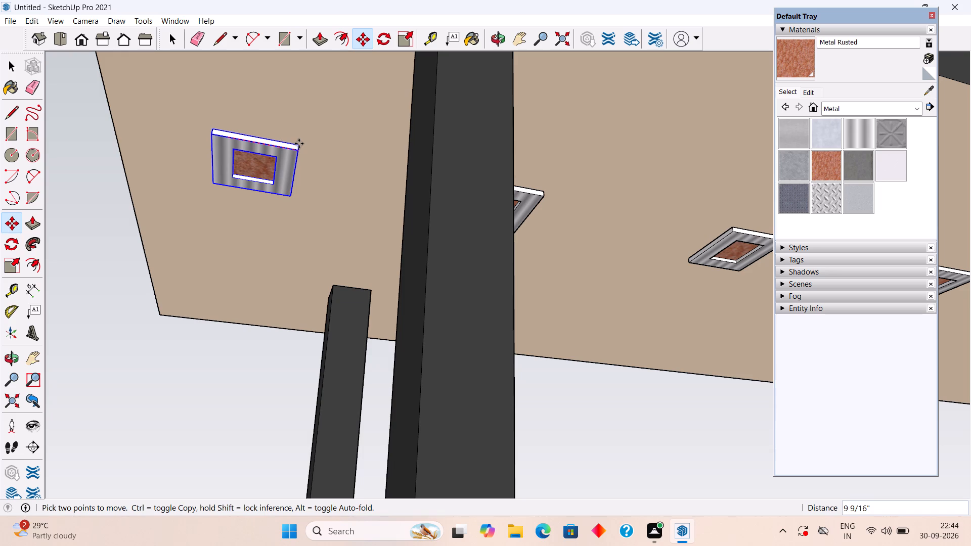
pyautogui.write("1'")
pyautogui.press('Return')
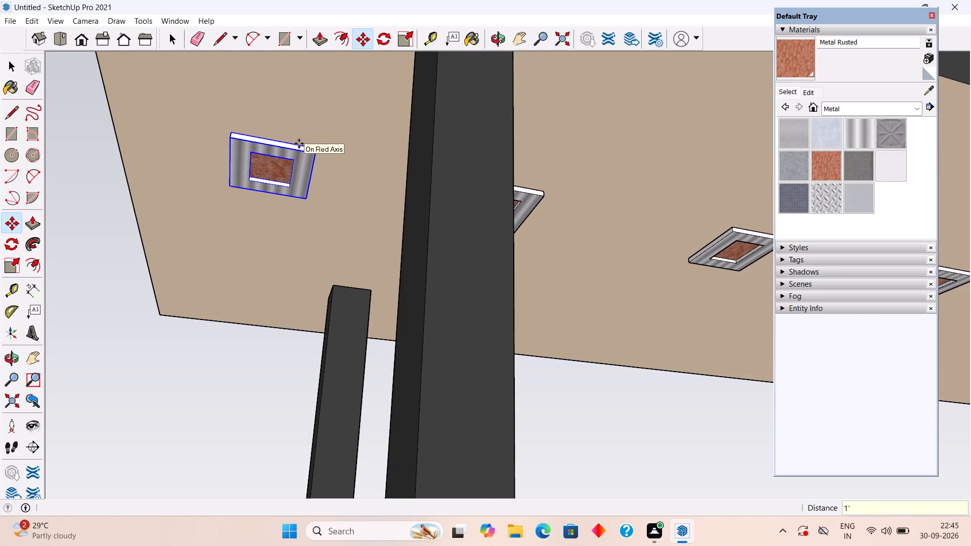
# Examine the row of lights under the canopy from the front, the side and below, with nothing selected.
pyautogui.scroll(-12, 299, 144)
pyautogui.moveTo(560, 102); pyautogui.dragTo(529, 229, button='middle')
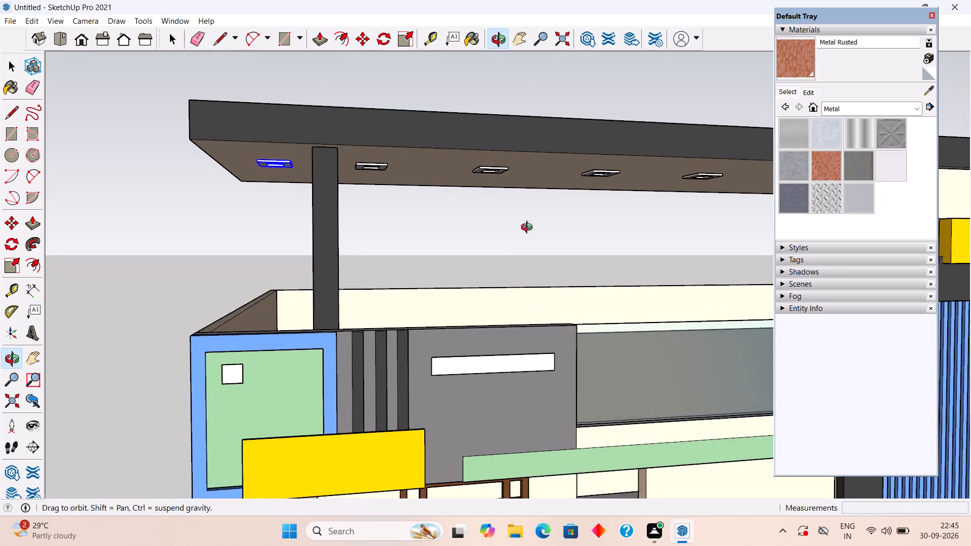
pyautogui.moveTo(529, 229); pyautogui.dragTo(463, 205, button='middle')
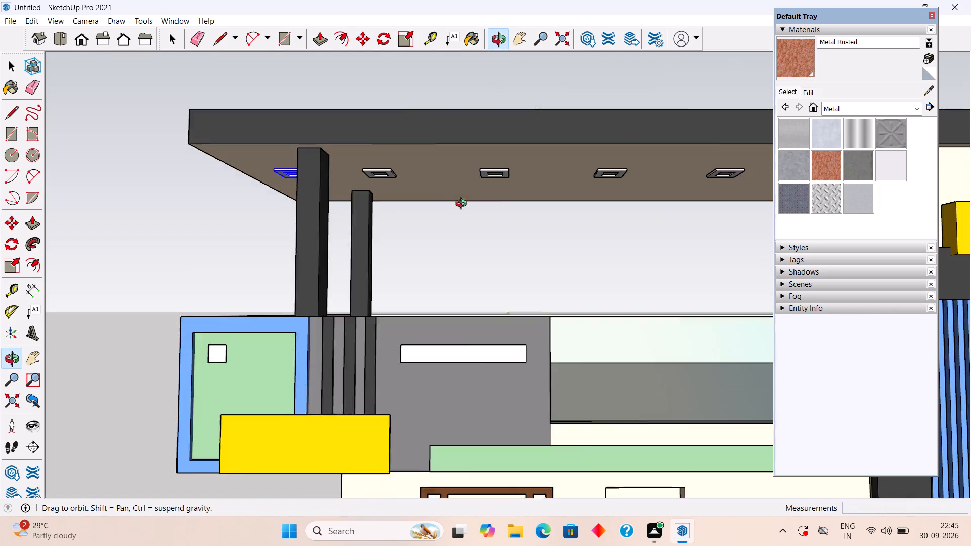
pyautogui.moveTo(463, 205); pyautogui.dragTo(970, 237, button='middle')
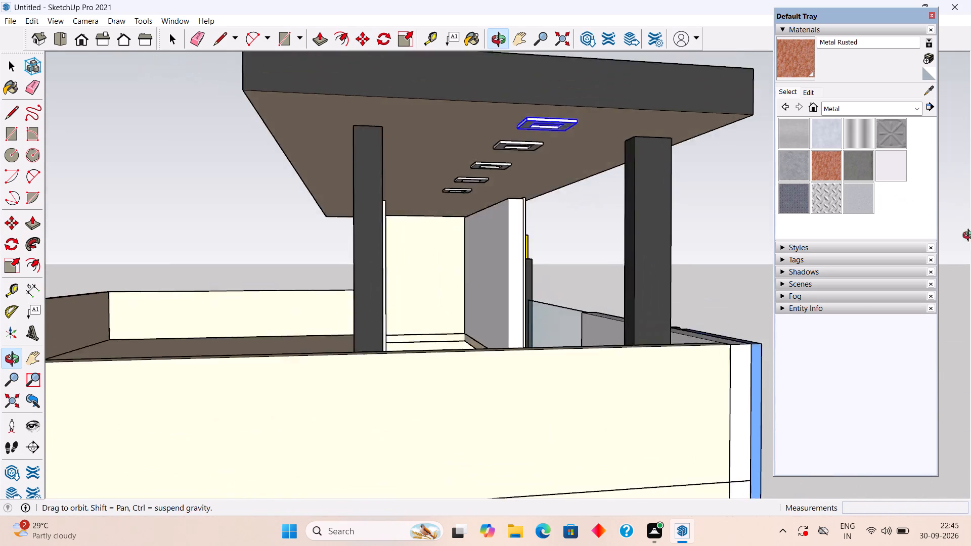
pyautogui.moveTo(970, 237); pyautogui.dragTo(457, 197, button='middle')
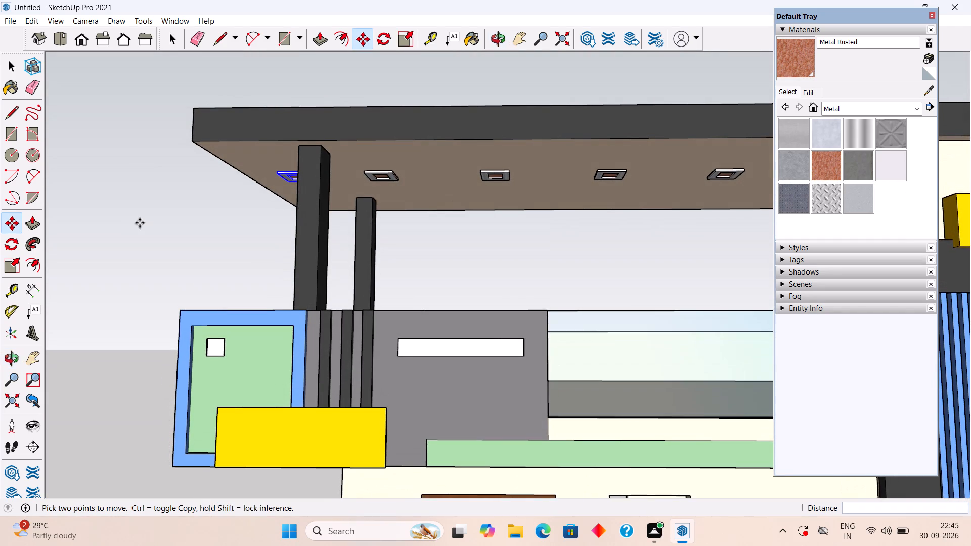
pyautogui.click(140, 223)
pyautogui.scroll(-12, 140, 223)
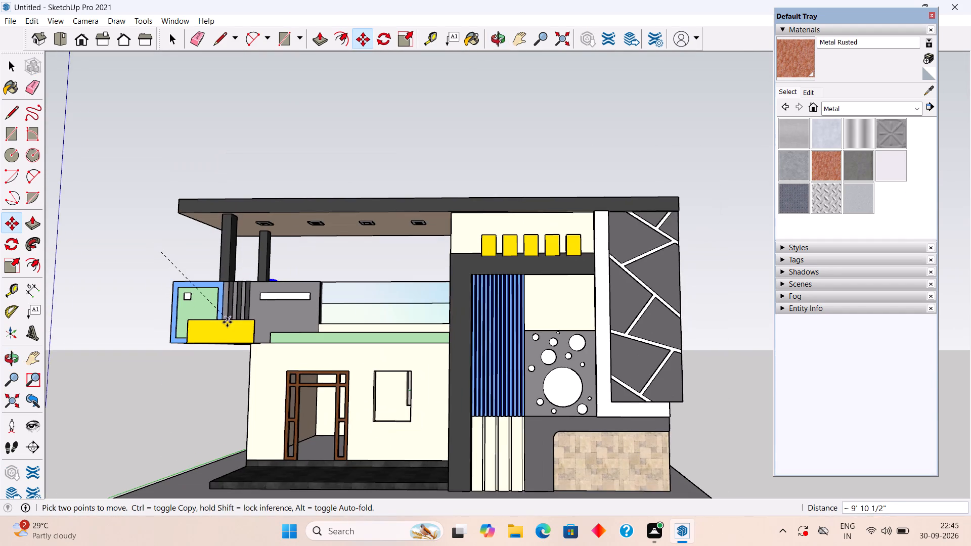
pyautogui.press('space')
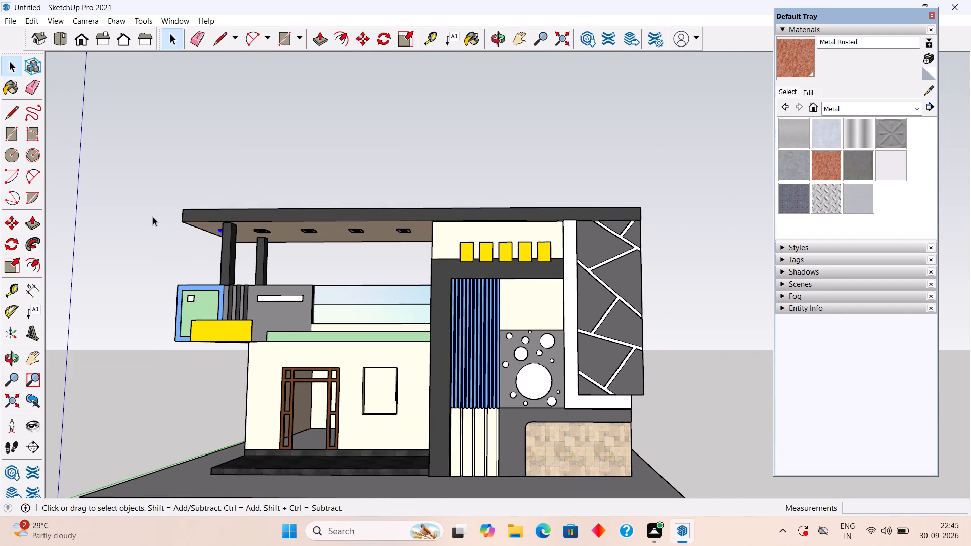
pyautogui.click(153, 217)
pyautogui.moveTo(192, 256); pyautogui.dragTo(327, 237, button='middle')
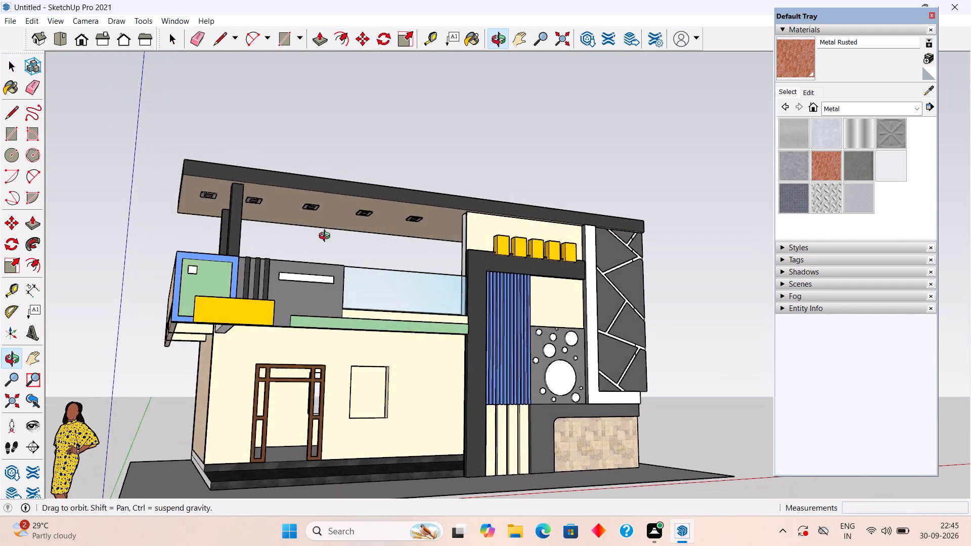
# Sample the 0012_Bisque wall material and paint the white beam under the side overhang and the white strip beside the blue frame.
pyautogui.moveTo(327, 237); pyautogui.dragTo(300, 213, button='middle')
pyautogui.scroll(1, 297, 216)
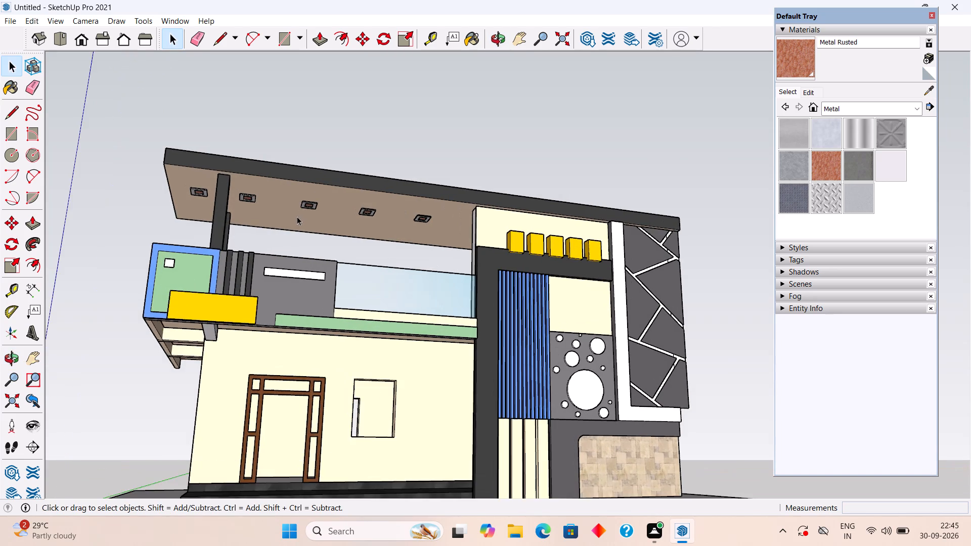
pyautogui.moveTo(297, 216); pyautogui.dragTo(235, 378, button='middle')
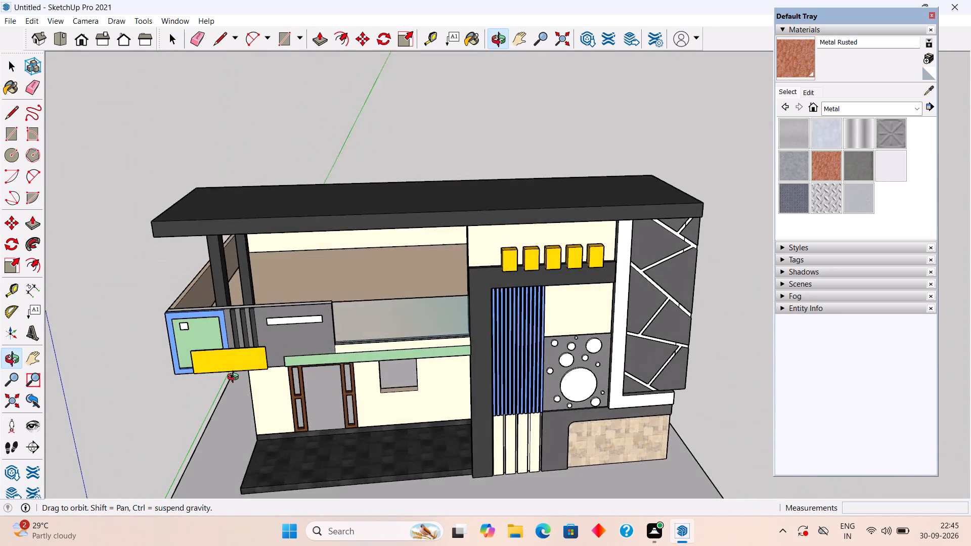
pyautogui.moveTo(235, 378); pyautogui.dragTo(180, 323, button='middle')
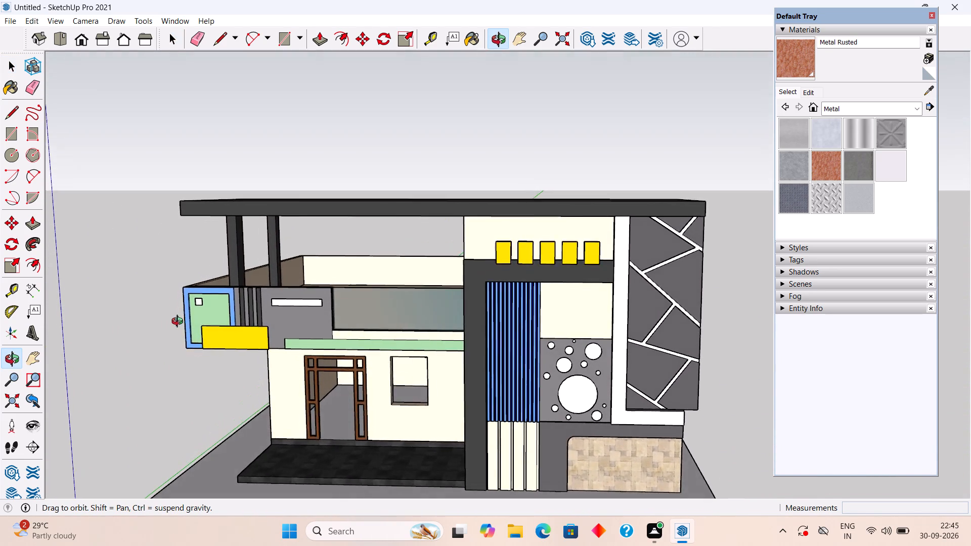
pyautogui.moveTo(180, 323); pyautogui.dragTo(616, 143, button='middle')
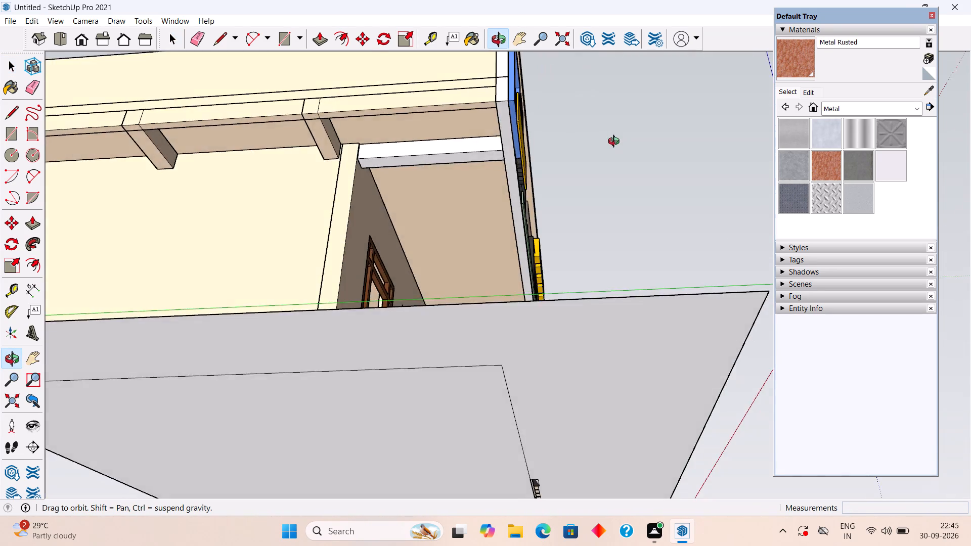
pyautogui.moveTo(616, 143); pyautogui.dragTo(611, 122, button='middle')
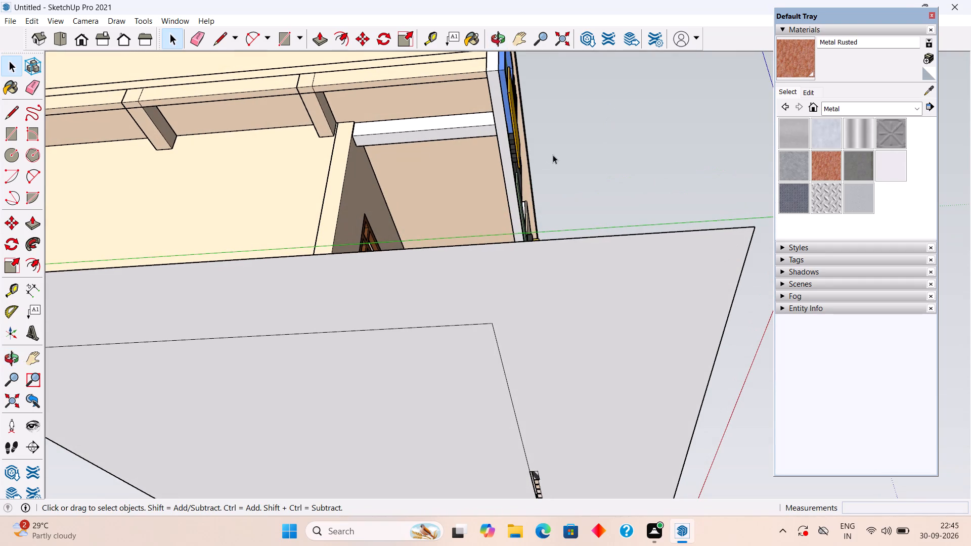
pyautogui.click(931, 93)
pyautogui.click(430, 195)
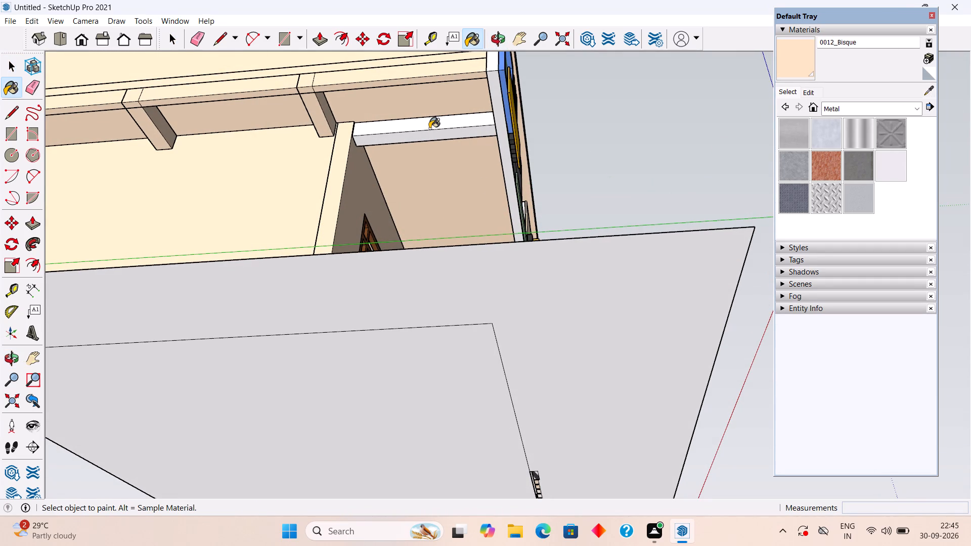
pyautogui.click(429, 128)
pyautogui.click(503, 150)
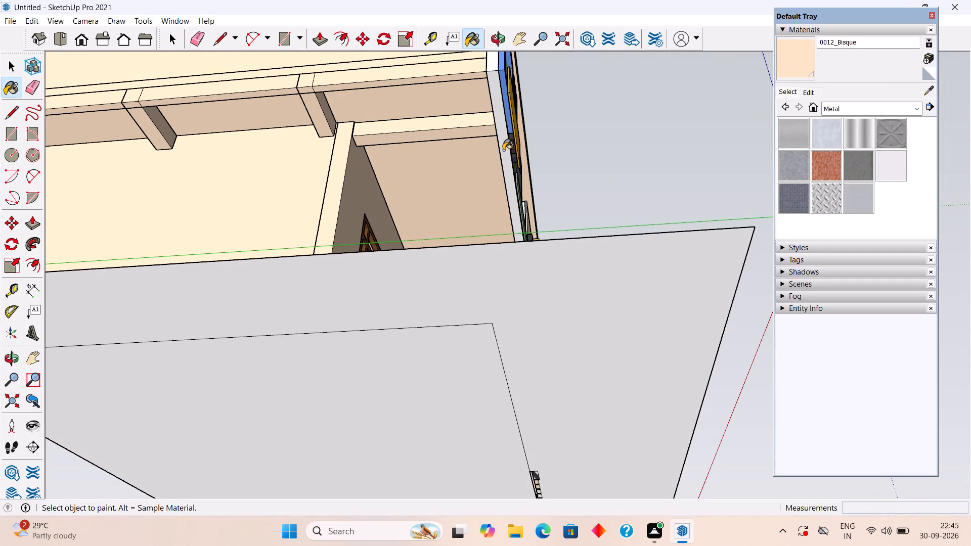
# Paint the remaining white wall ends and terrace wall beneath the canopy with 0012_Bisque.
pyautogui.moveTo(503, 153); pyautogui.dragTo(462, 316, button='middle')
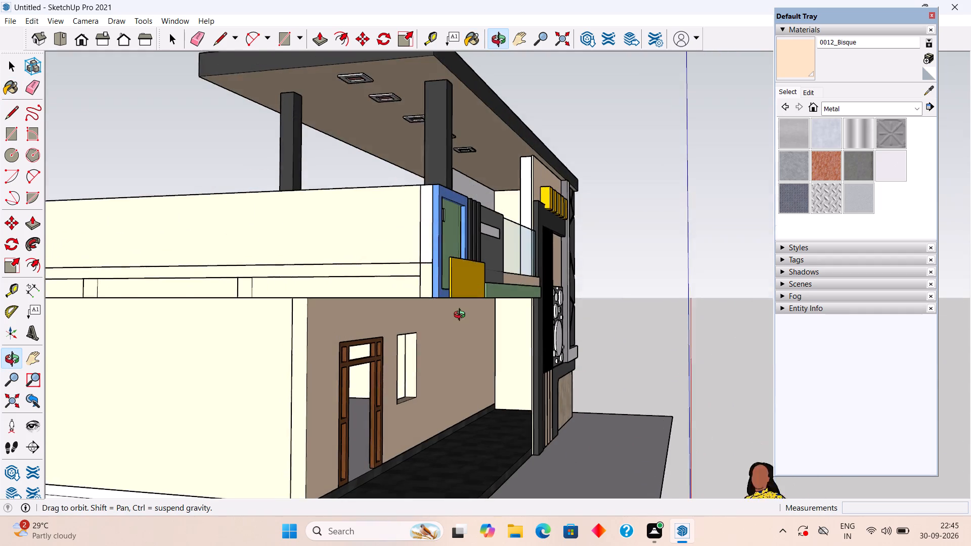
pyautogui.moveTo(462, 316); pyautogui.dragTo(461, 317, button='middle')
pyautogui.click(522, 165)
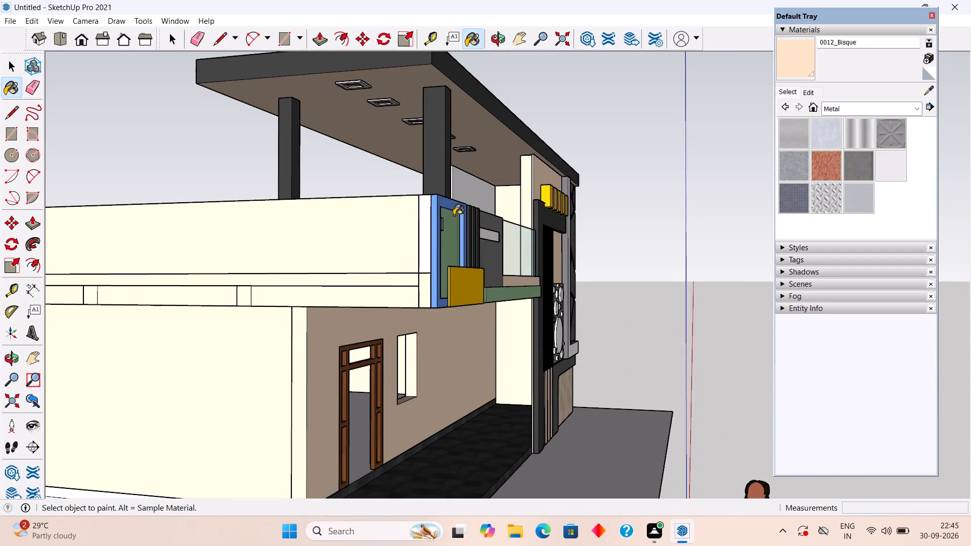
pyautogui.click(424, 224)
pyautogui.moveTo(476, 170); pyautogui.dragTo(413, 180, button='middle')
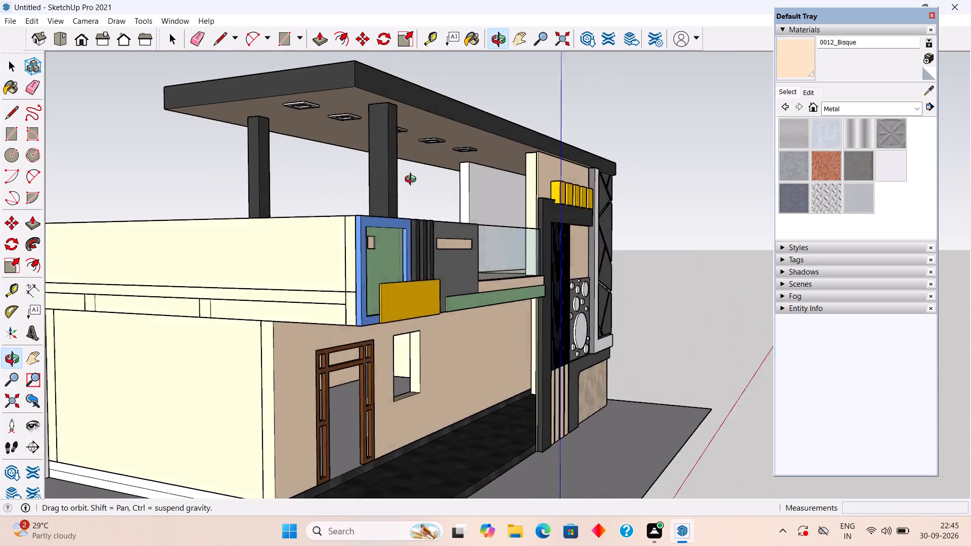
pyautogui.moveTo(413, 180); pyautogui.dragTo(358, 189, button='middle')
pyautogui.click(488, 179)
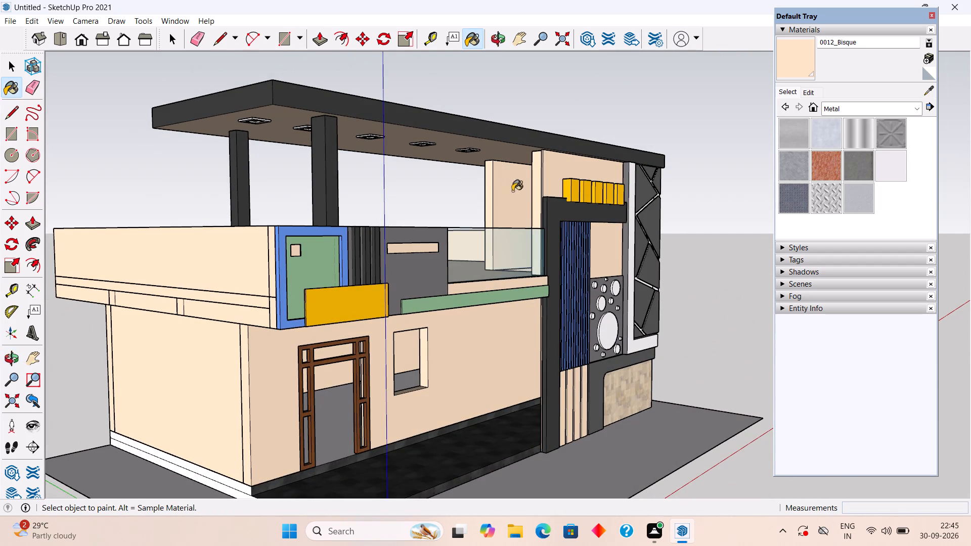
# Paint the white plinth along the base of the side wall with 0012_Bisque.
pyautogui.moveTo(520, 236); pyautogui.dragTo(565, 163, button='middle')
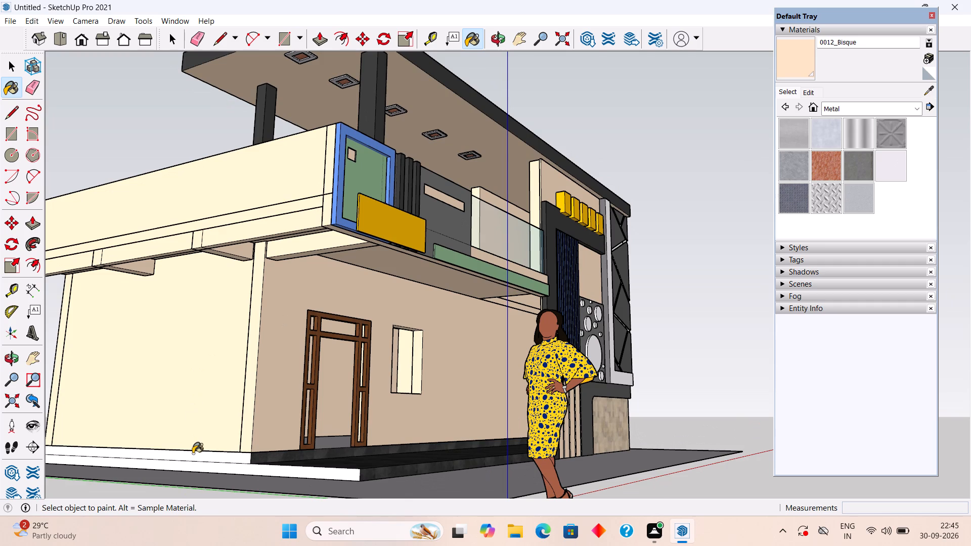
pyautogui.click(193, 454)
# Examine the painted house from the side, from the front at several heights, and both from afar and close up.
pyautogui.moveTo(202, 467); pyautogui.dragTo(79, 454, button='middle')
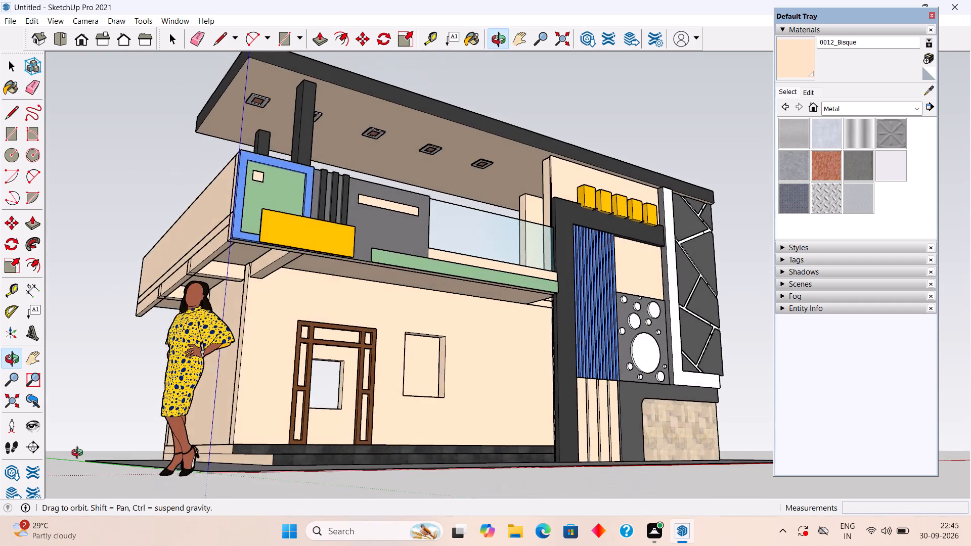
pyautogui.moveTo(79, 454); pyautogui.dragTo(153, 545, button='middle')
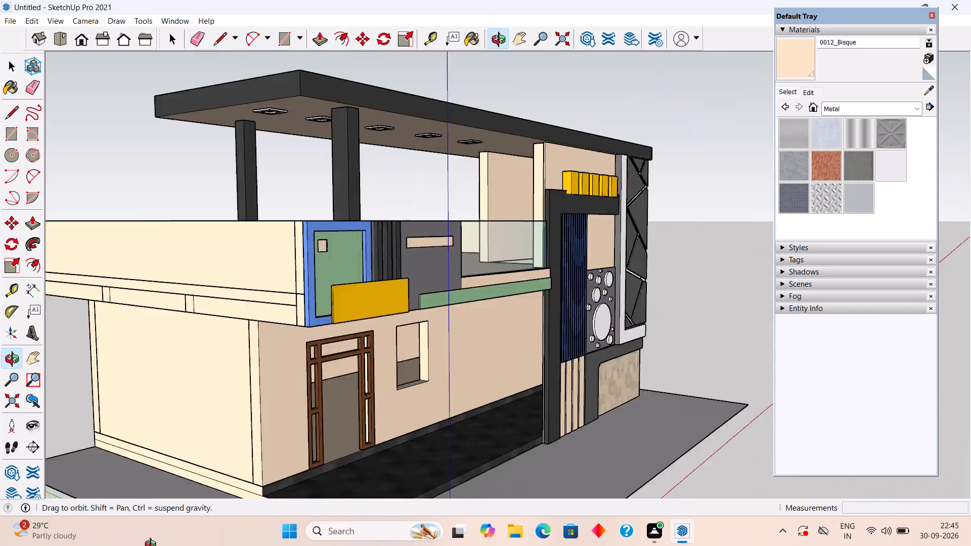
pyautogui.moveTo(153, 545); pyautogui.dragTo(0, 461, button='middle')
pyautogui.moveTo(466, 467); pyautogui.dragTo(339, 500, button='middle')
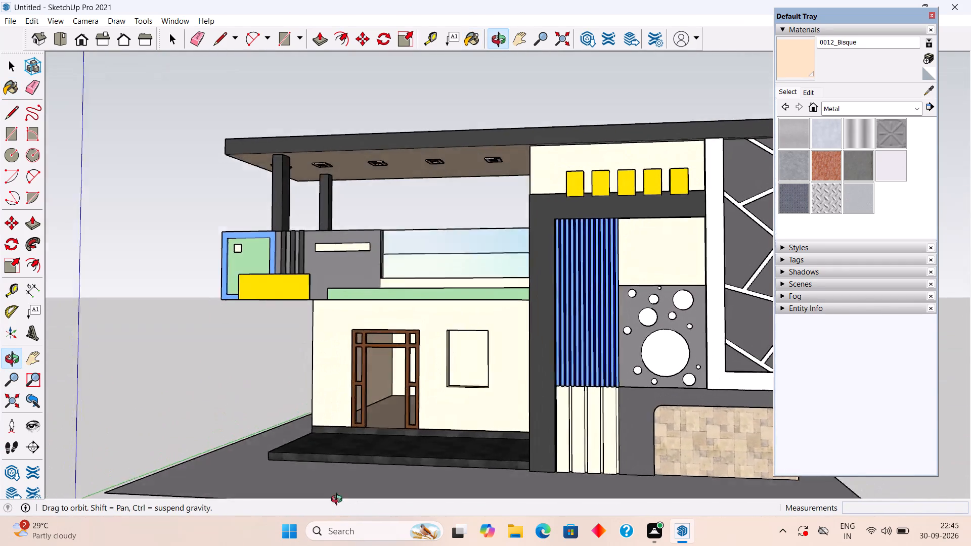
pyautogui.moveTo(339, 500); pyautogui.dragTo(310, 444, button='middle')
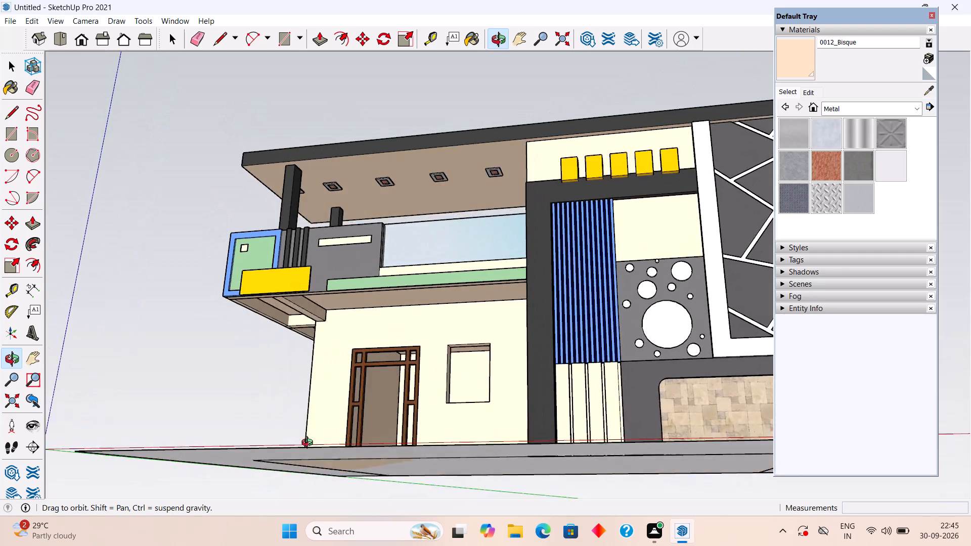
pyautogui.moveTo(310, 444); pyautogui.dragTo(314, 463, button='middle')
pyautogui.scroll(-3, 311, 452)
pyautogui.press('space')
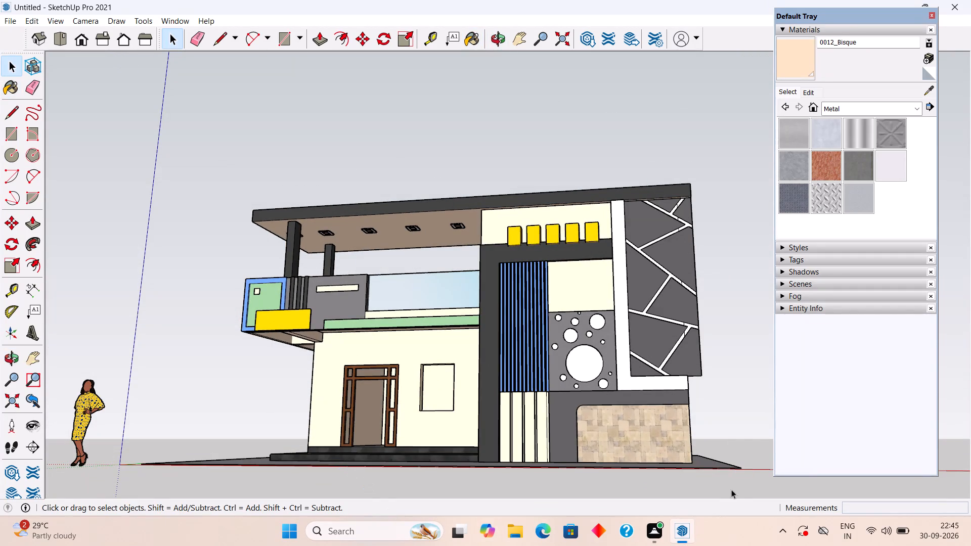
pyautogui.scroll(-2, 676, 419)
pyautogui.moveTo(626, 385); pyautogui.dragTo(706, 416, button='middle')
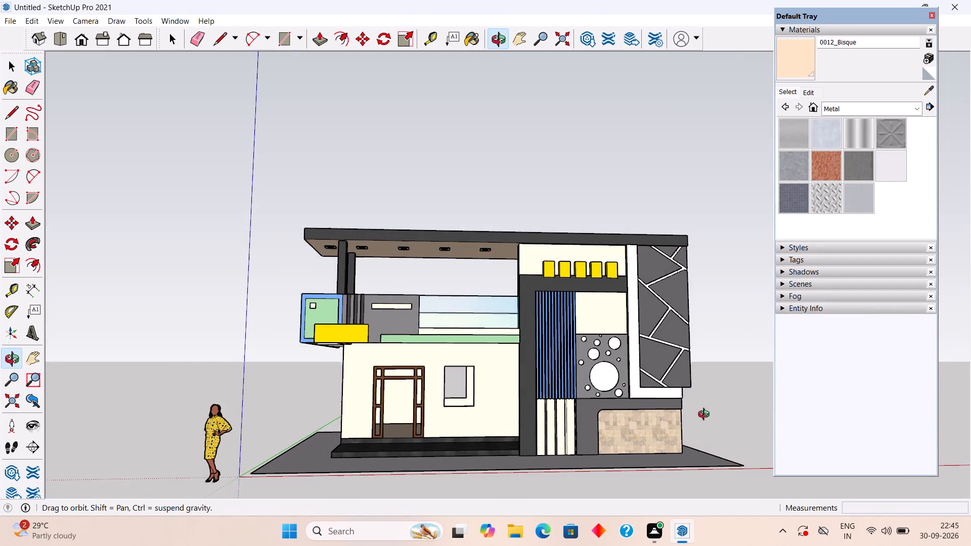
pyautogui.moveTo(706, 416); pyautogui.dragTo(691, 433, button='middle')
pyautogui.scroll(1, 688, 430)
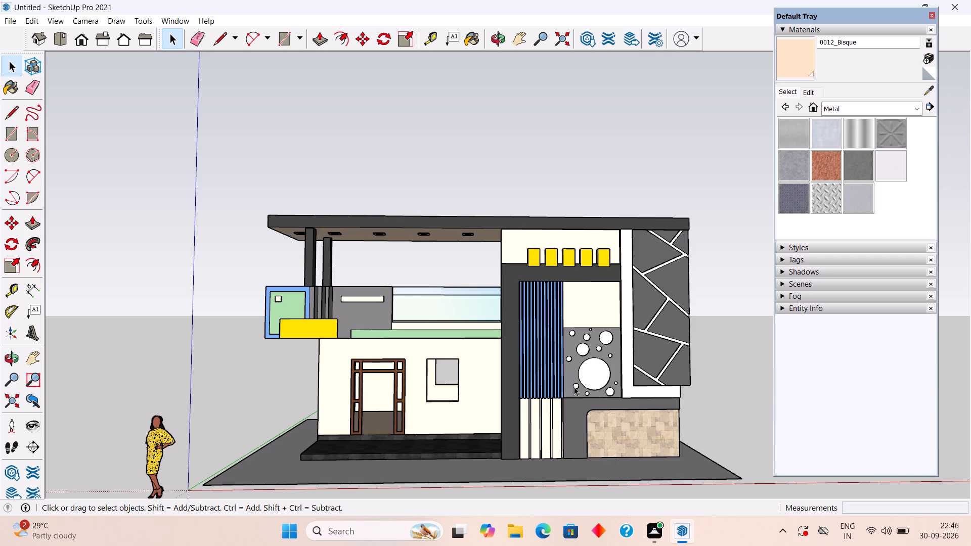
pyautogui.scroll(2, 337, 401)
pyautogui.scroll(-3, 344, 387)
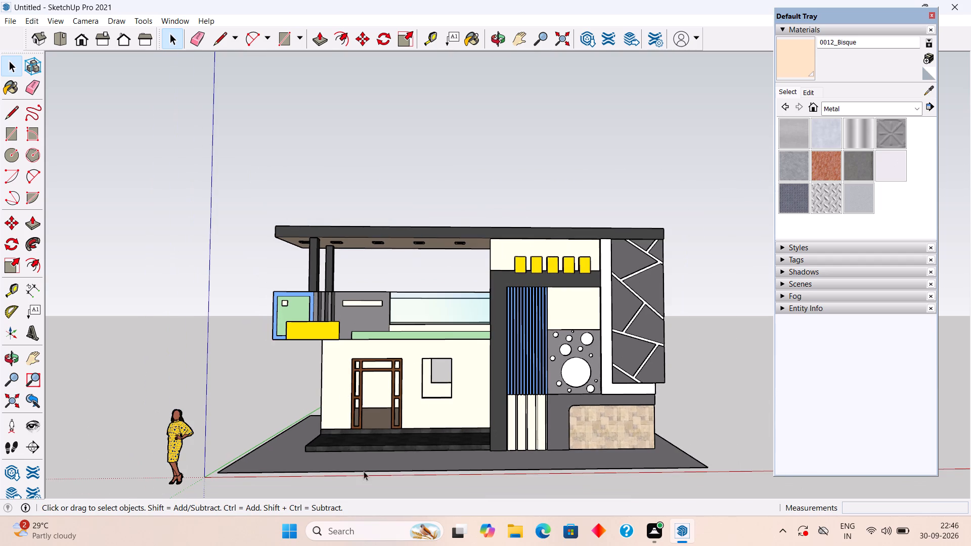
pyautogui.scroll(1, 368, 465)
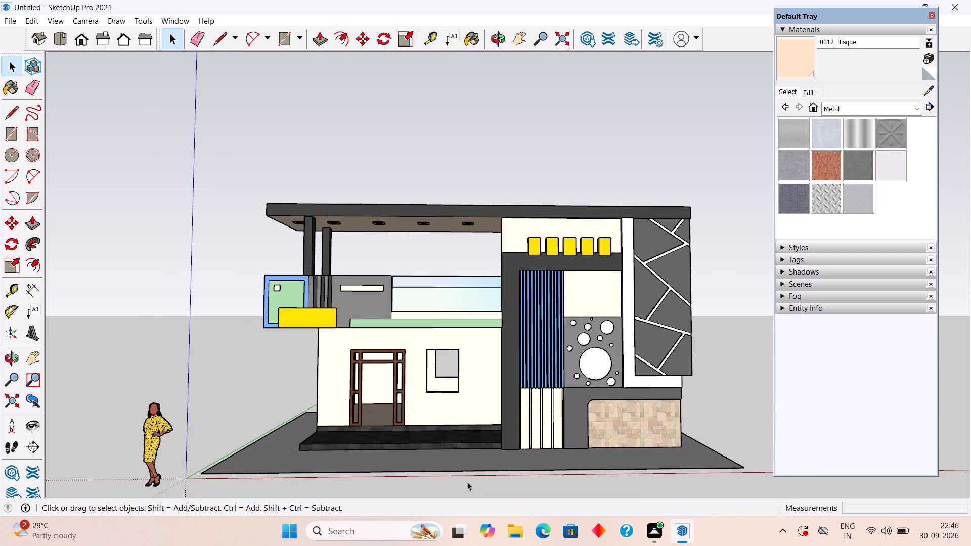
pyautogui.scroll(2, 547, 411)
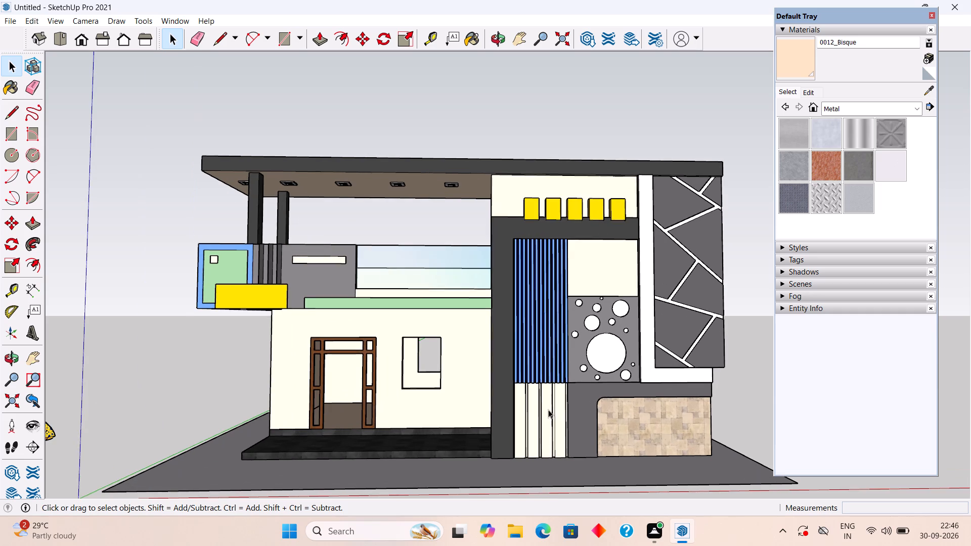
pyautogui.moveTo(573, 401); pyautogui.dragTo(559, 368, button='middle')
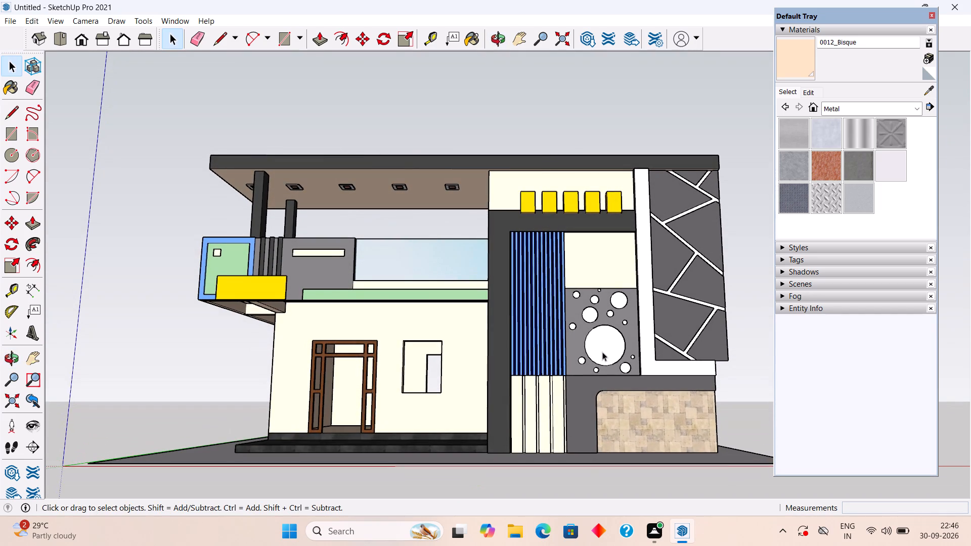
pyautogui.scroll(2, 684, 360)
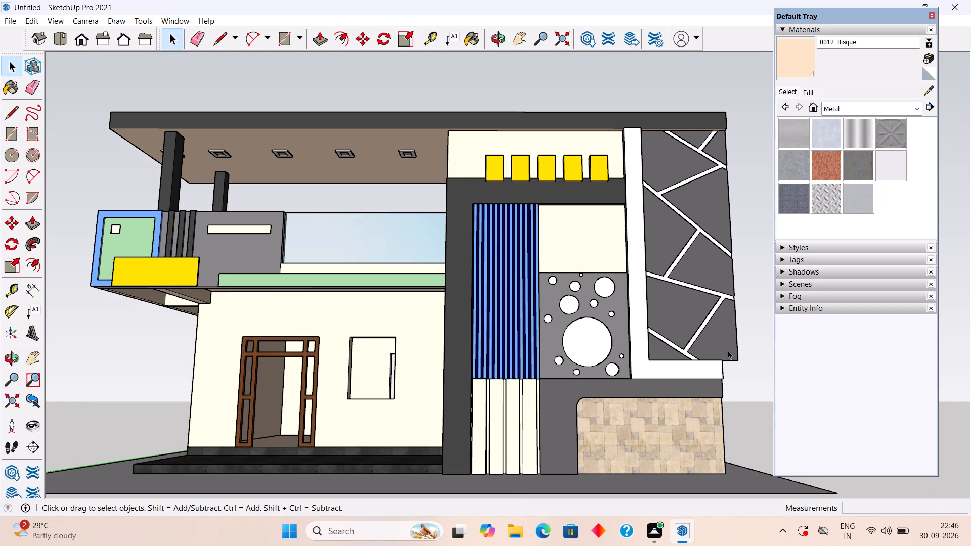
pyautogui.moveTo(745, 352); pyautogui.dragTo(727, 441, button='middle')
pyautogui.moveTo(739, 361); pyautogui.dragTo(736, 350, button='middle')
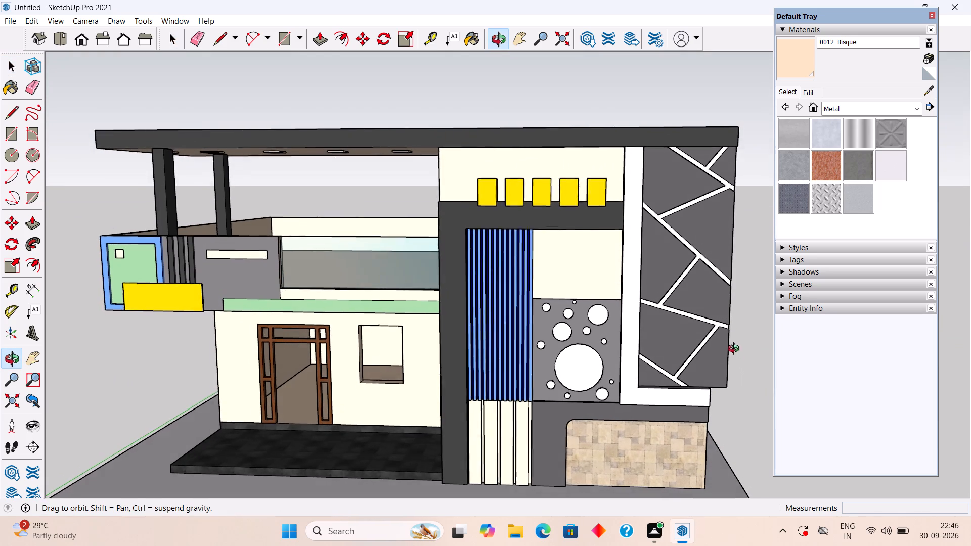
pyautogui.moveTo(736, 350); pyautogui.dragTo(705, 320, button='middle')
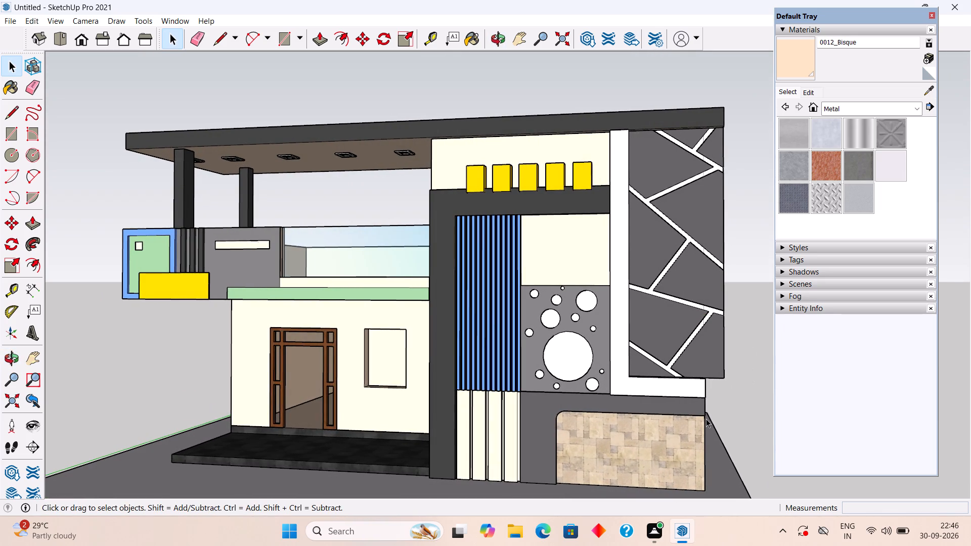
pyautogui.moveTo(706, 419); pyautogui.dragTo(743, 420, button='middle')
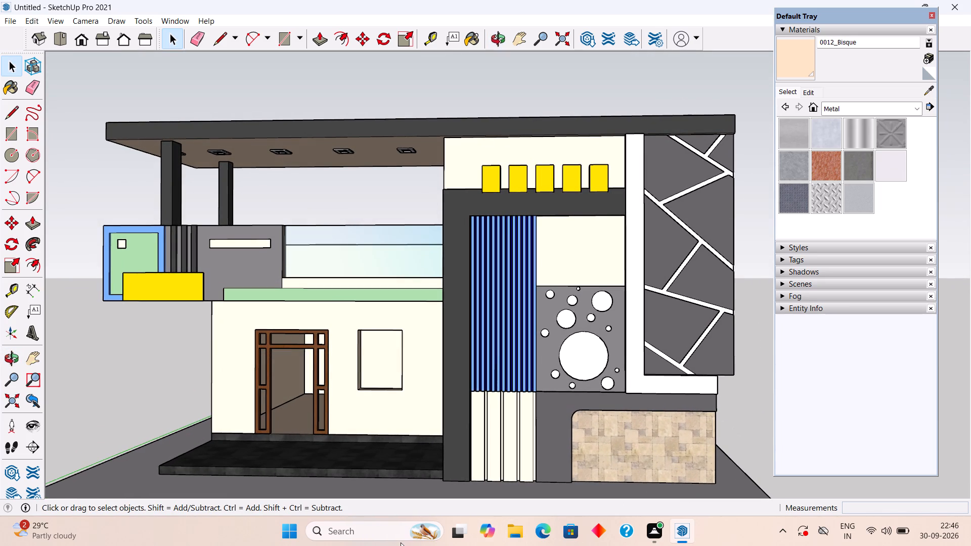
# Switch to Google Chrome by searching the computer for it, and open it with the personal profile.
pyautogui.click(380, 526)
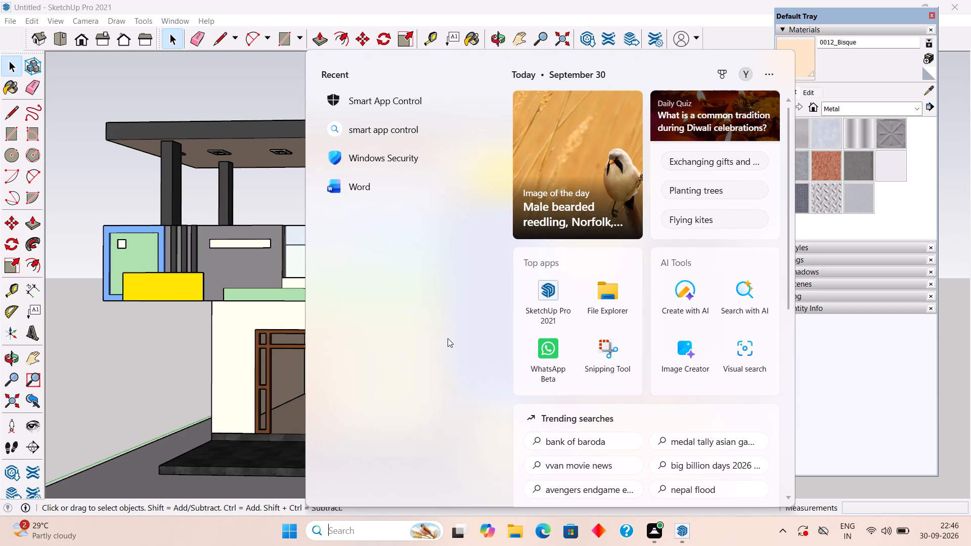
pyautogui.click(262, 381)
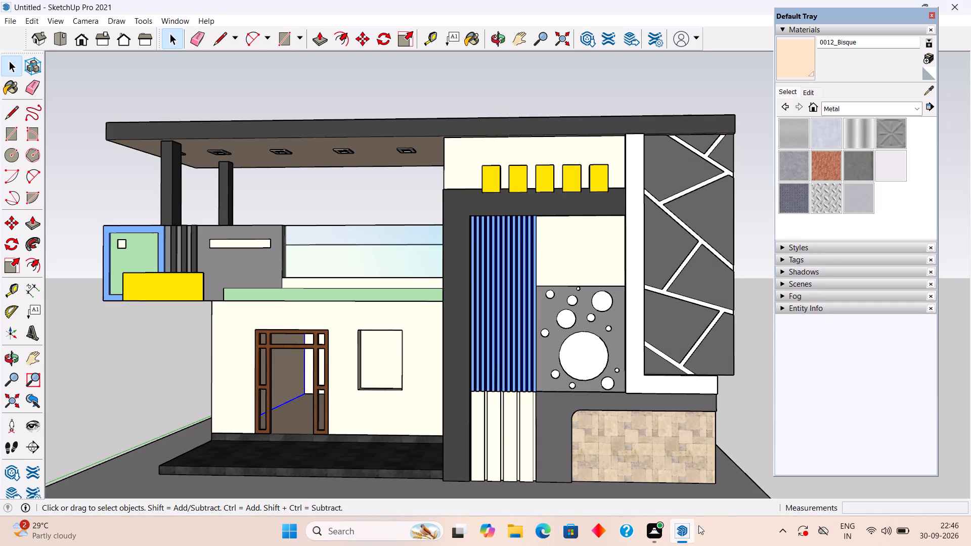
pyautogui.click(283, 530)
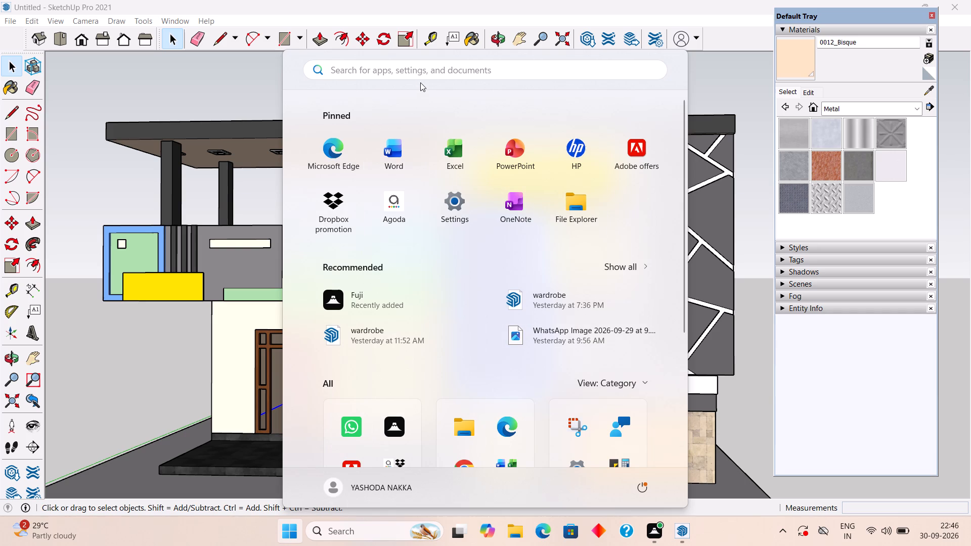
pyautogui.click(521, 73)
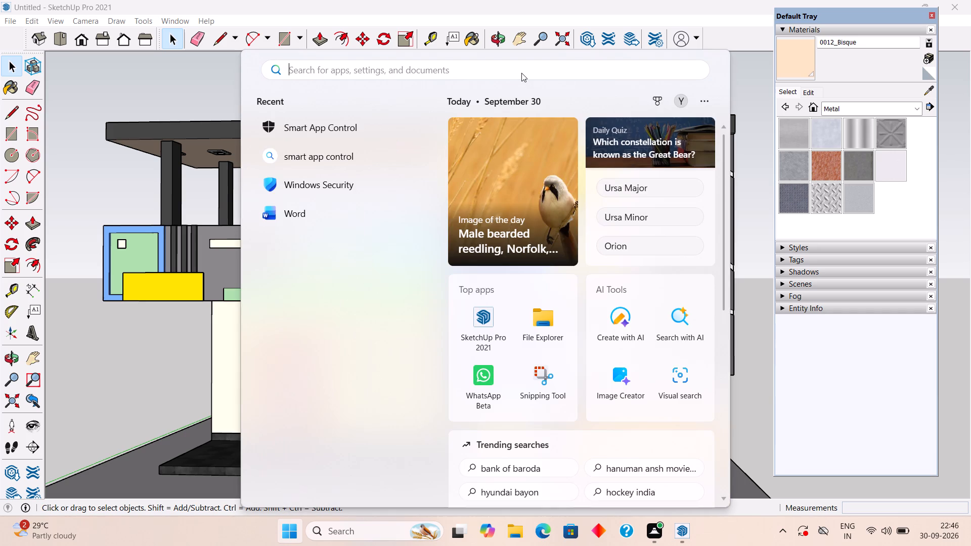
pyautogui.press('g')
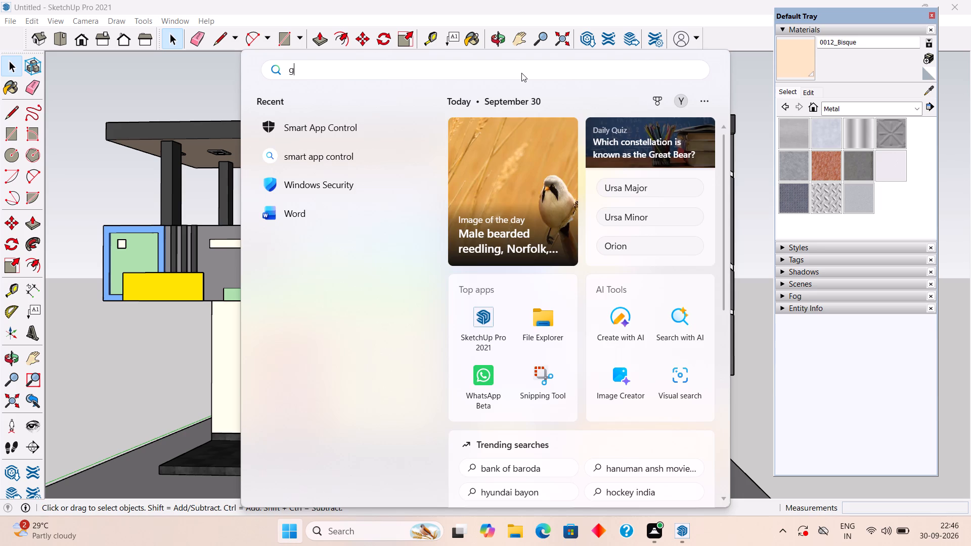
pyautogui.press('o')
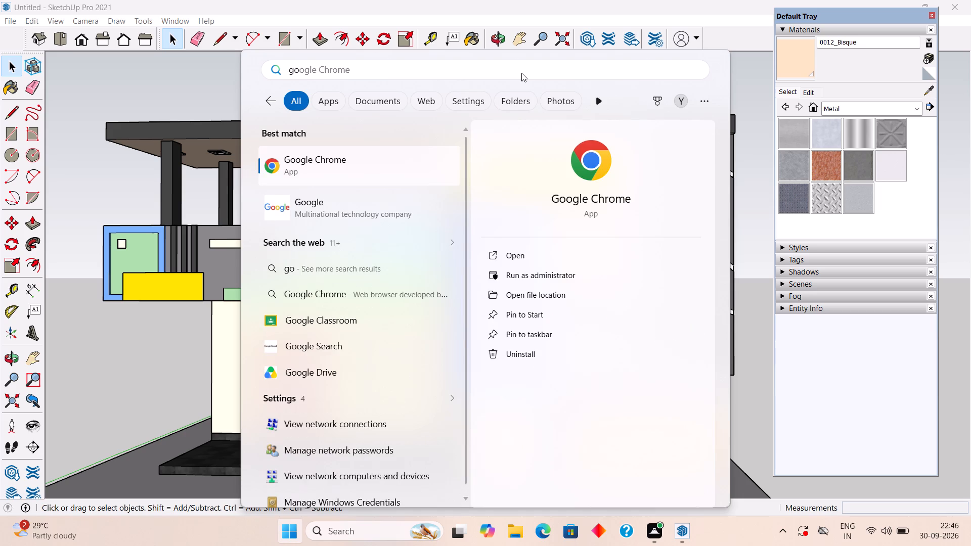
pyautogui.click(601, 167)
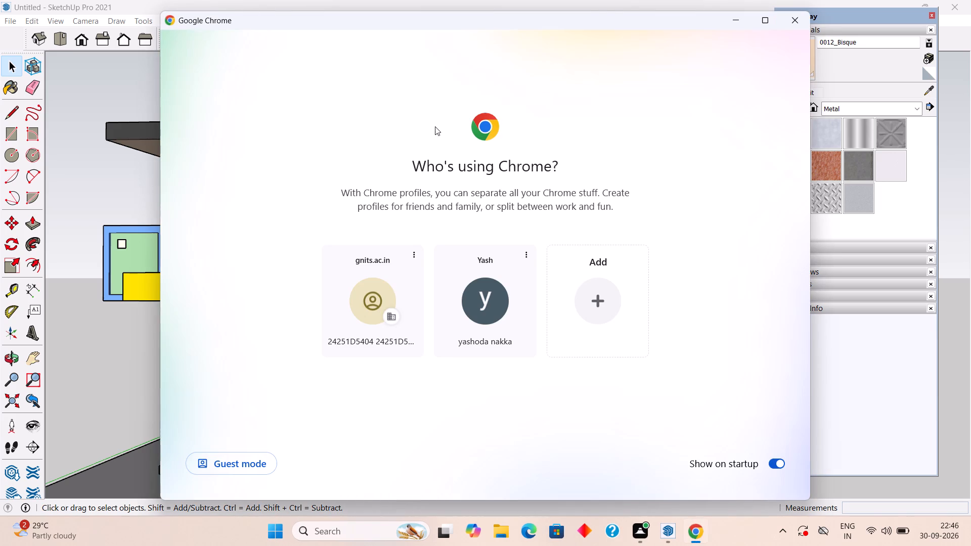
pyautogui.click(487, 294)
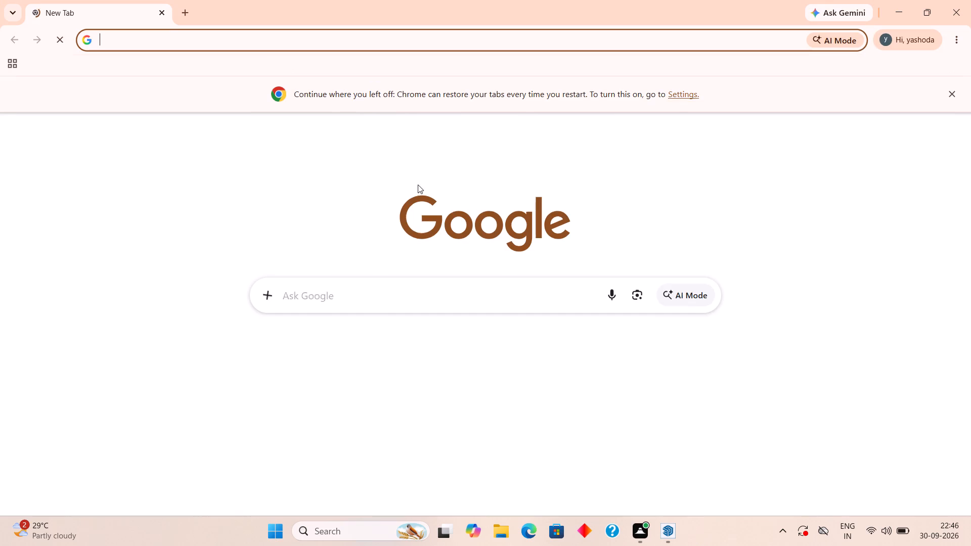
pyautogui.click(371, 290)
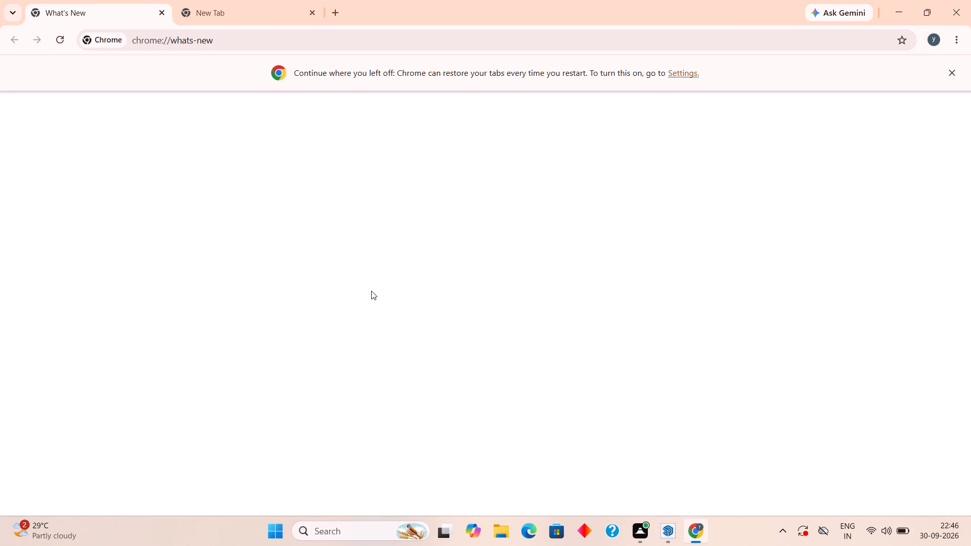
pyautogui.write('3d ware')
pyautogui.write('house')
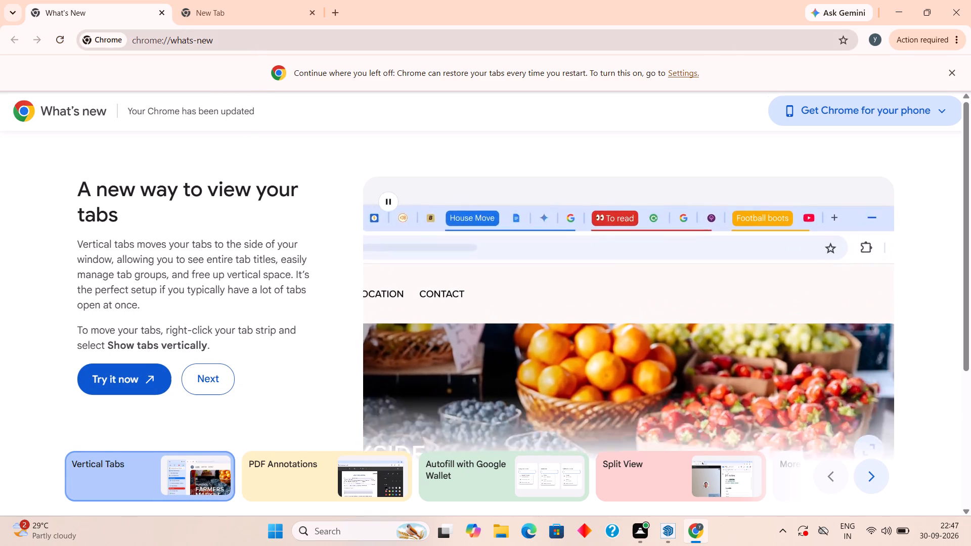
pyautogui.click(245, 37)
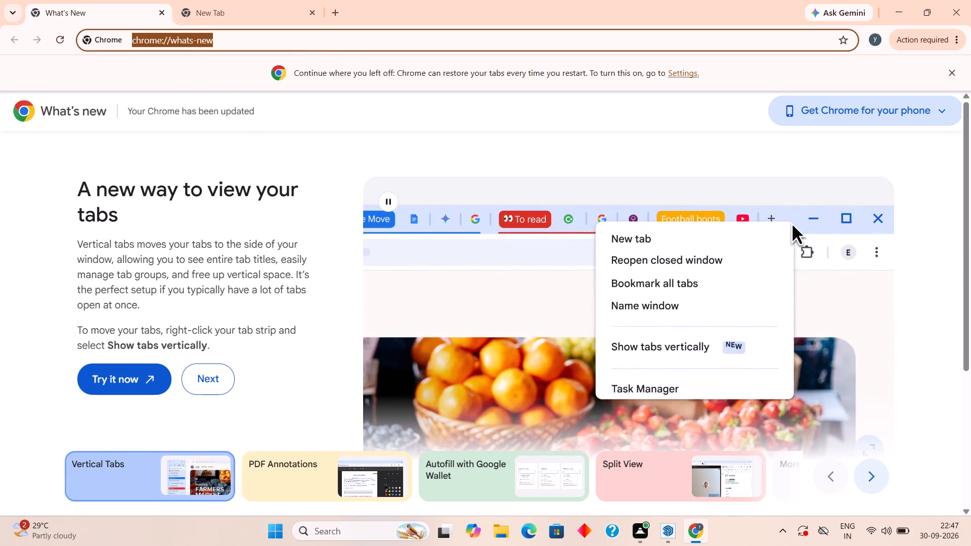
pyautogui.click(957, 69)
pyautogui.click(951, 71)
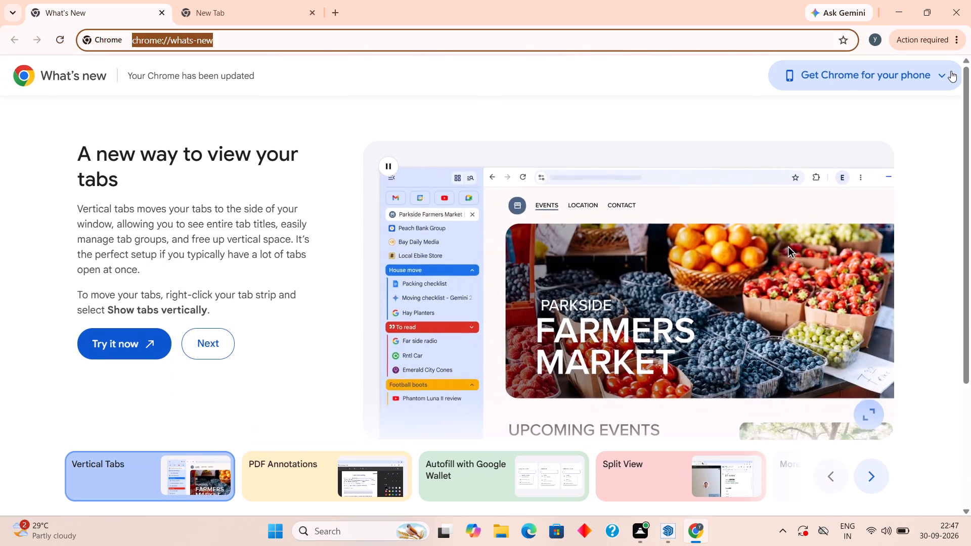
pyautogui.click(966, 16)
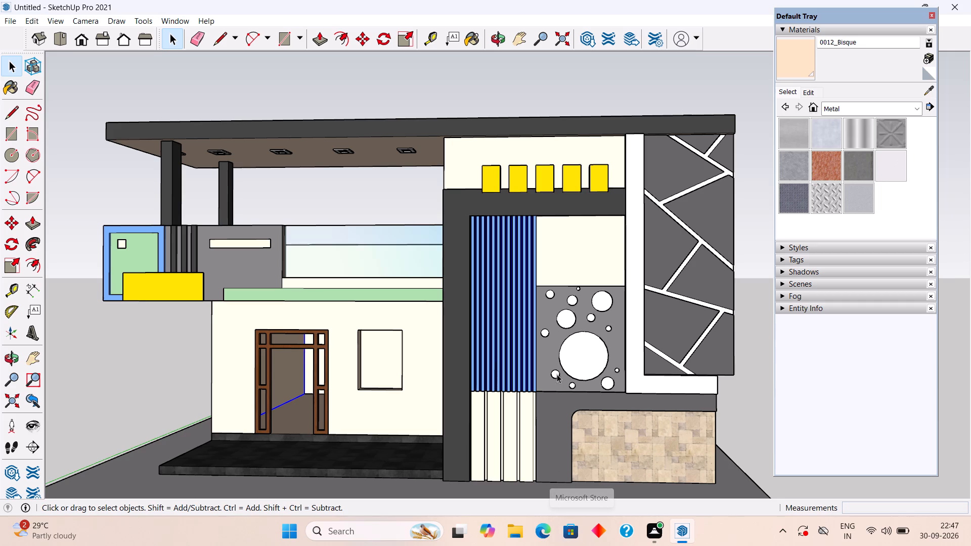
# Examine the house's front elevation from both sides, from above the terrace and from below the roof canopy.
pyautogui.scroll(-2, 557, 374)
pyautogui.scroll(-2, 504, 336)
pyautogui.click(272, 151)
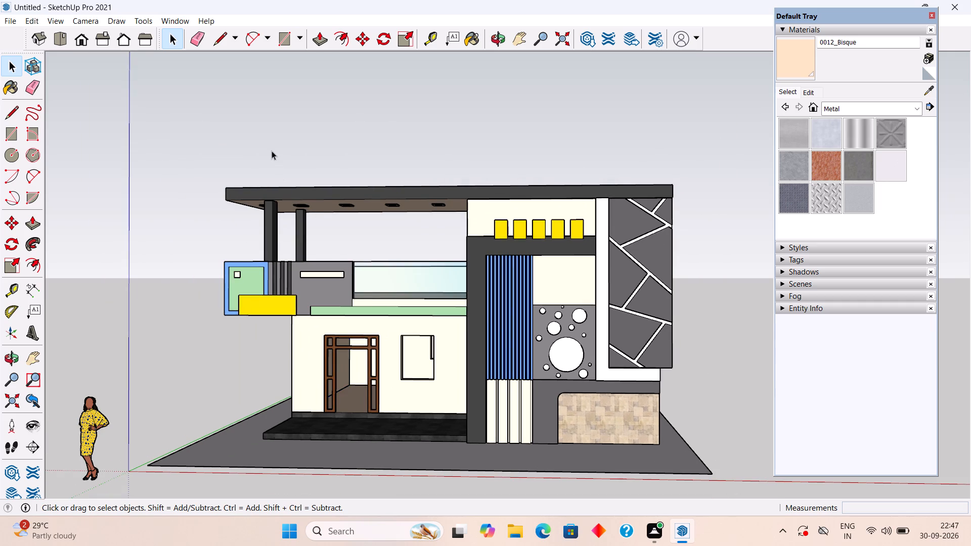
pyautogui.moveTo(357, 252); pyautogui.dragTo(454, 256, button='middle')
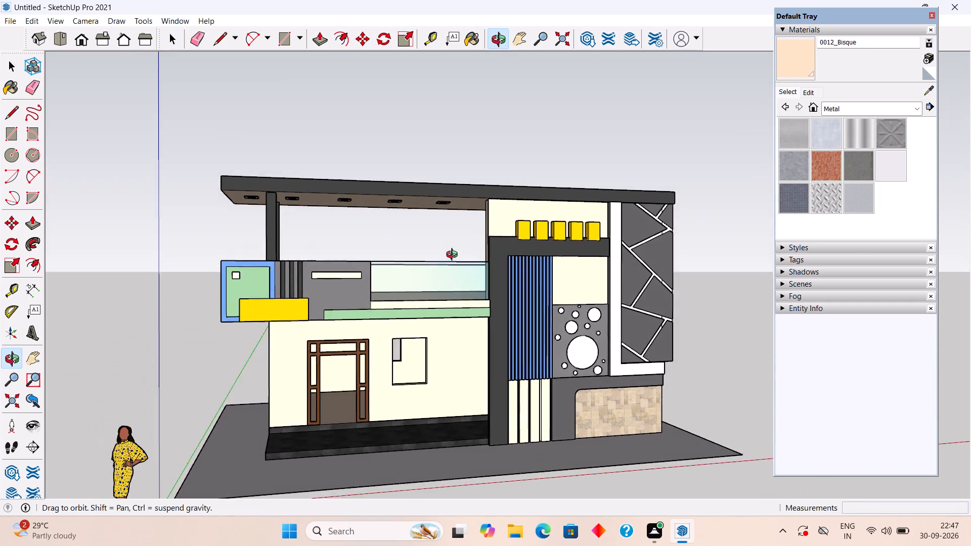
pyautogui.moveTo(454, 256); pyautogui.dragTo(452, 294, button='middle')
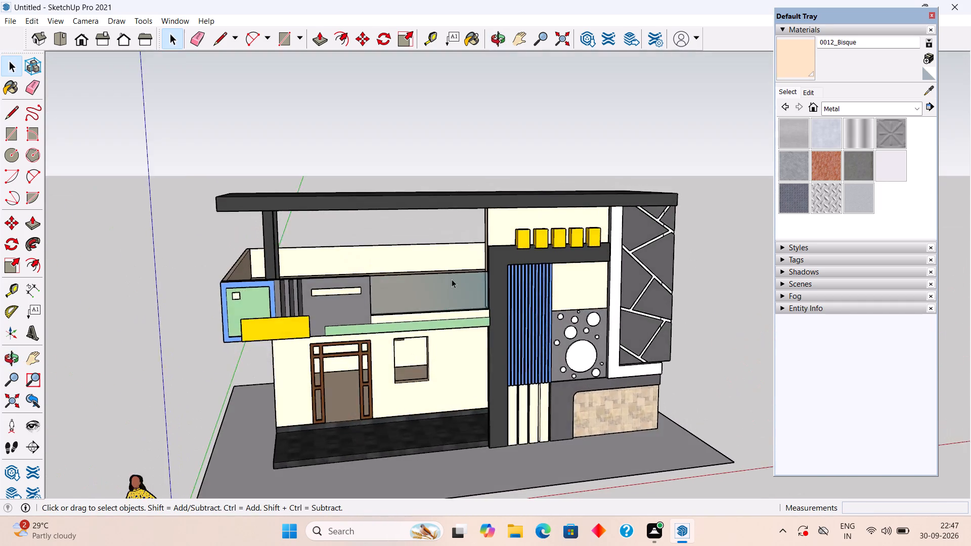
pyautogui.scroll(-5, 452, 279)
pyautogui.scroll(4, 465, 303)
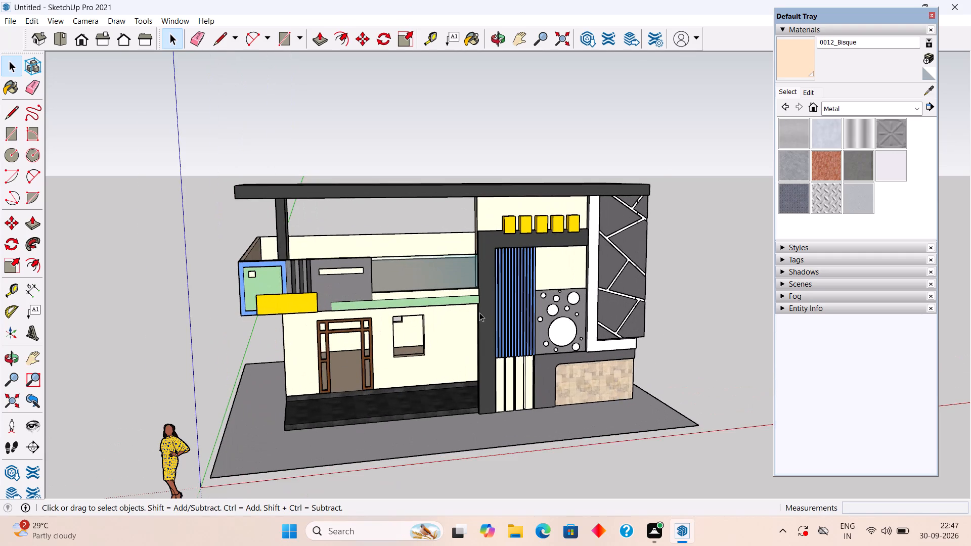
pyautogui.scroll(1, 479, 312)
pyautogui.moveTo(473, 307); pyautogui.dragTo(340, 349, button='middle')
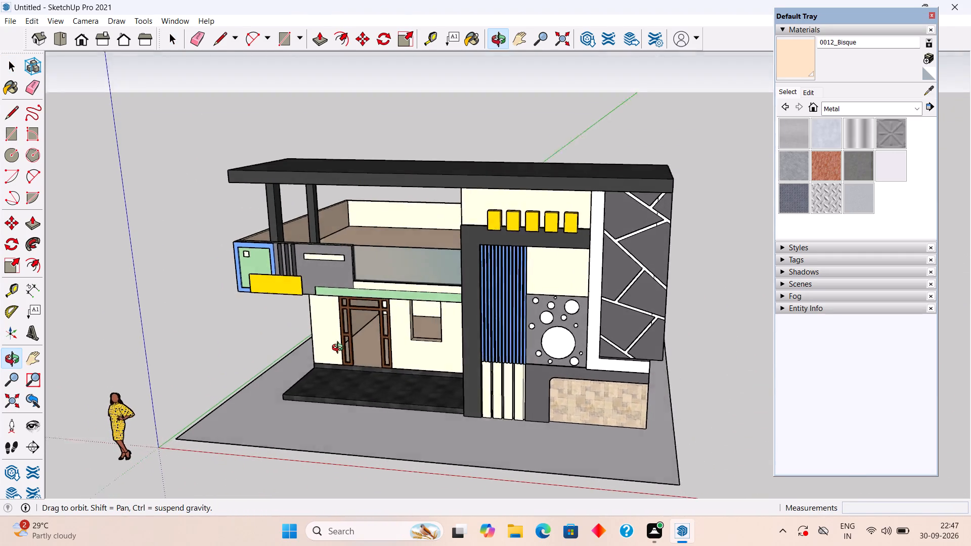
pyautogui.moveTo(340, 349); pyautogui.dragTo(326, 356, button='middle')
pyautogui.scroll(3, 429, 359)
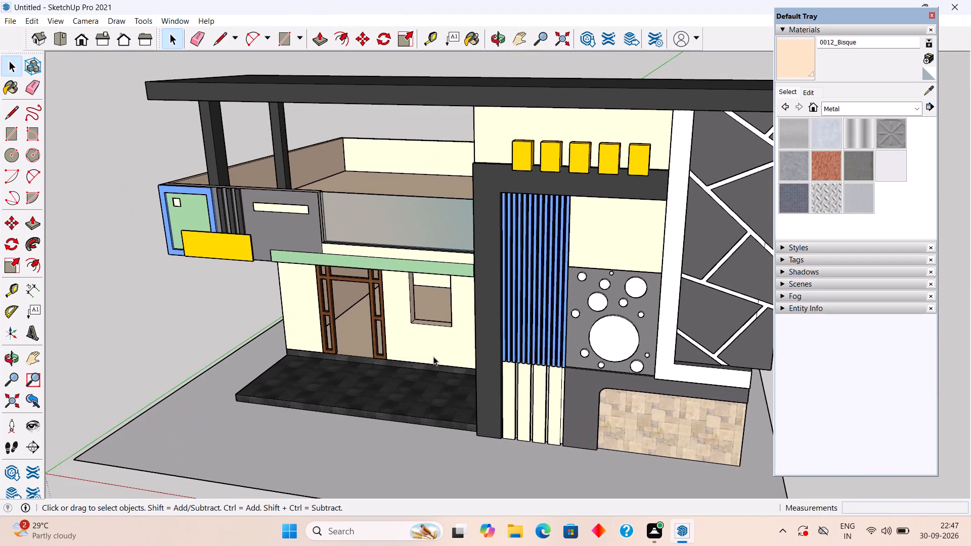
pyautogui.moveTo(435, 352); pyautogui.dragTo(541, 222, button='middle')
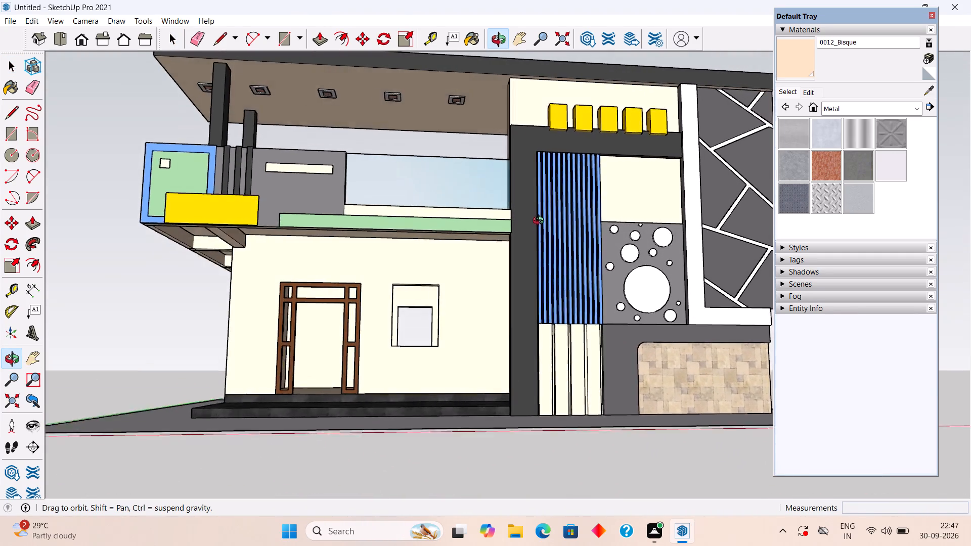
pyautogui.moveTo(541, 222); pyautogui.dragTo(536, 305, button='middle')
pyautogui.scroll(-3, 537, 303)
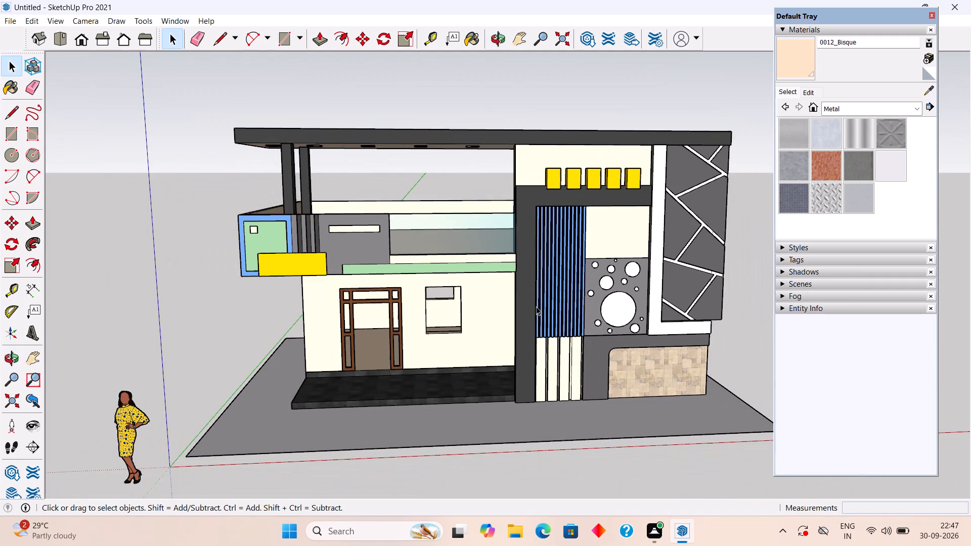
pyautogui.moveTo(536, 307); pyautogui.dragTo(553, 238, button='middle')
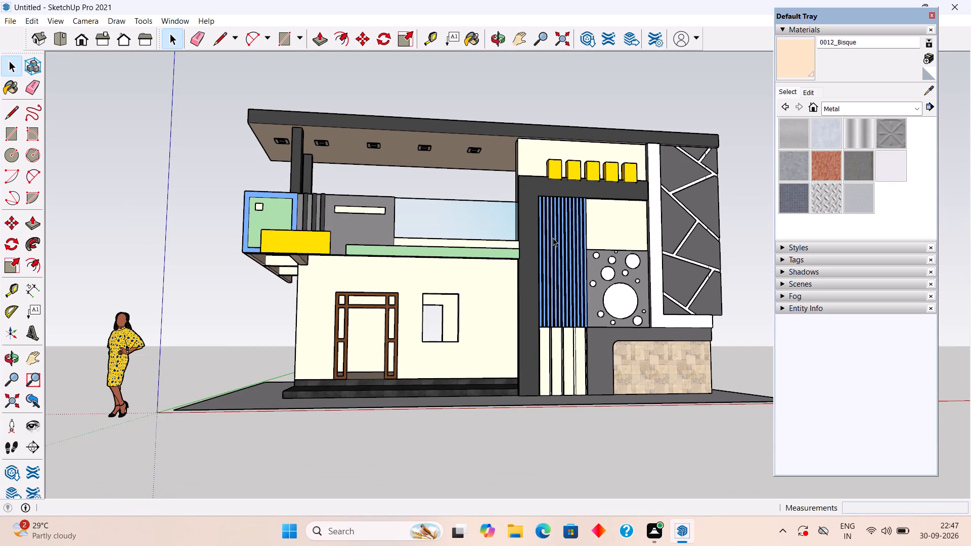
pyautogui.scroll(-1, 556, 246)
pyautogui.scroll(1, 558, 247)
pyautogui.moveTo(535, 289); pyautogui.dragTo(548, 291, button='middle')
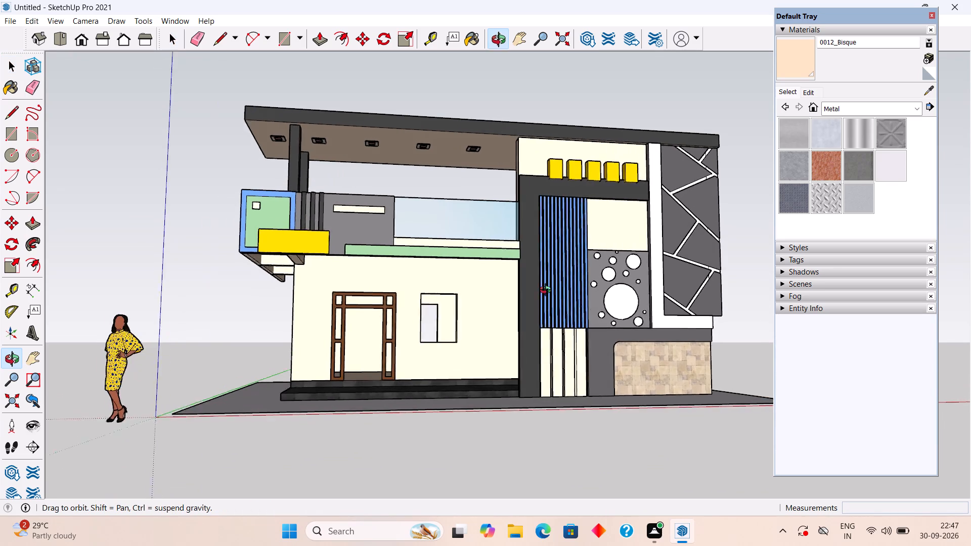
pyautogui.moveTo(548, 291); pyautogui.dragTo(555, 347, button='middle')
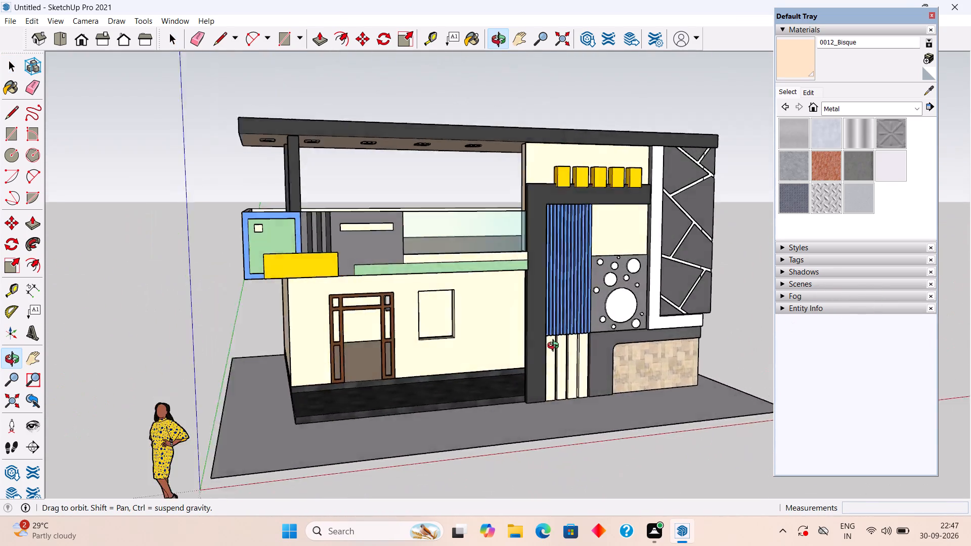
pyautogui.moveTo(555, 347); pyautogui.dragTo(470, 351, button='middle')
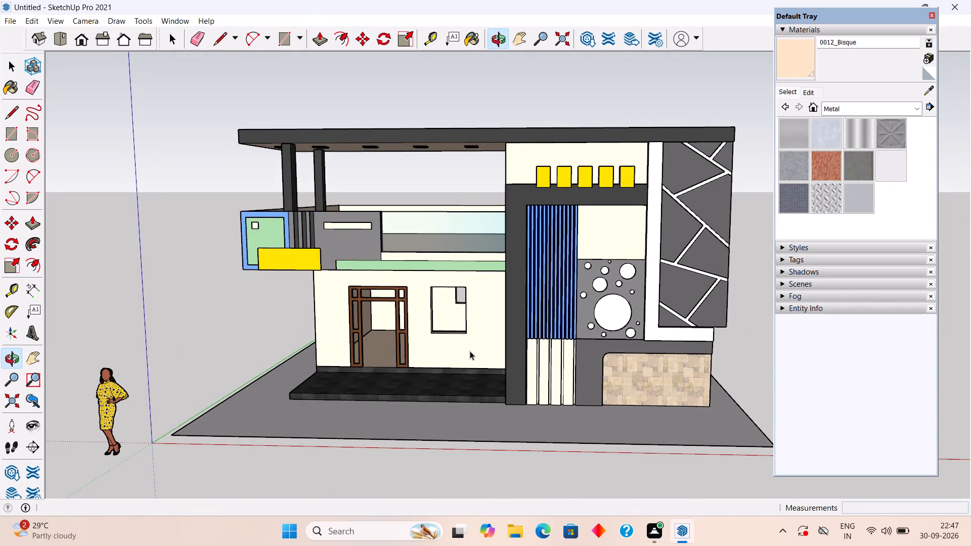
# Examine the blue louvres, circle panel and dark cladding up close, and review the whole house from several distances.
pyautogui.scroll(3, 475, 301)
pyautogui.moveTo(540, 234); pyautogui.dragTo(398, 271, button='middle')
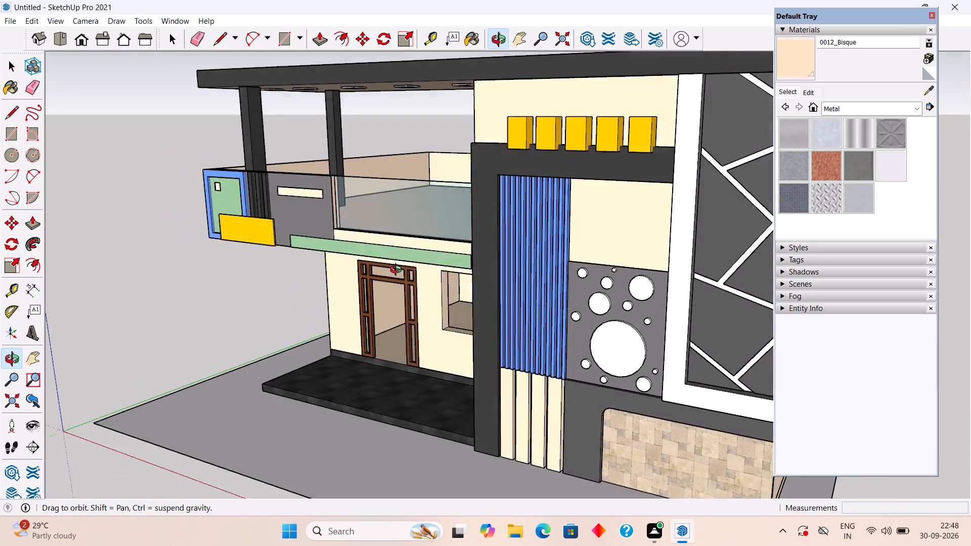
pyautogui.moveTo(398, 271); pyautogui.dragTo(317, 281, button='middle')
pyautogui.scroll(4, 458, 247)
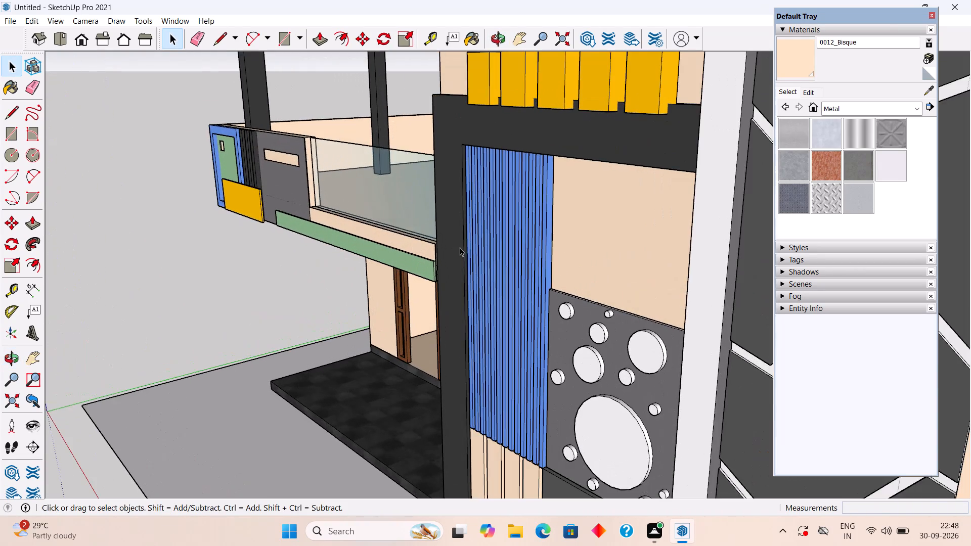
pyautogui.moveTo(464, 256); pyautogui.dragTo(381, 227, button='middle')
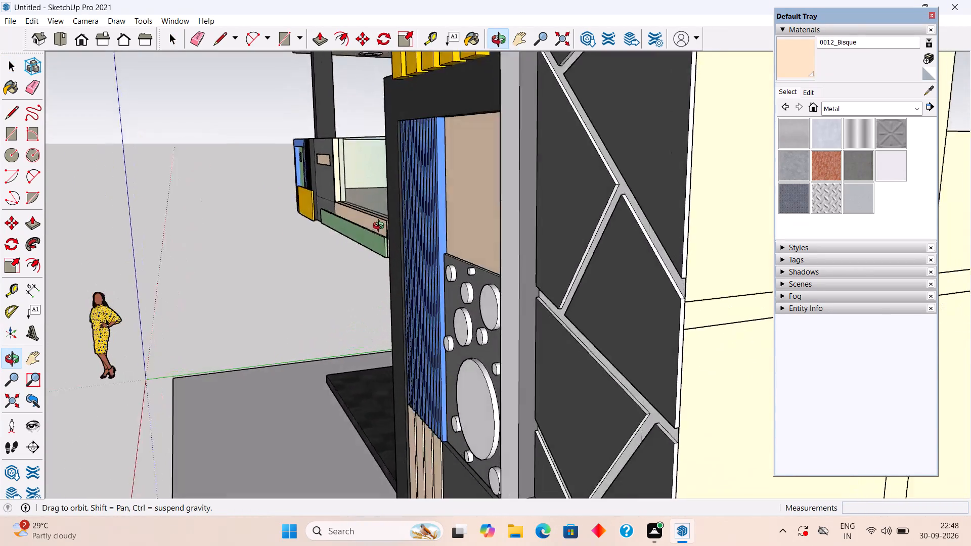
pyautogui.moveTo(381, 227); pyautogui.dragTo(660, 282, button='middle')
pyautogui.scroll(-13, 660, 282)
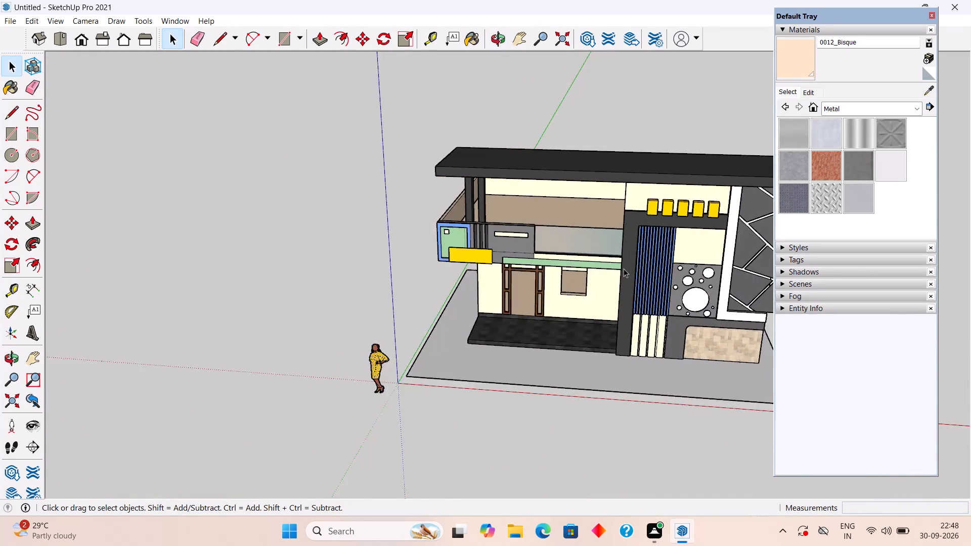
pyautogui.scroll(-2, 624, 268)
pyautogui.moveTo(645, 292); pyautogui.dragTo(671, 234, button='middle')
pyautogui.scroll(4, 688, 288)
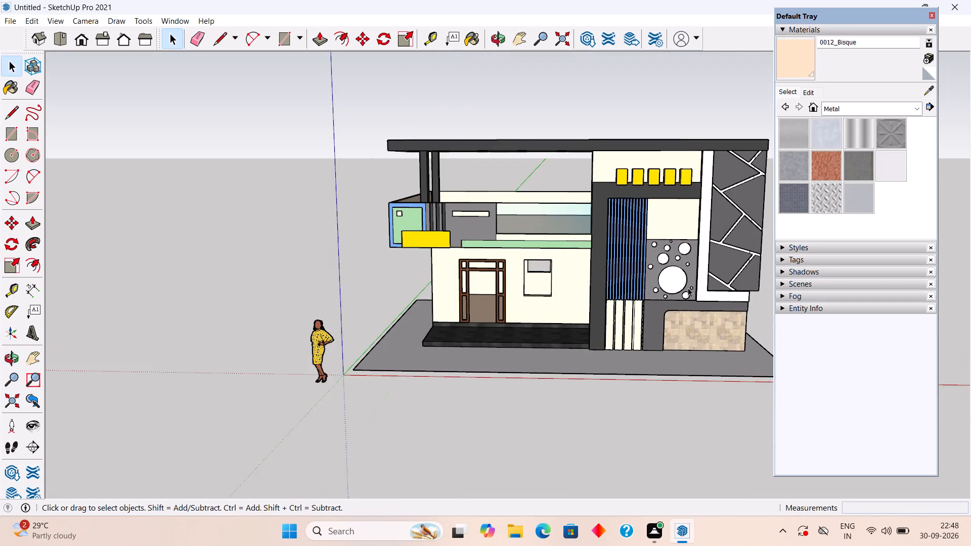
pyautogui.scroll(2, 679, 277)
pyautogui.scroll(5, 328, 216)
pyautogui.scroll(-20, 324, 216)
pyautogui.scroll(-2, 325, 215)
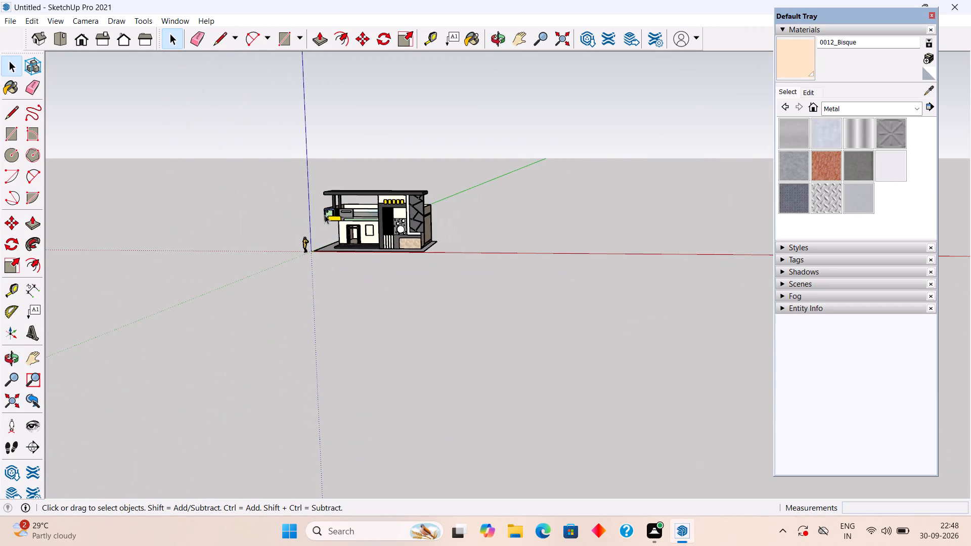
pyautogui.moveTo(344, 219); pyautogui.dragTo(443, 232, button='middle')
pyautogui.scroll(14, 401, 247)
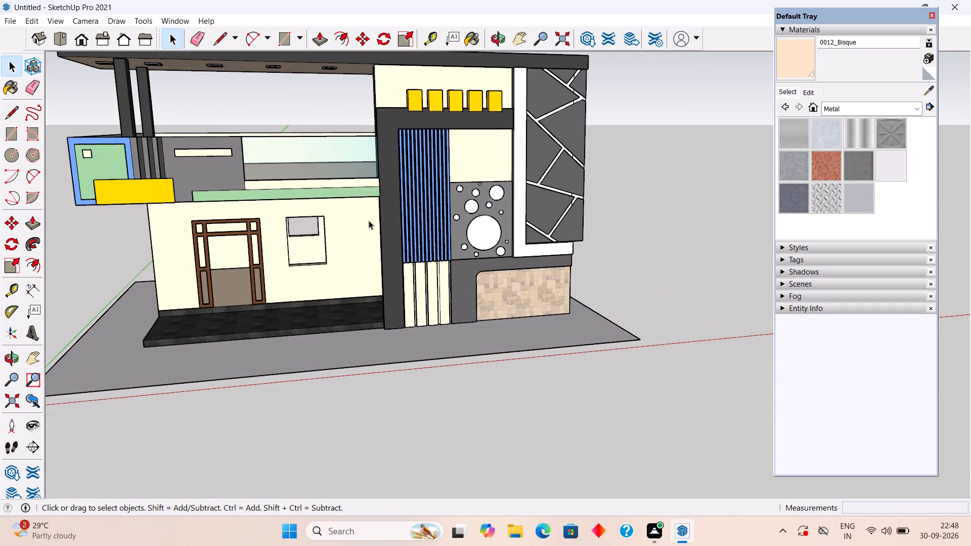
pyautogui.scroll(1, 408, 240)
pyautogui.scroll(-3, 408, 240)
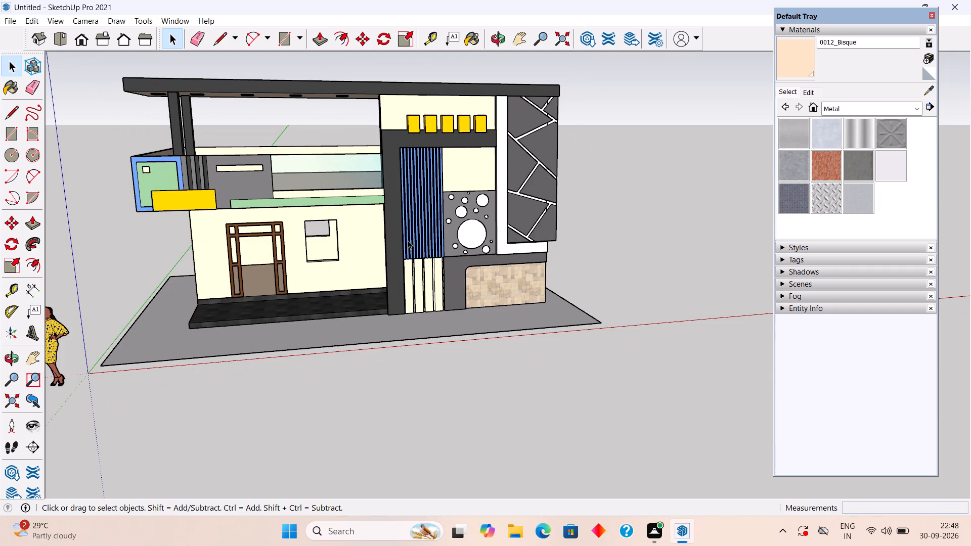
pyautogui.scroll(-2, 408, 240)
pyautogui.scroll(2, 177, 134)
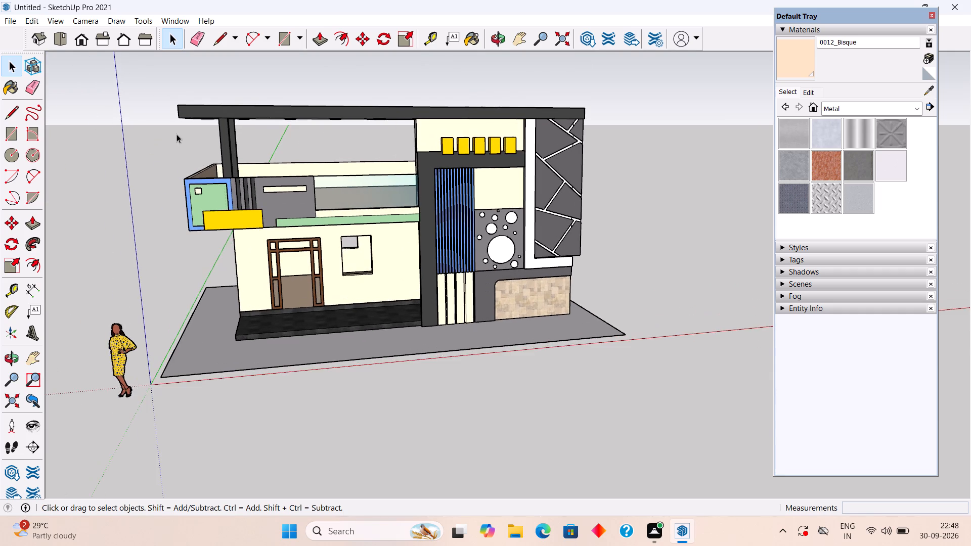
pyautogui.scroll(2, 176, 132)
pyautogui.moveTo(185, 121); pyautogui.dragTo(204, 109, button='middle')
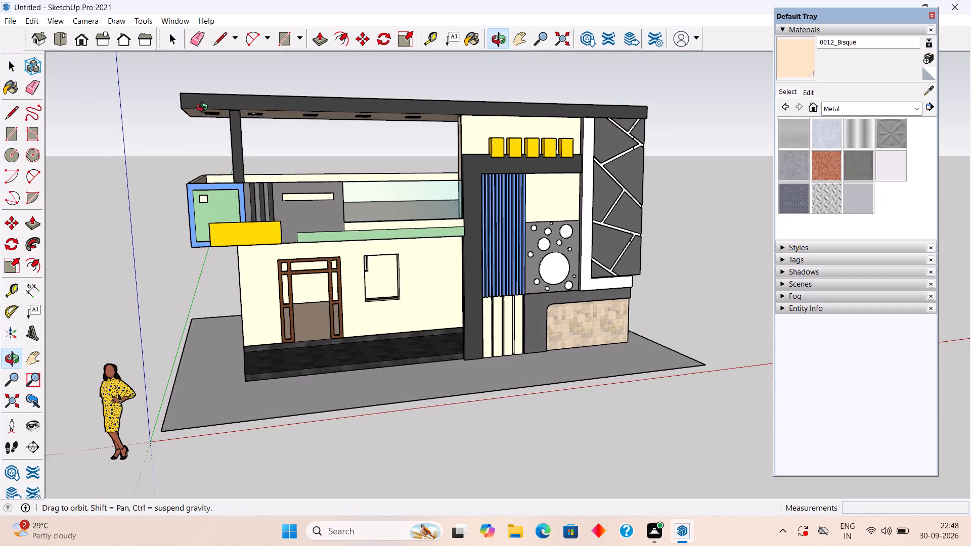
pyautogui.moveTo(204, 109); pyautogui.dragTo(208, 115, button='middle')
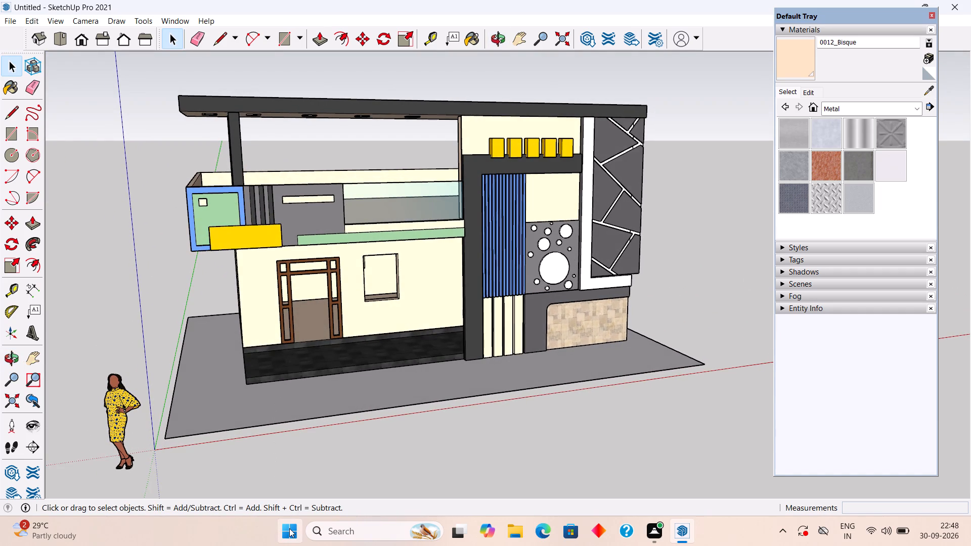
# Switch to Google Chrome from the computer's installed apps and open it with the personal profile.
pyautogui.click(289, 528)
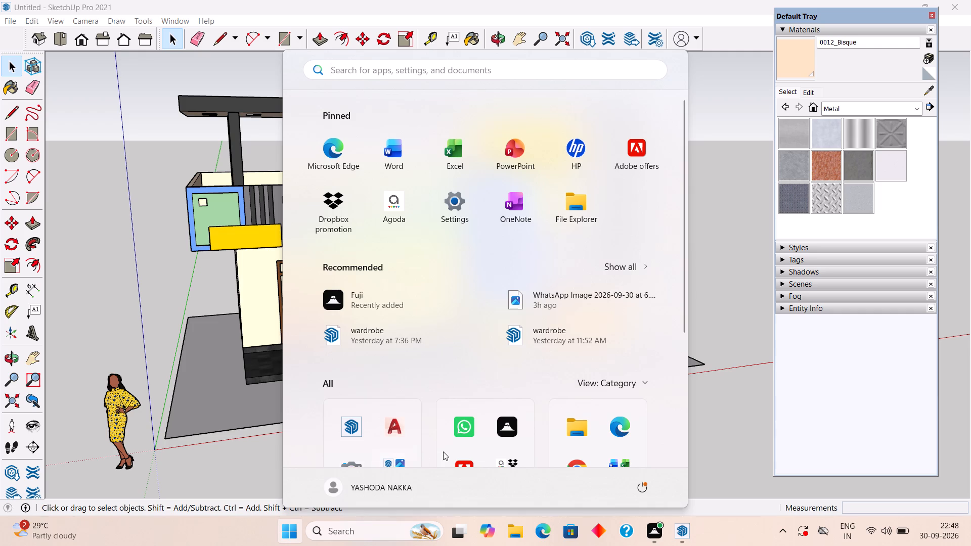
pyautogui.scroll(-3, 458, 444)
pyautogui.click(564, 307)
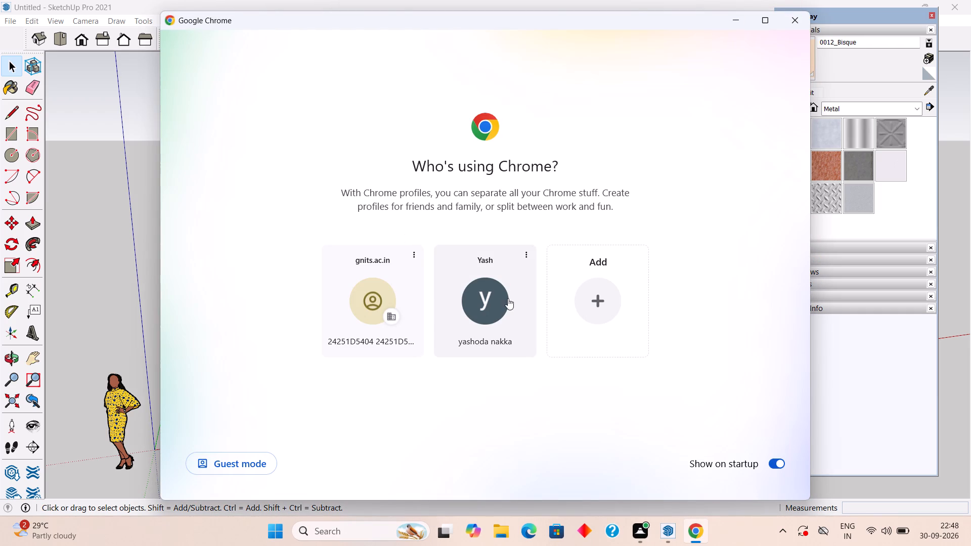
pyautogui.click(485, 314)
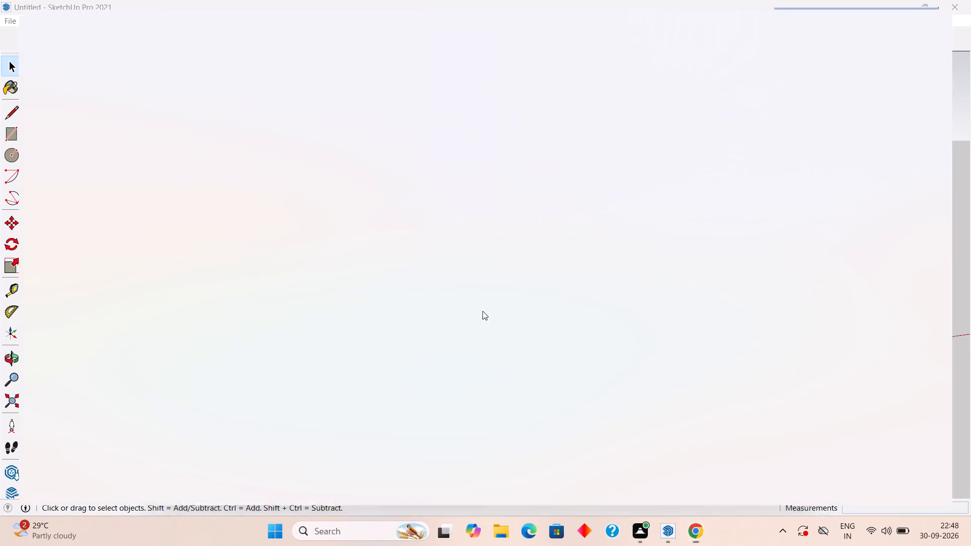
# Search Google for "3d warehouse" using the suggested query.
pyautogui.click(343, 43)
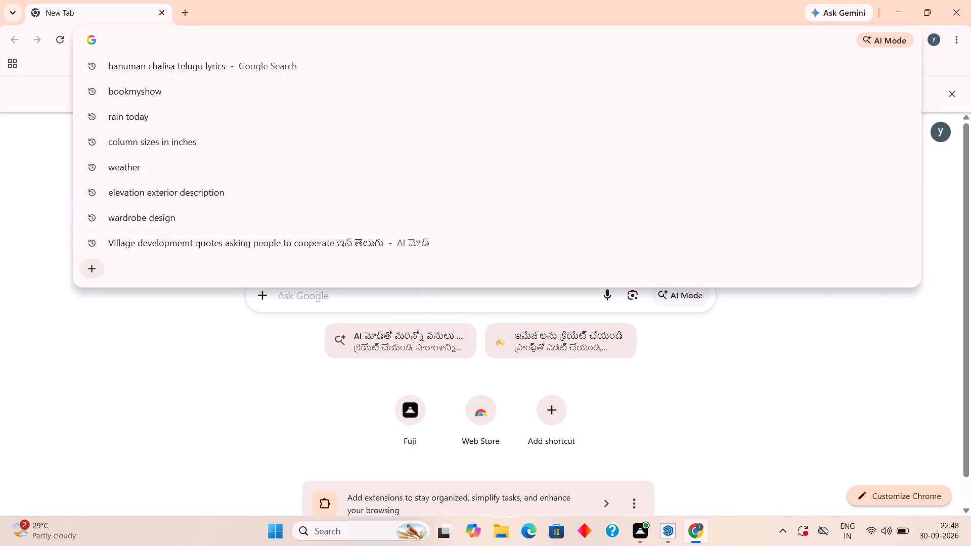
pyautogui.click(430, 307)
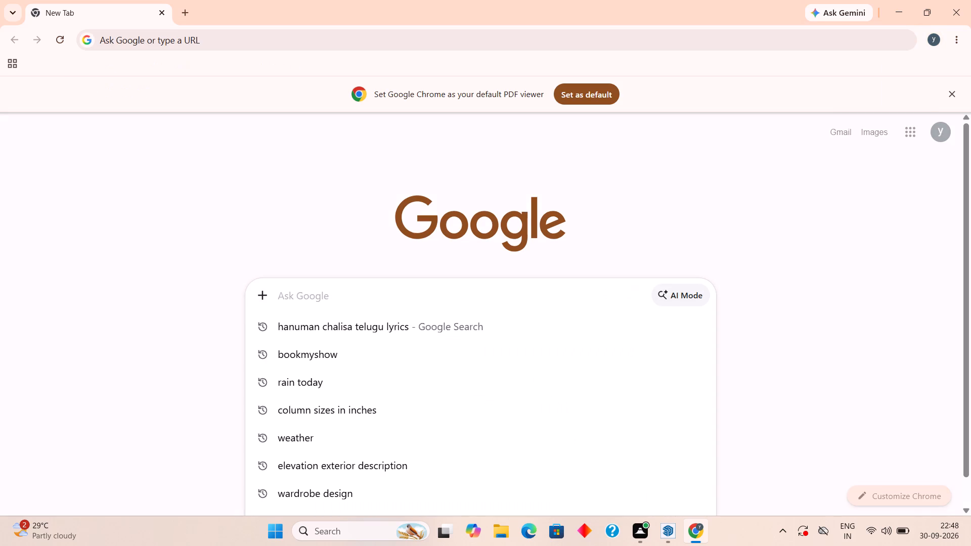
pyautogui.write('3d w')
pyautogui.write('ere')
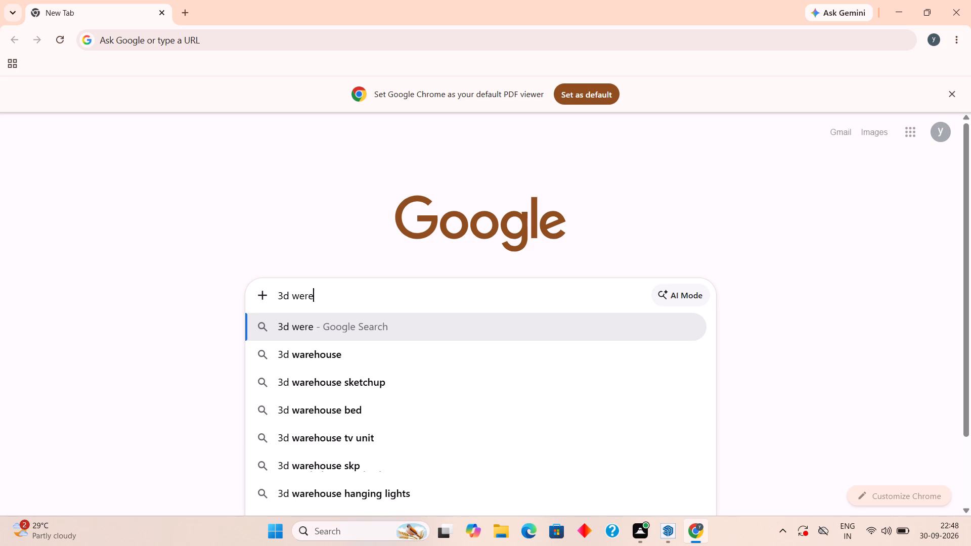
pyautogui.click(425, 368)
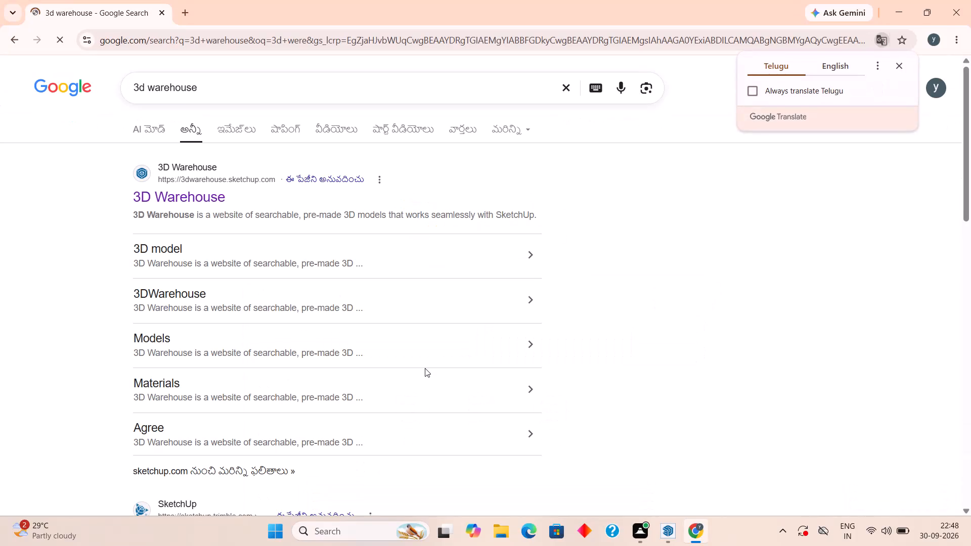
# Open the 3D Warehouse website from the Google search results.
pyautogui.click(229, 203)
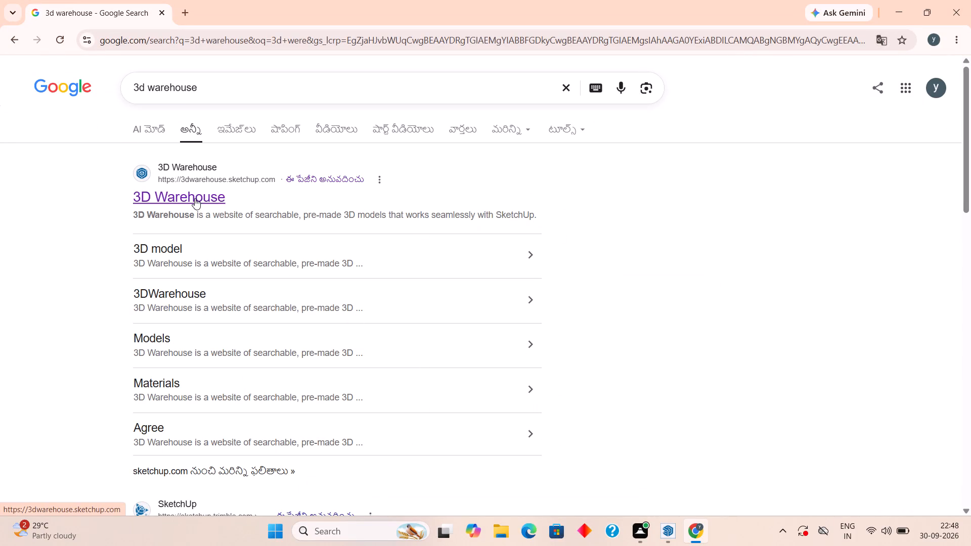
pyautogui.click(195, 197)
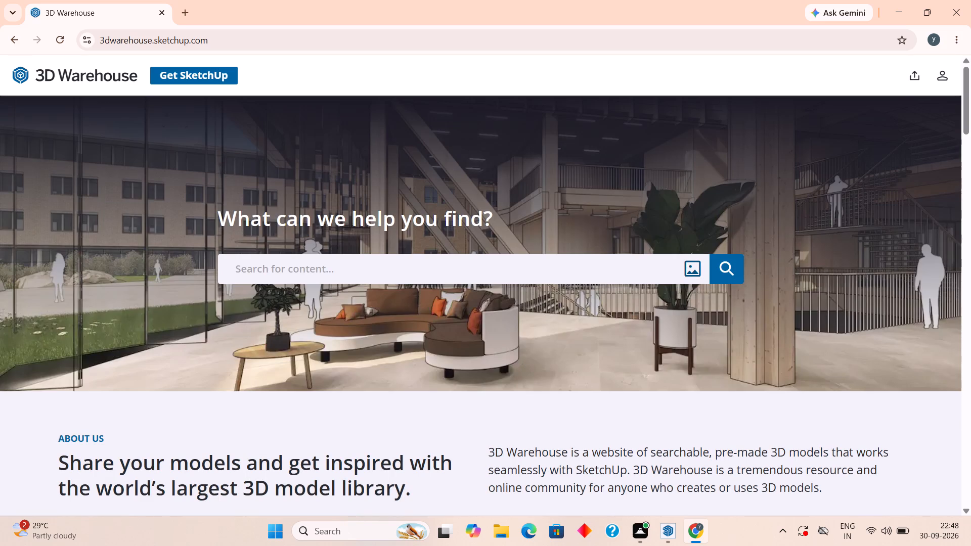
# Search 3D Warehouse for "lord ganesh".
pyautogui.click(318, 267)
pyautogui.click(319, 272)
pyautogui.write('lord')
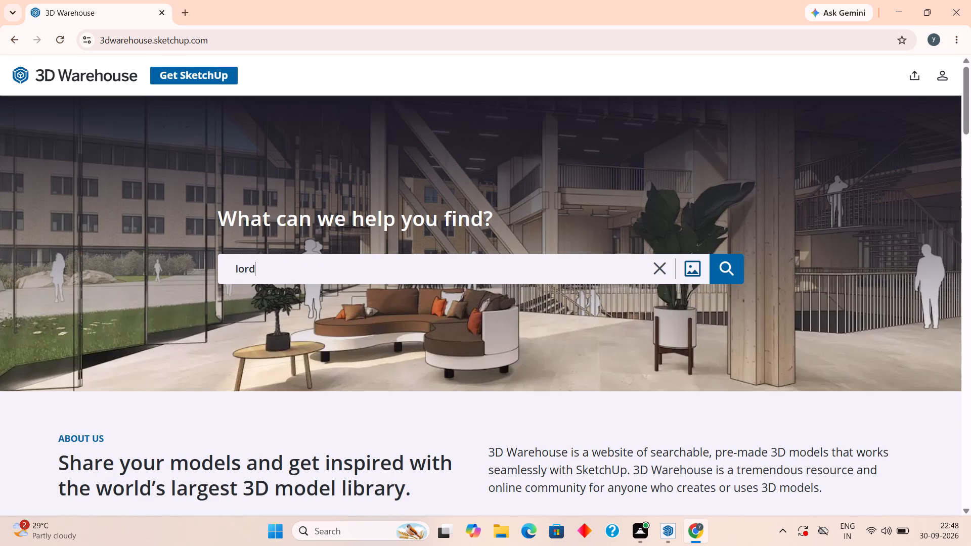
pyautogui.press('space')
pyautogui.press('h')
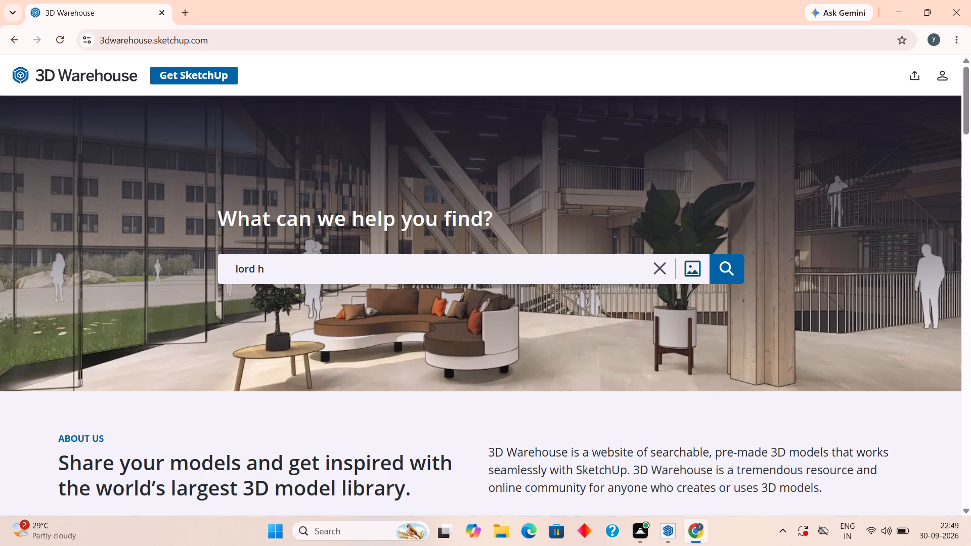
pyautogui.press('BackSpace')
pyautogui.write('ganes')
pyautogui.press('h')
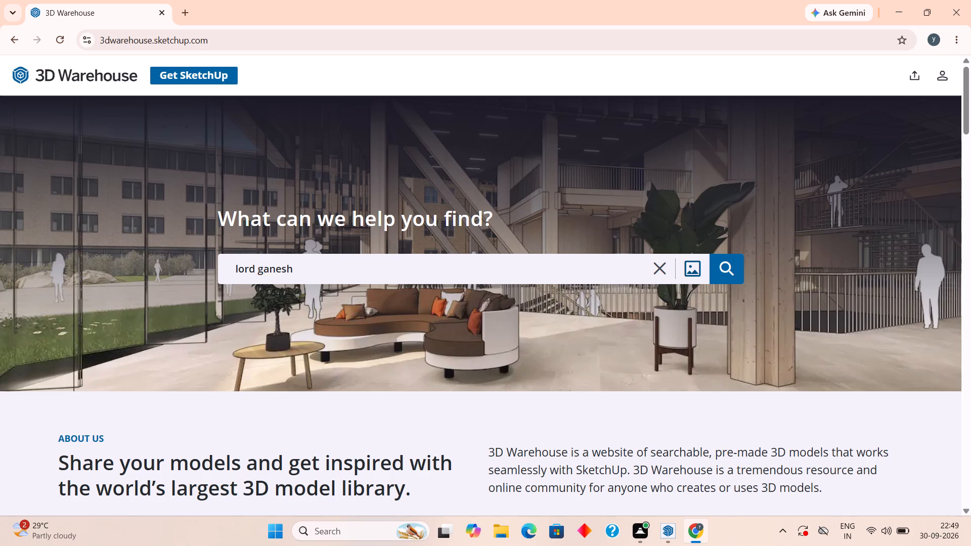
pyautogui.press('Return')
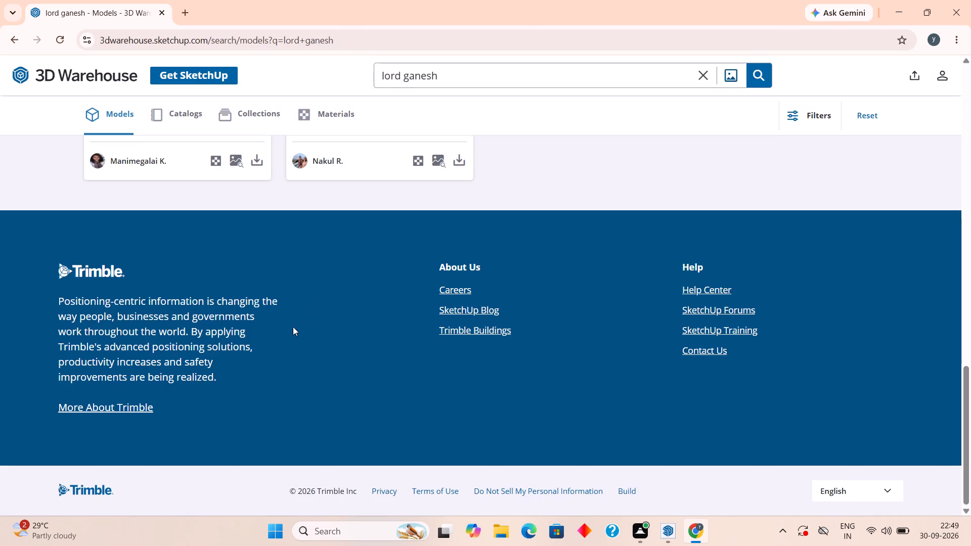
# Look through all the "lord ganesh" model results for a suitable Ganesh idol or motif.
pyautogui.scroll(-5, 293, 327)
pyautogui.scroll(6, 292, 328)
pyautogui.scroll(-2, 292, 328)
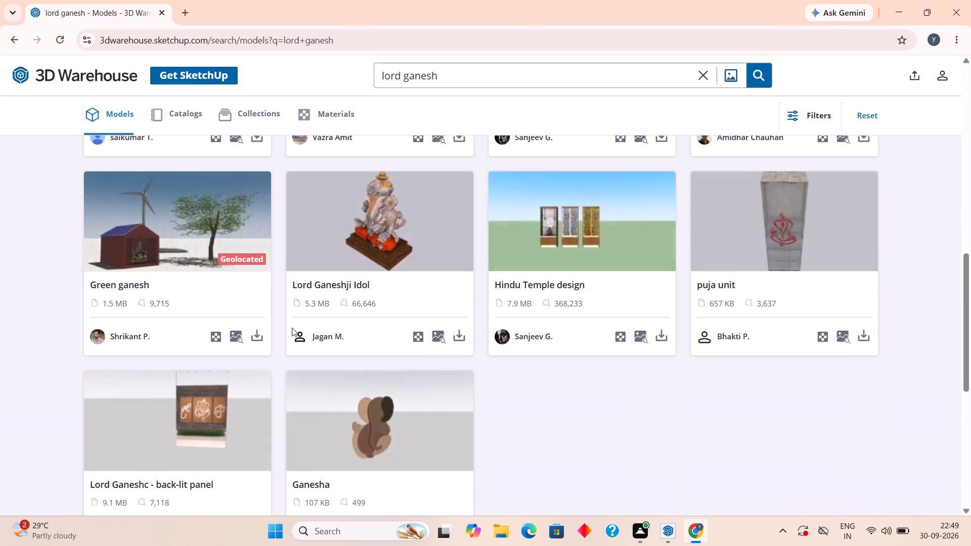
pyautogui.scroll(-2, 292, 328)
pyautogui.scroll(10, 292, 328)
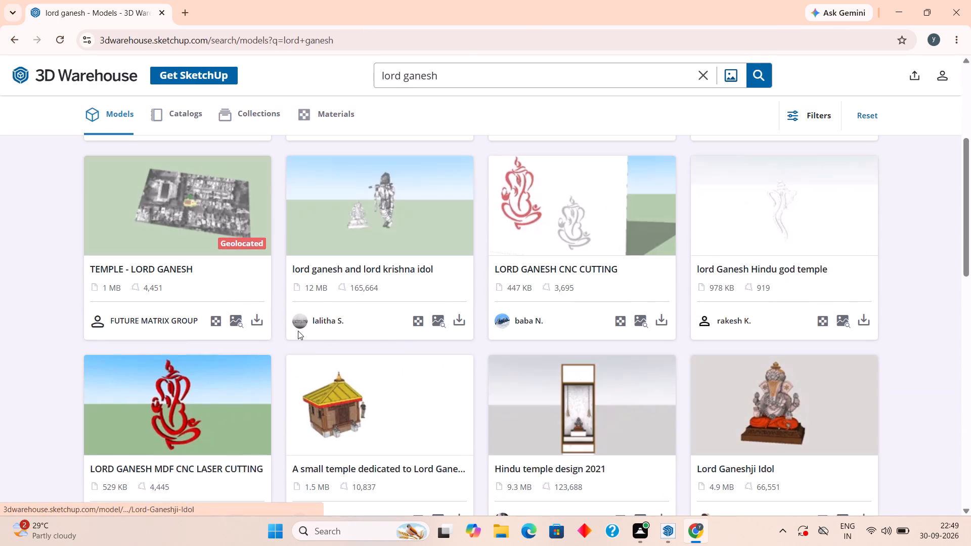
pyautogui.scroll(7, 329, 304)
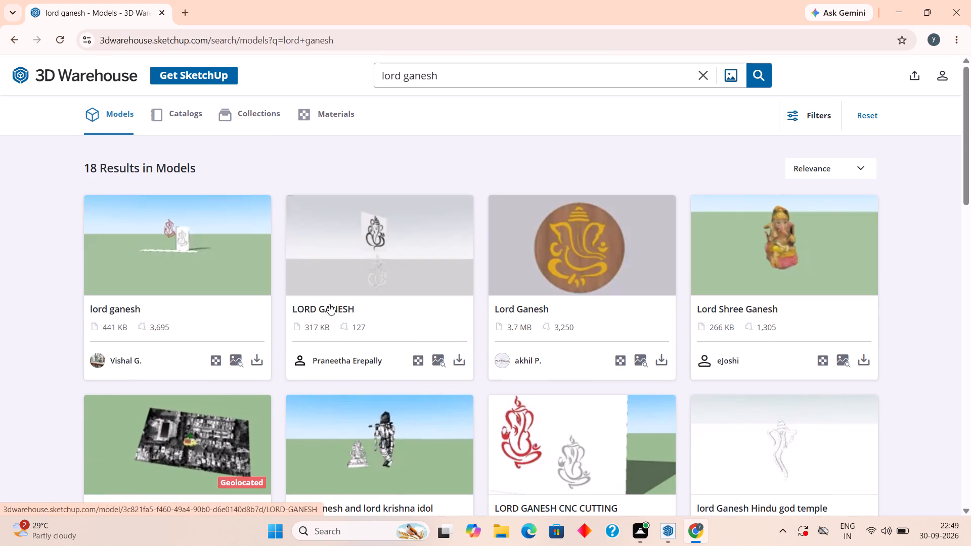
pyautogui.scroll(4, 335, 257)
pyautogui.scroll(-2, 354, 250)
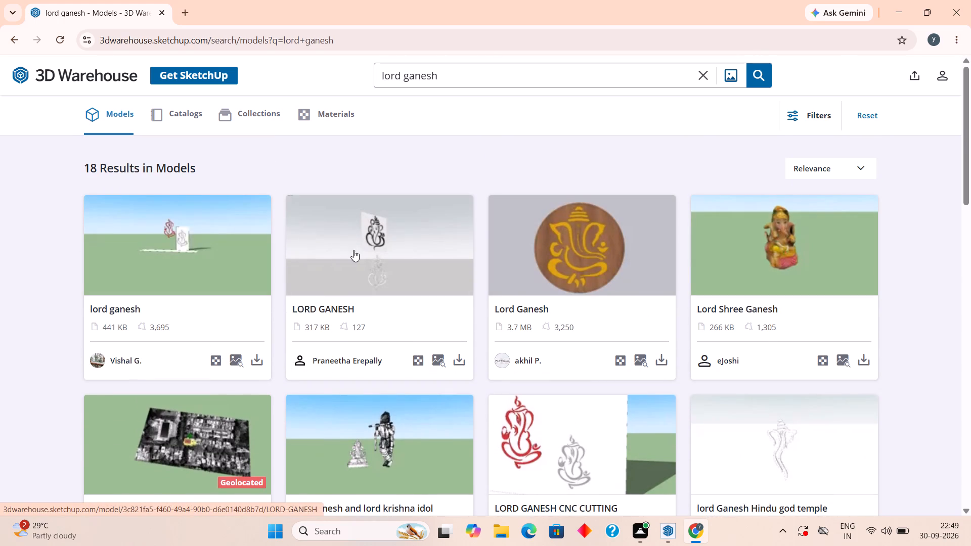
pyautogui.scroll(-6, 354, 250)
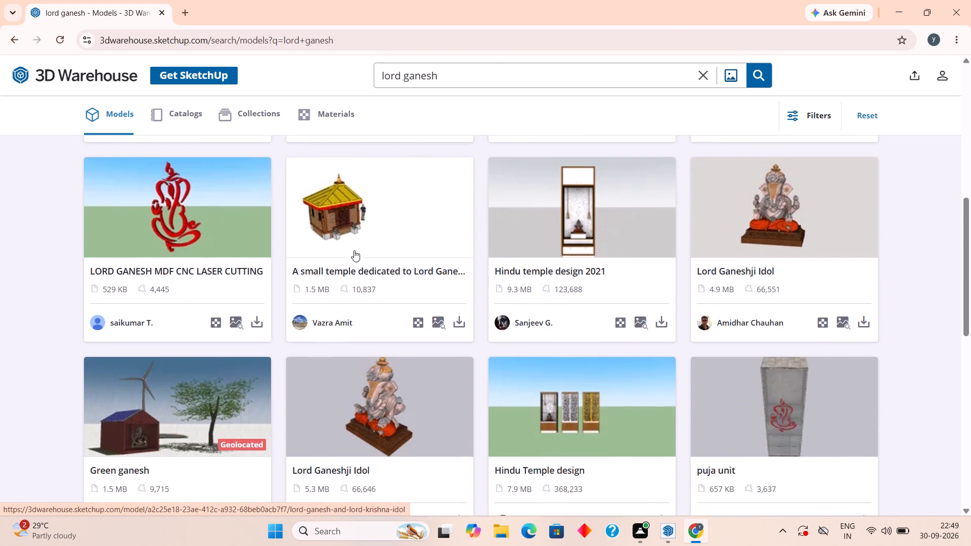
pyautogui.scroll(-7, 354, 250)
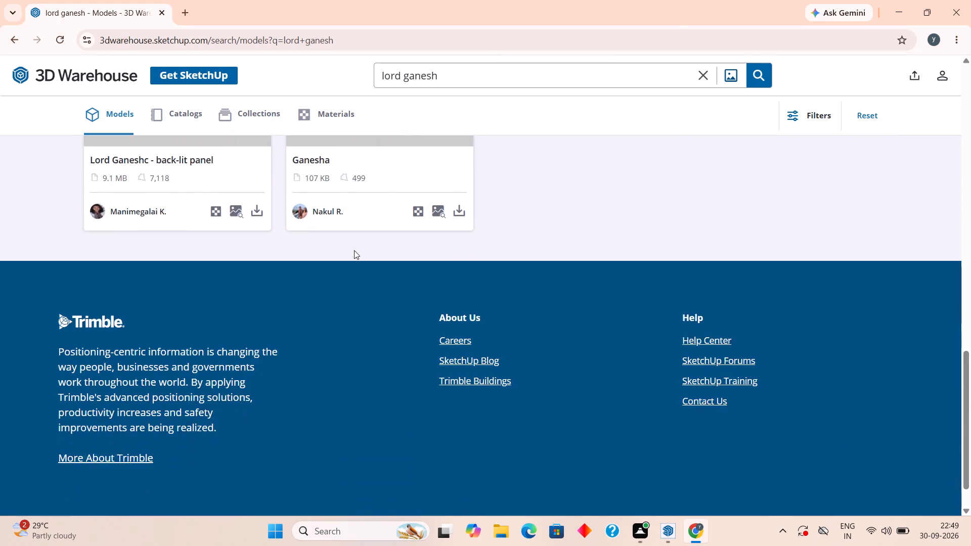
pyautogui.scroll(9, 354, 250)
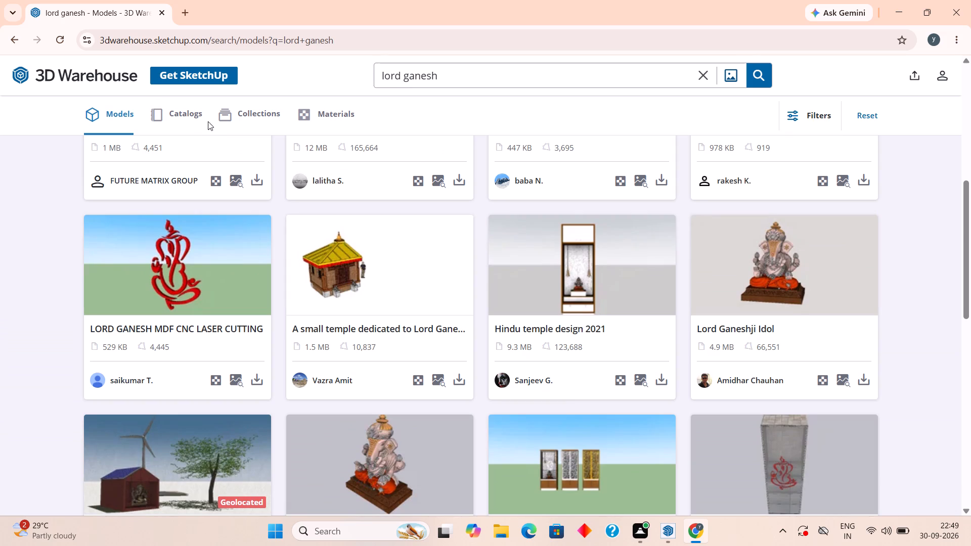
# Check the collections, materials and catalogs results for "lord ganesh", and return to the models.
pyautogui.click(218, 118)
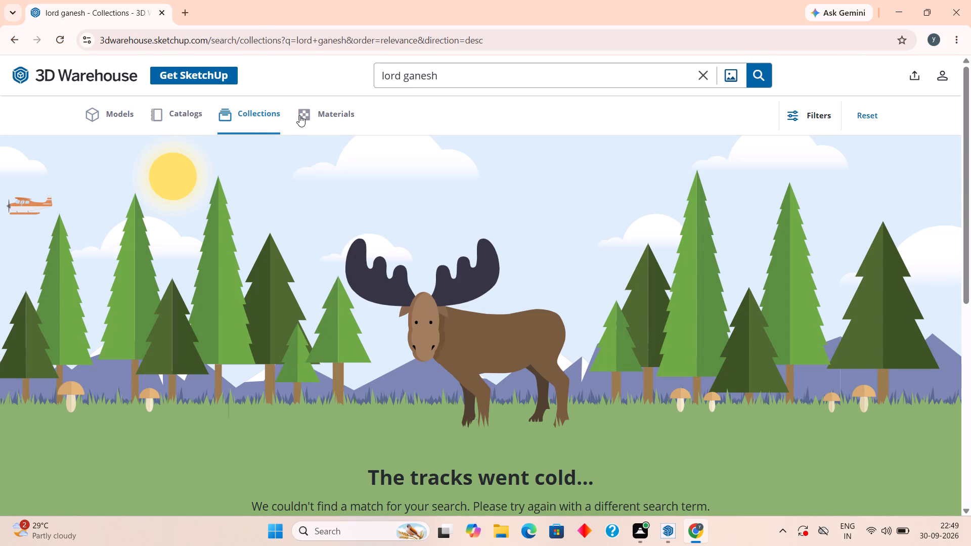
pyautogui.click(299, 115)
pyautogui.click(173, 106)
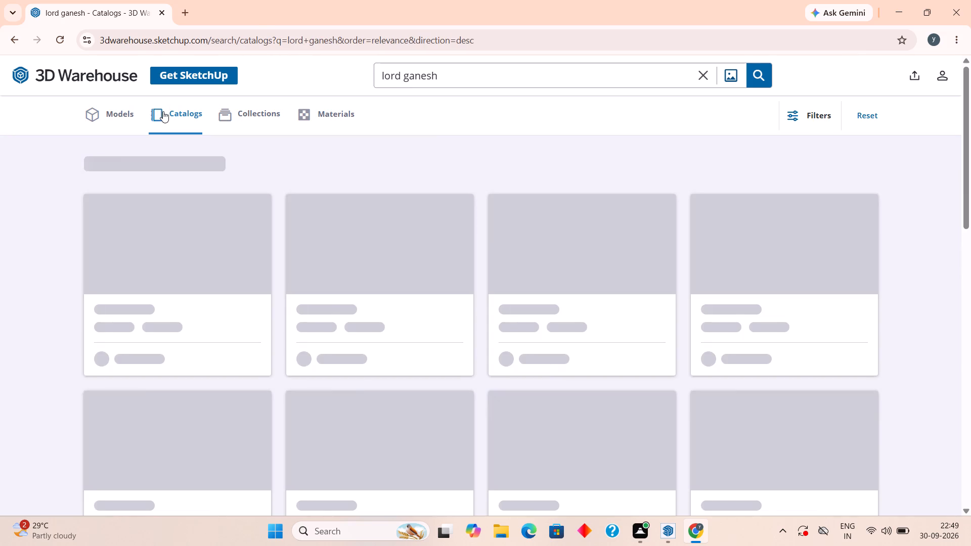
pyautogui.click(128, 112)
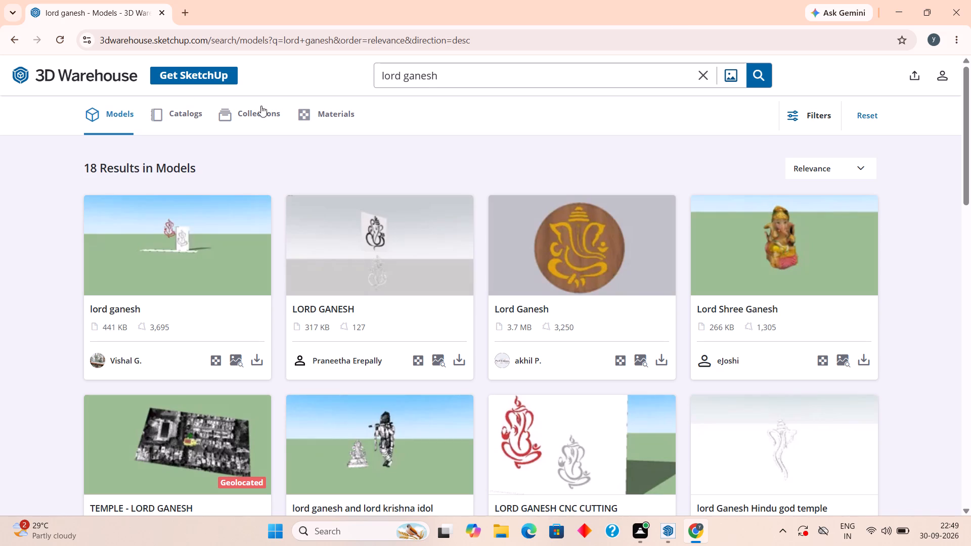
# Shorten the search term to "ganesh" and search the models again.
pyautogui.click(402, 72)
pyautogui.press('BackSpace')
pyautogui.press('BackSpace')
pyautogui.press('BackSpace')
pyautogui.press('BackSpace')
pyautogui.click(751, 72)
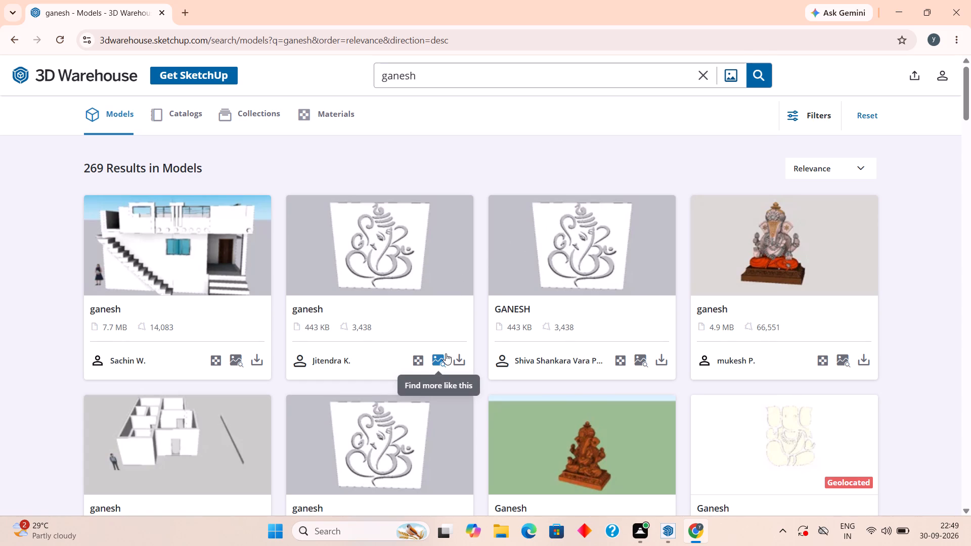
# Look through the "ganesh" model results to the end of the list and load more results.
pyautogui.scroll(-6, 446, 353)
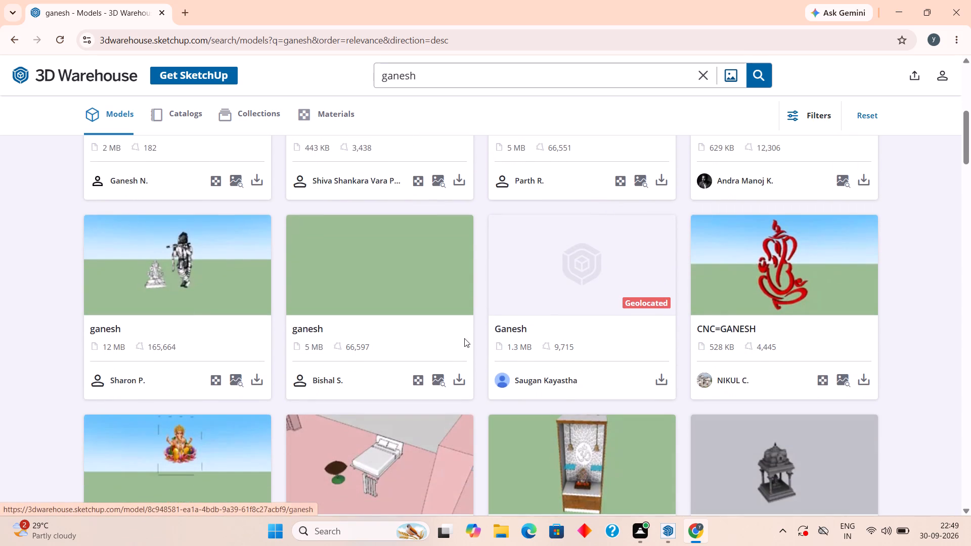
pyautogui.scroll(-8, 464, 338)
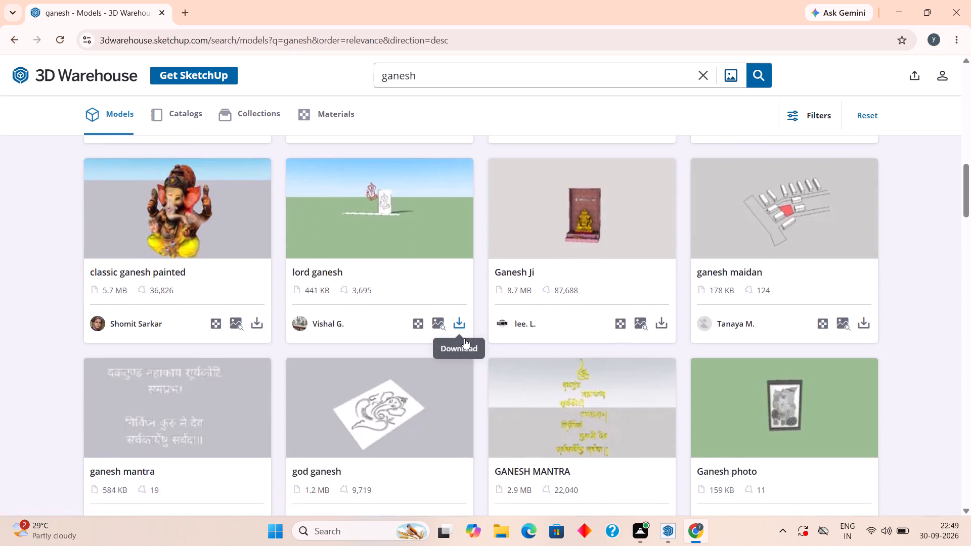
pyautogui.scroll(-7, 464, 338)
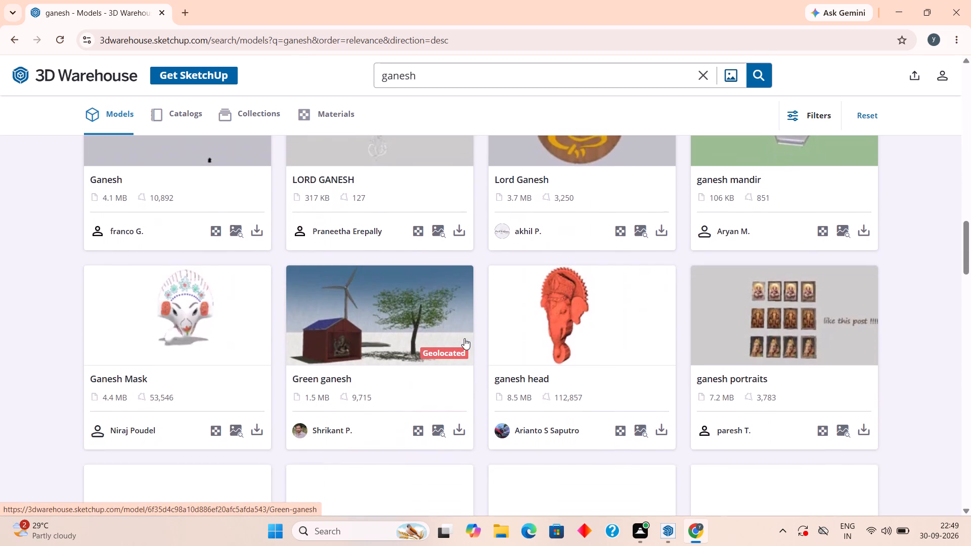
pyautogui.scroll(-9, 464, 338)
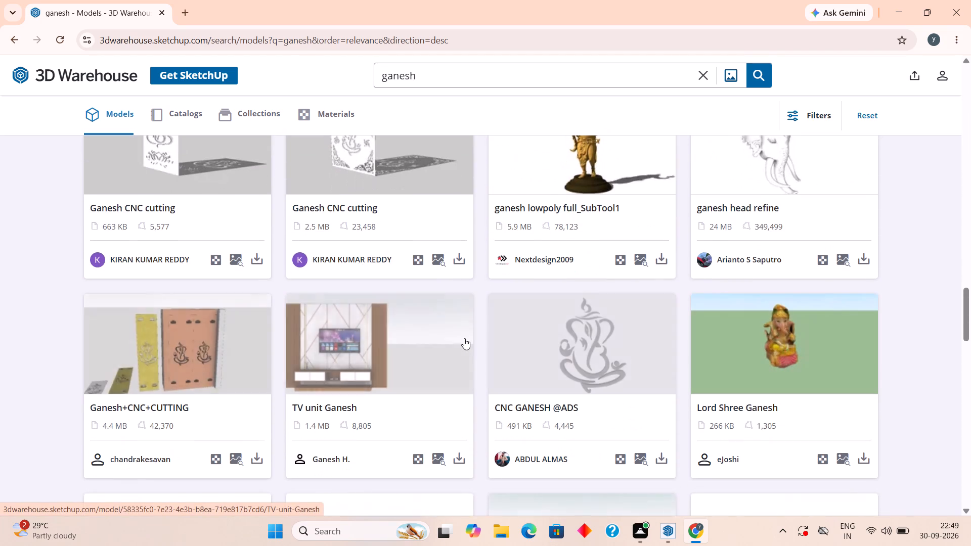
pyautogui.scroll(-9, 464, 338)
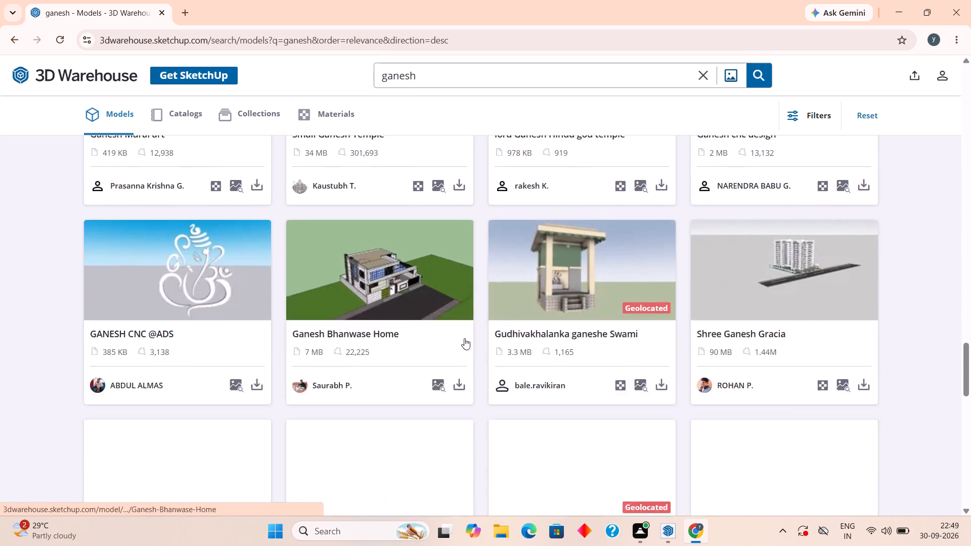
pyautogui.scroll(-4, 464, 338)
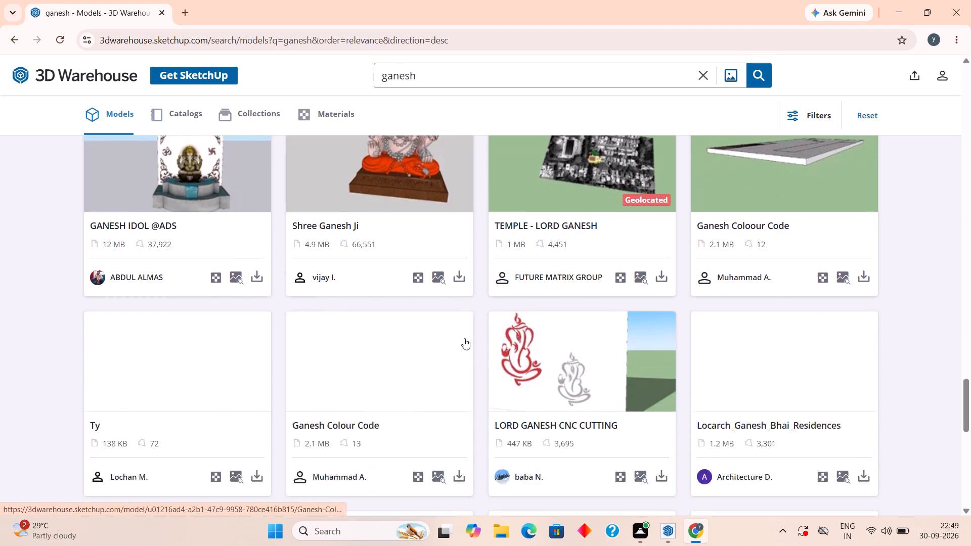
pyautogui.scroll(-5, 468, 336)
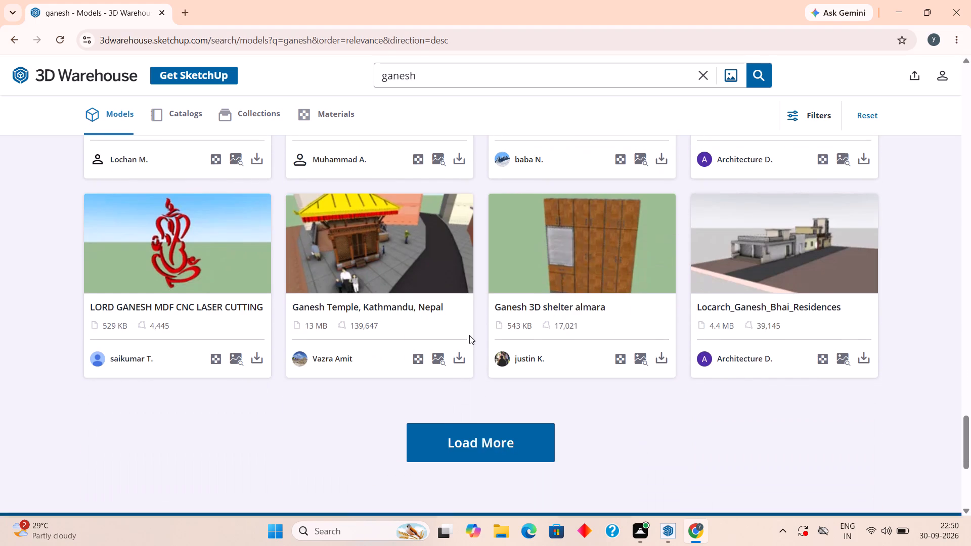
pyautogui.scroll(-1, 469, 335)
pyautogui.scroll(5, 469, 335)
pyautogui.scroll(-5, 469, 335)
pyautogui.click(469, 335)
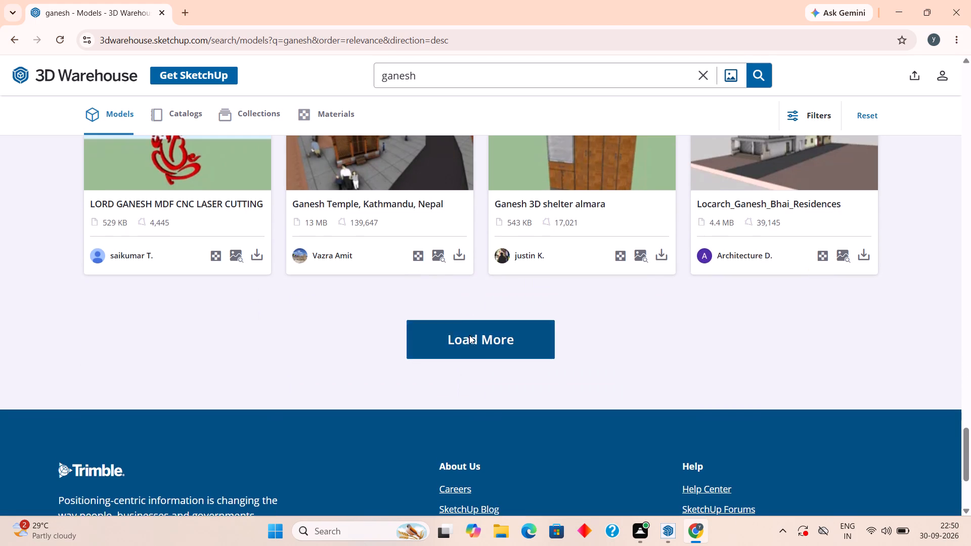
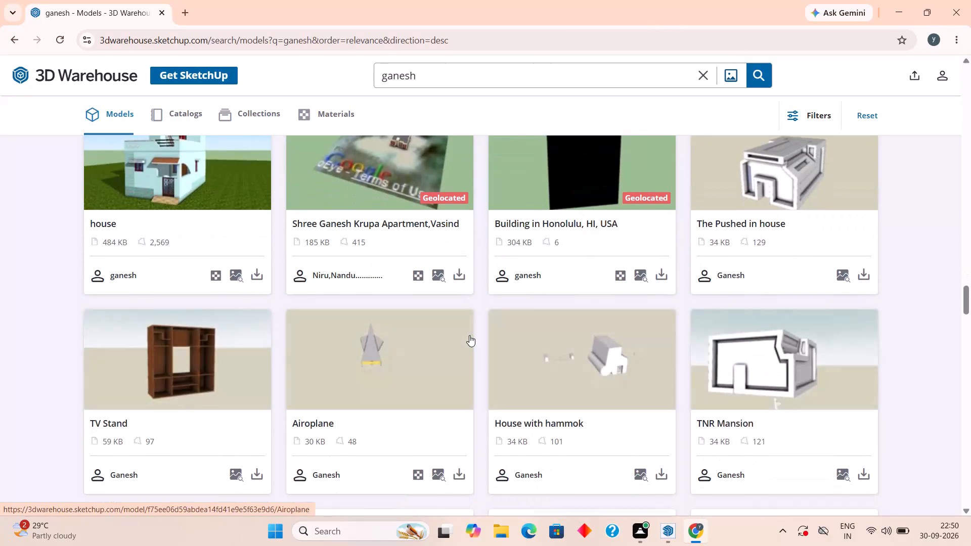
# Look through the newly loaded "ganesh" model results and back up the list for a suitable Ganesh motif.
pyautogui.scroll(-13, 469, 335)
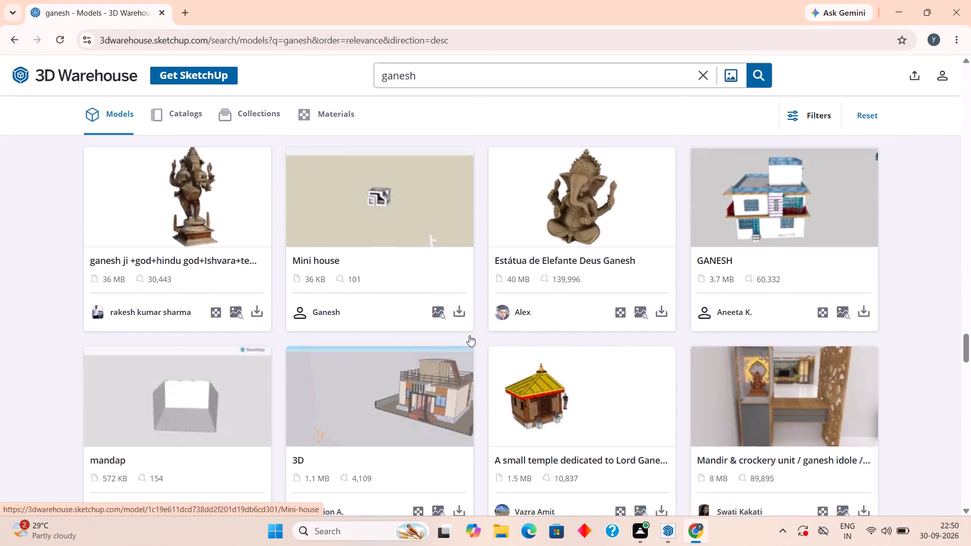
pyautogui.scroll(-12, 469, 335)
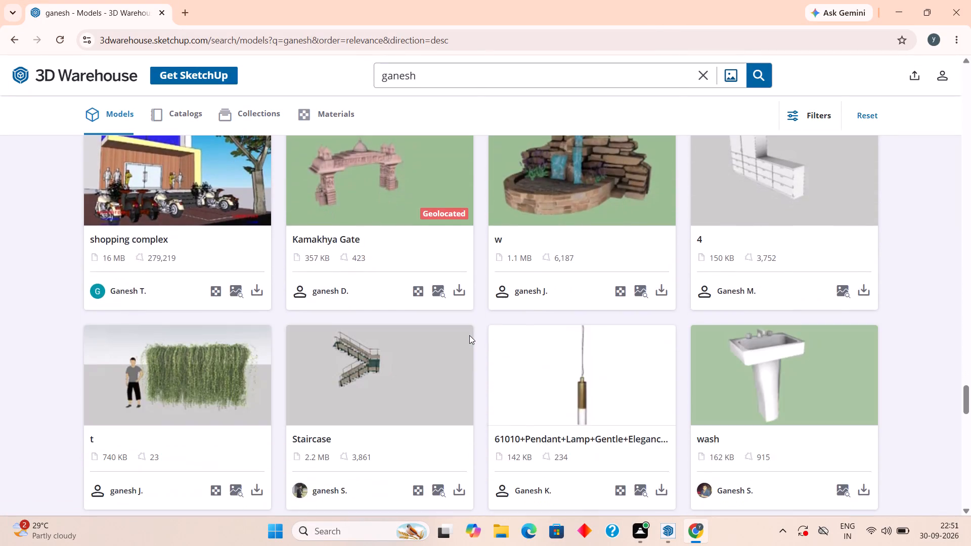
pyautogui.scroll(-15, 469, 335)
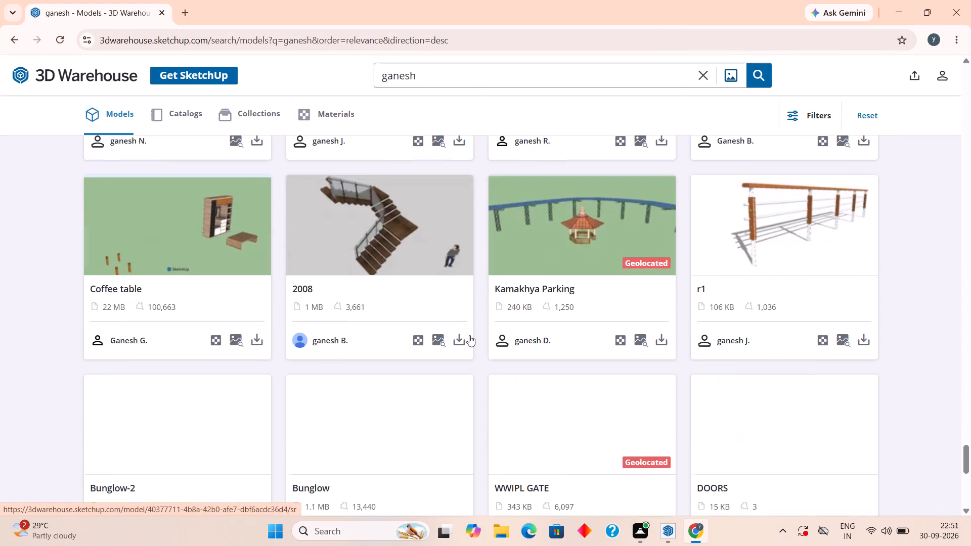
pyautogui.scroll(-6, 469, 335)
pyautogui.scroll(16, 469, 335)
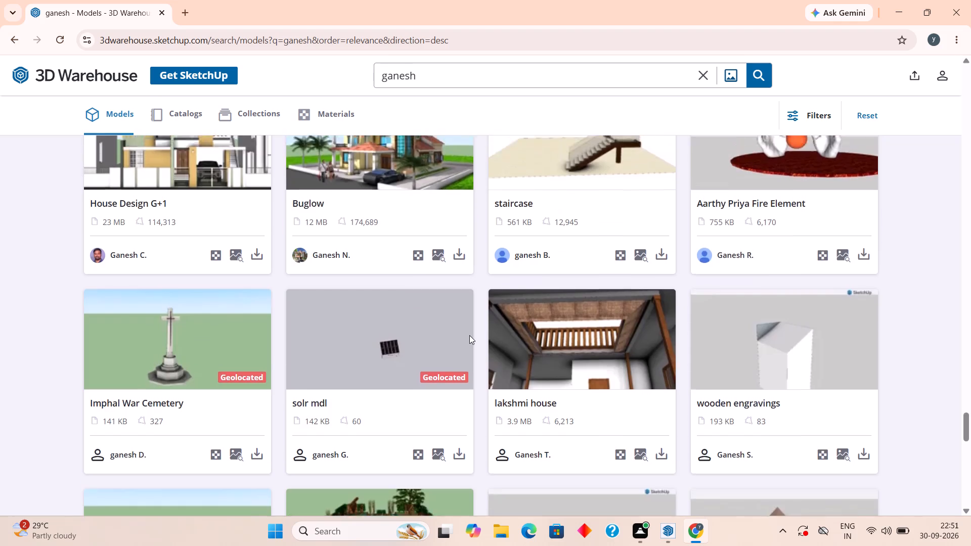
pyautogui.scroll(20, 469, 335)
pyautogui.scroll(20, 469, 335)
pyautogui.scroll(2, 469, 335)
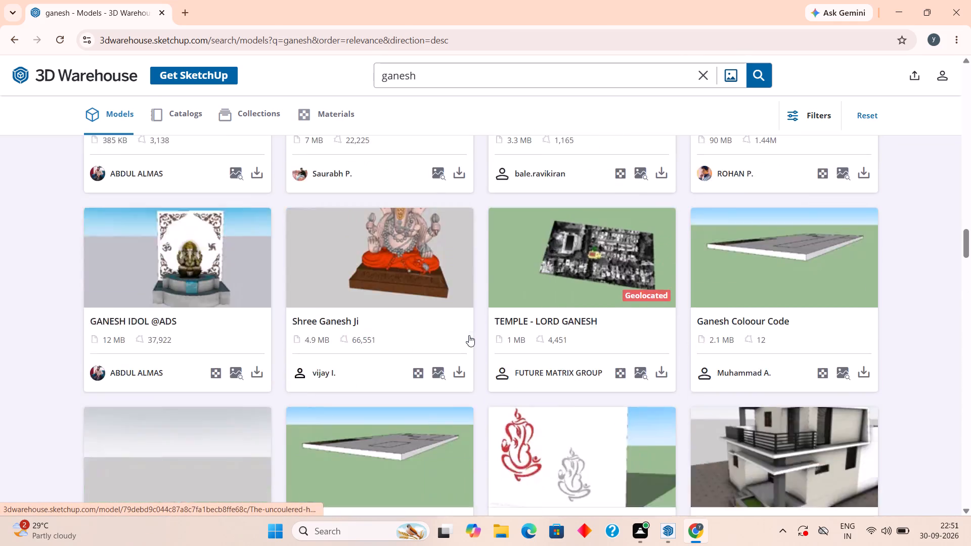
pyautogui.scroll(12, 469, 335)
pyautogui.scroll(-8, 469, 335)
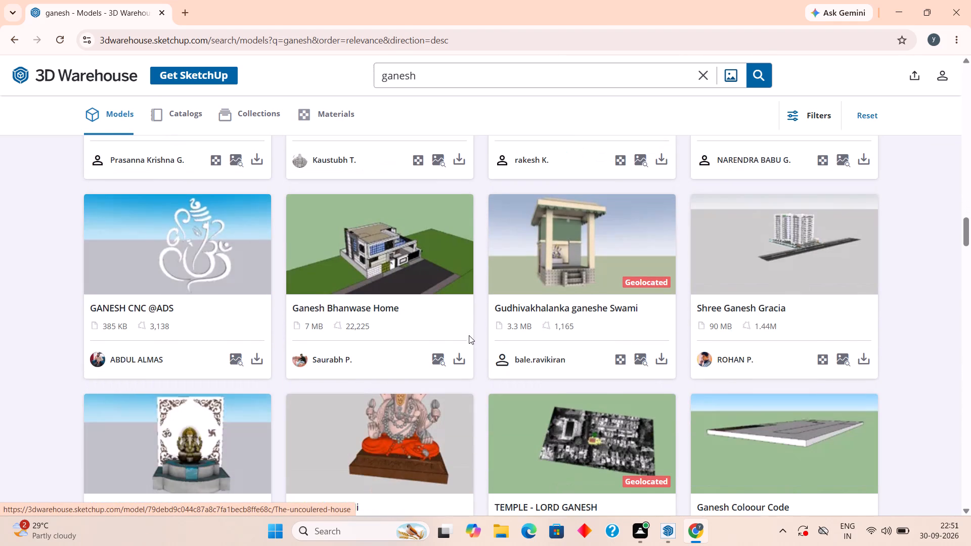
pyautogui.scroll(-2, 469, 335)
pyautogui.scroll(10, 452, 336)
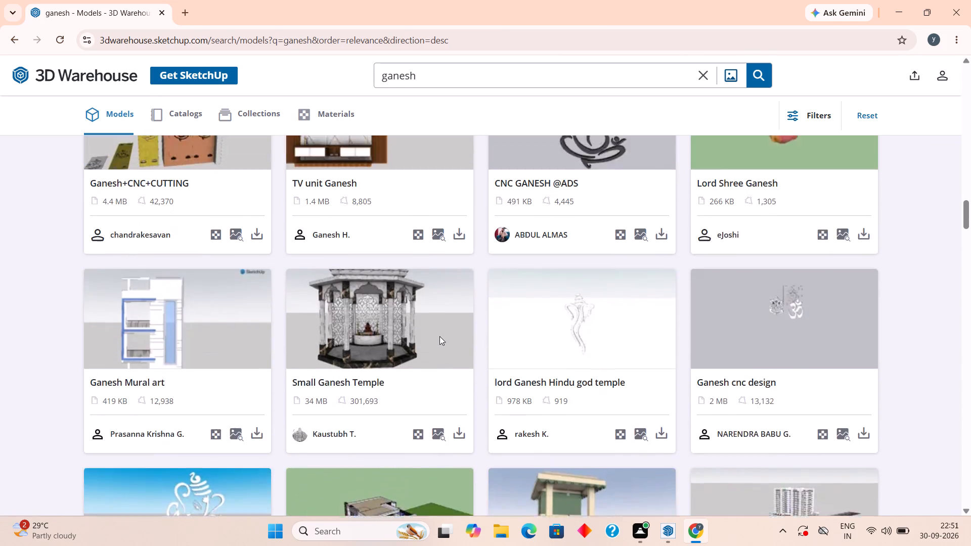
pyautogui.scroll(5, 439, 336)
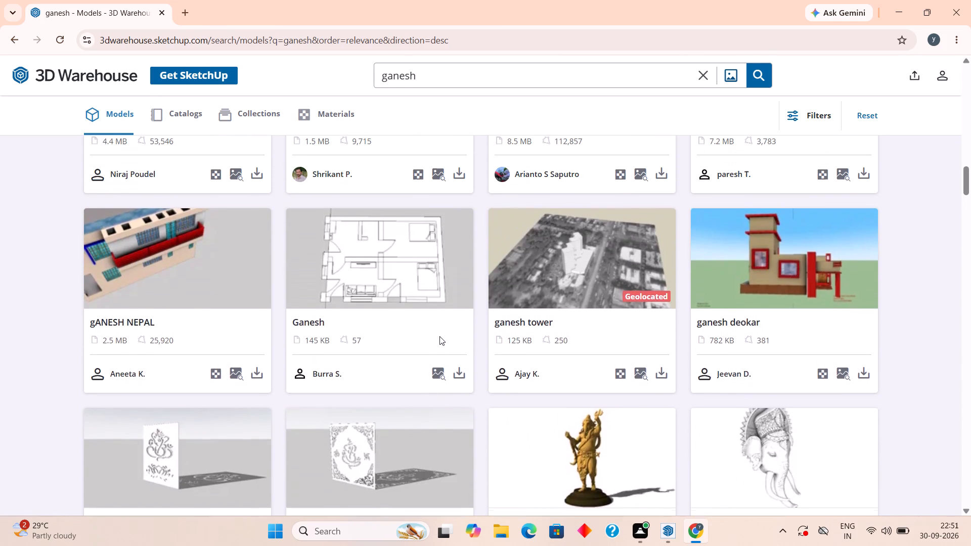
pyautogui.scroll(-14, 439, 336)
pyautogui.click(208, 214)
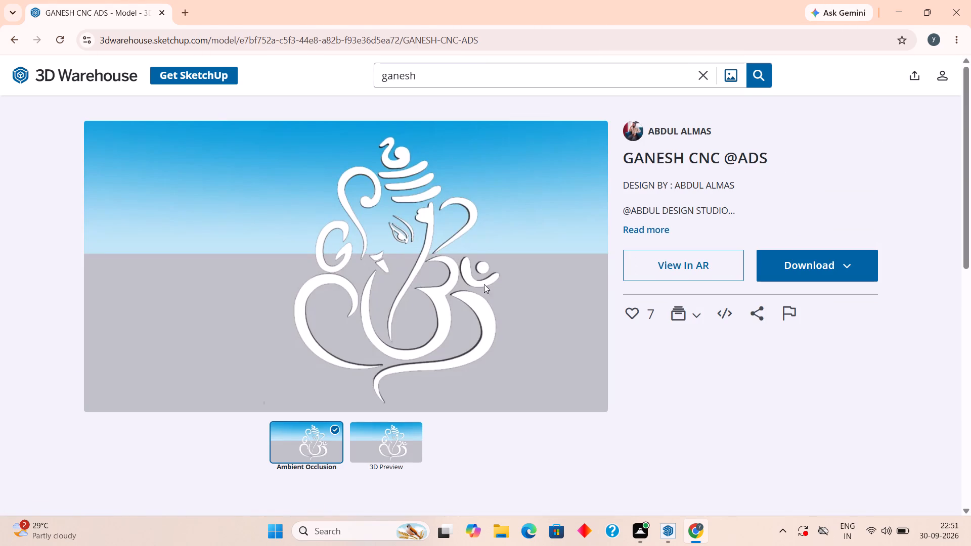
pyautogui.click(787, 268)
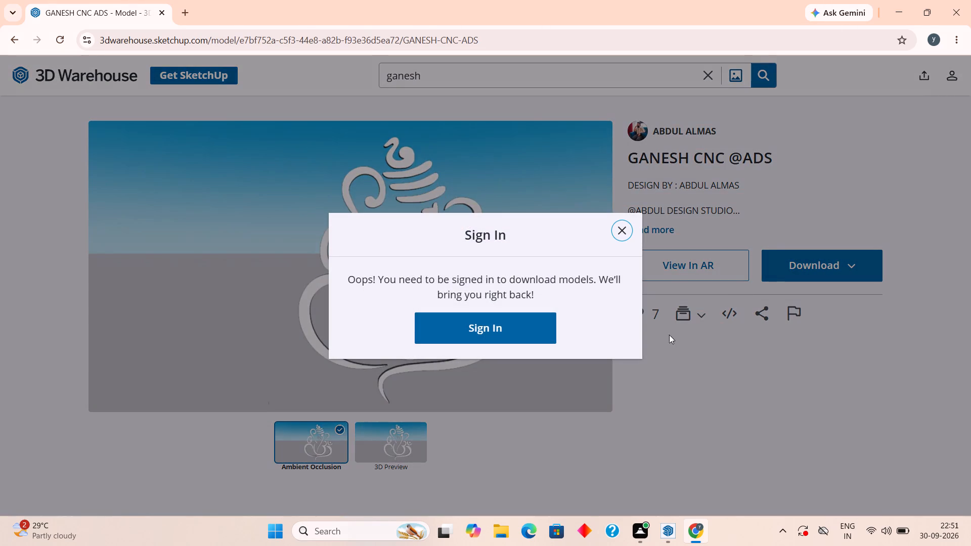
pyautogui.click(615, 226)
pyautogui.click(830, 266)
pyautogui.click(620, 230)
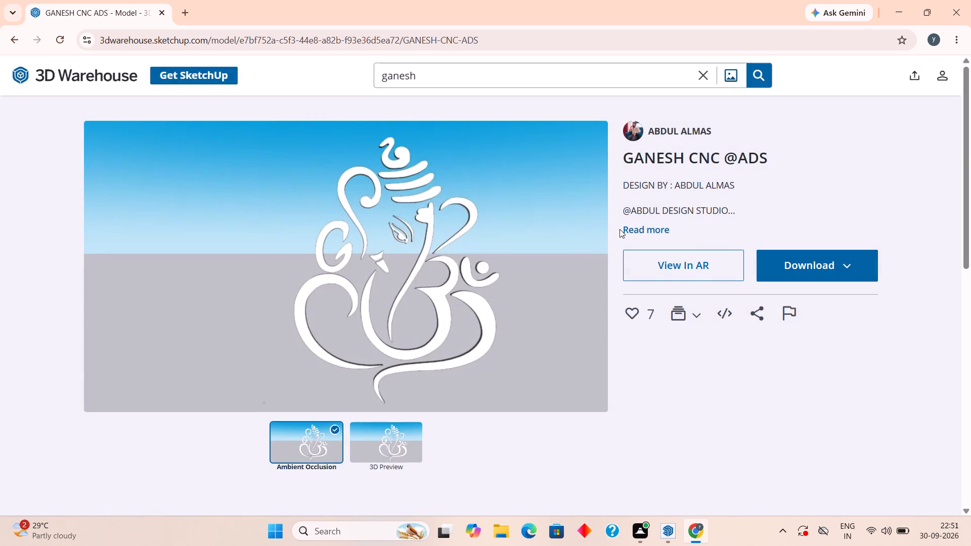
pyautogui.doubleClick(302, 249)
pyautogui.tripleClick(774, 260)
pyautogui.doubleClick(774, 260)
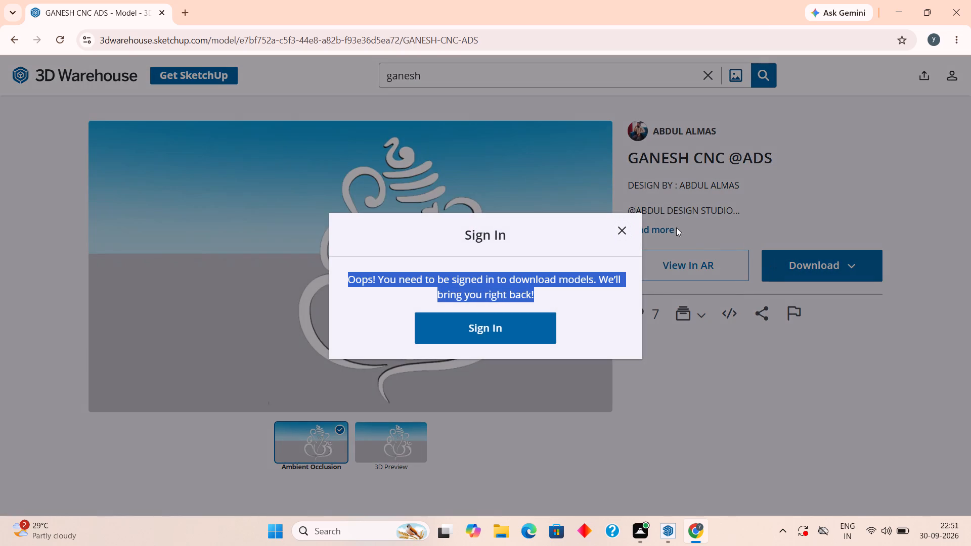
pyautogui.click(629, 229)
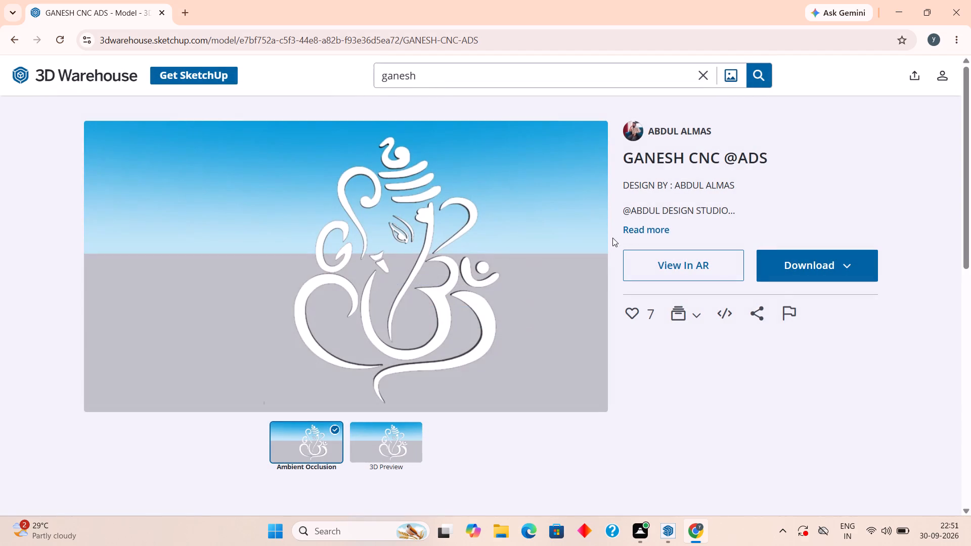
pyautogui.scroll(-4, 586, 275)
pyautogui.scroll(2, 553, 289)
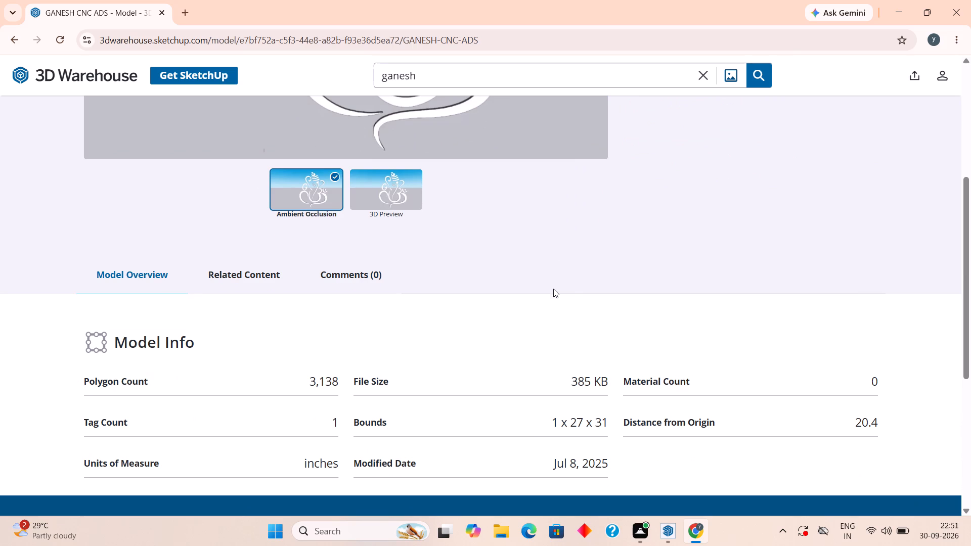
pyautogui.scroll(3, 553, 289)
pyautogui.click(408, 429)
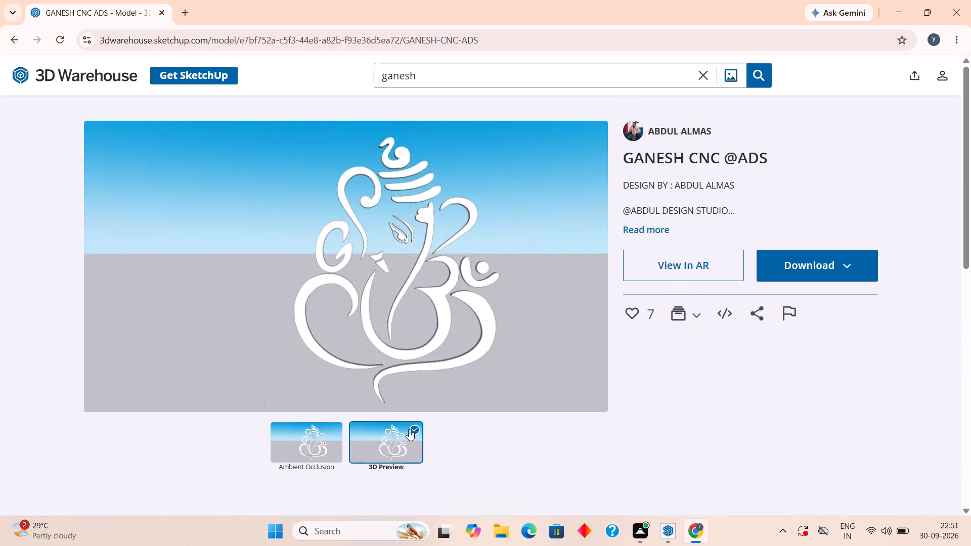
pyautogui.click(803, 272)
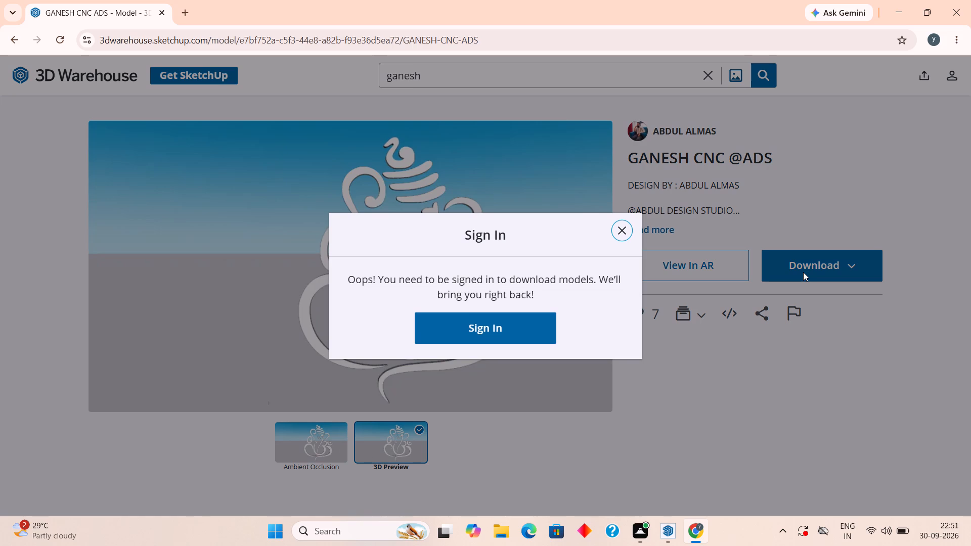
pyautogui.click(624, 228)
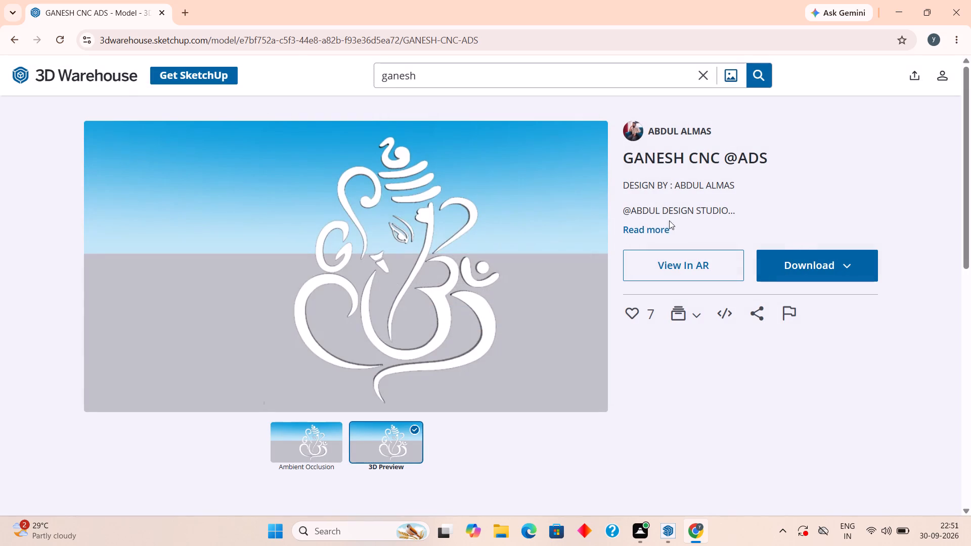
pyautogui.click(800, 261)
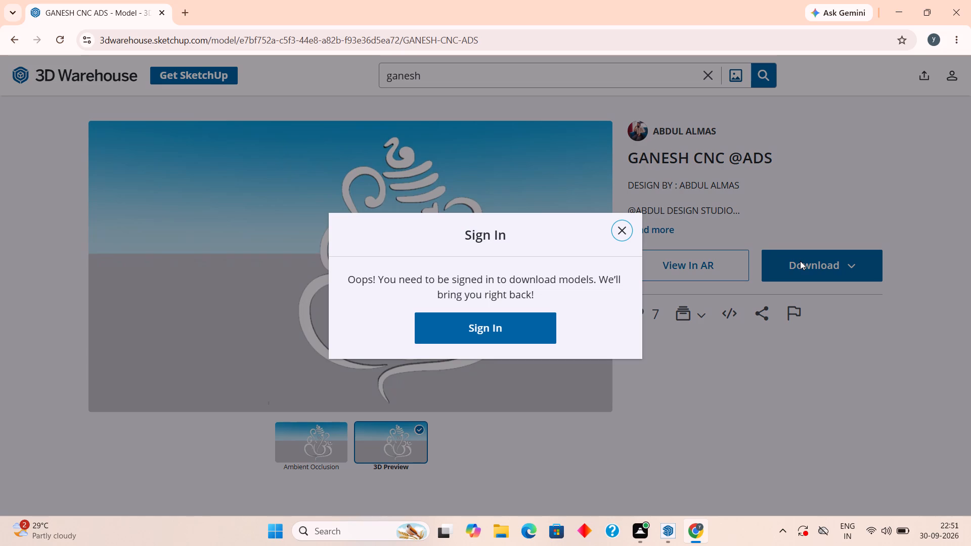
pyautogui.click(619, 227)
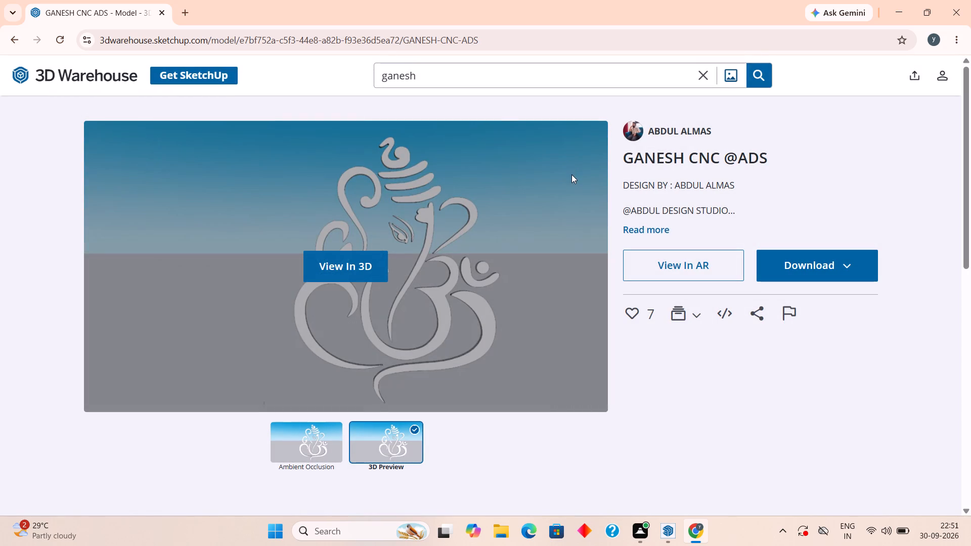
pyautogui.scroll(-5, 340, 231)
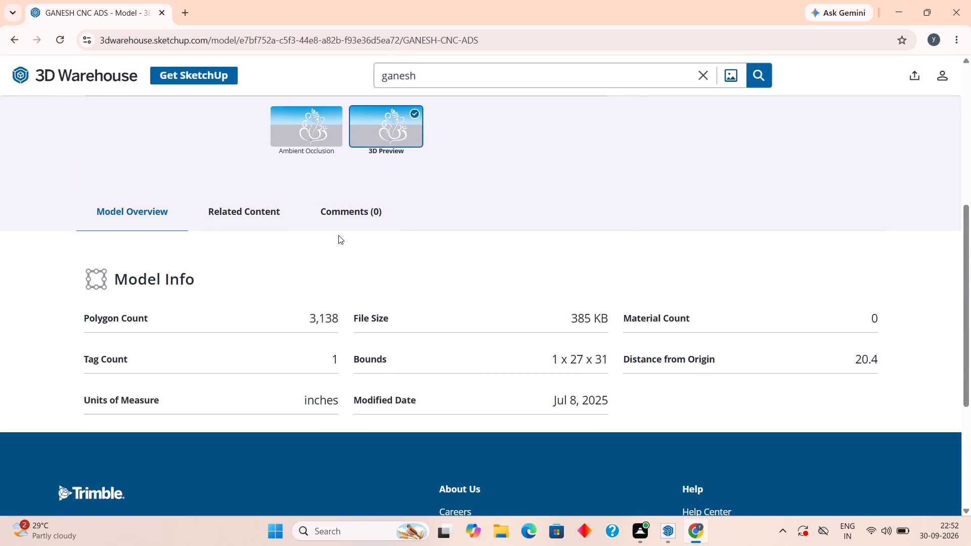
pyautogui.scroll(17, 338, 235)
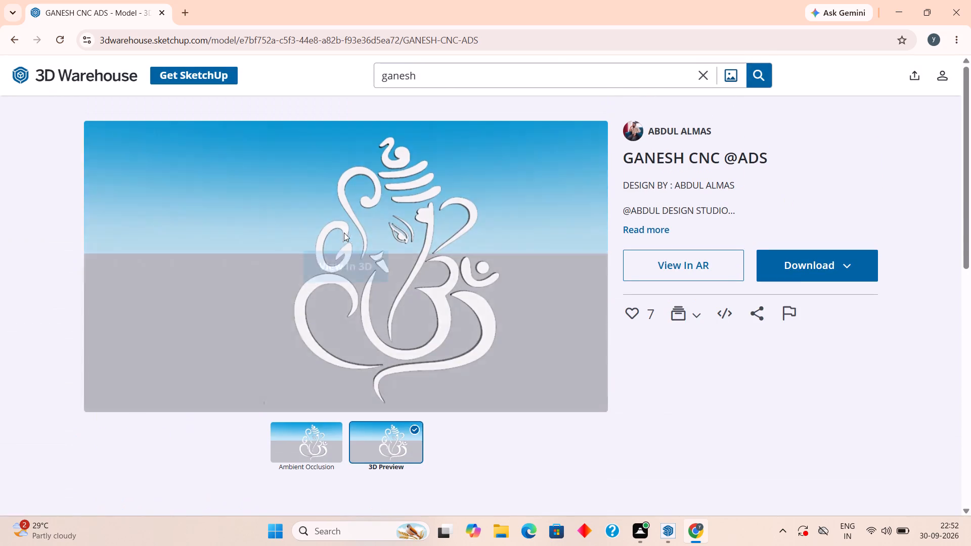
pyautogui.scroll(4, 447, 240)
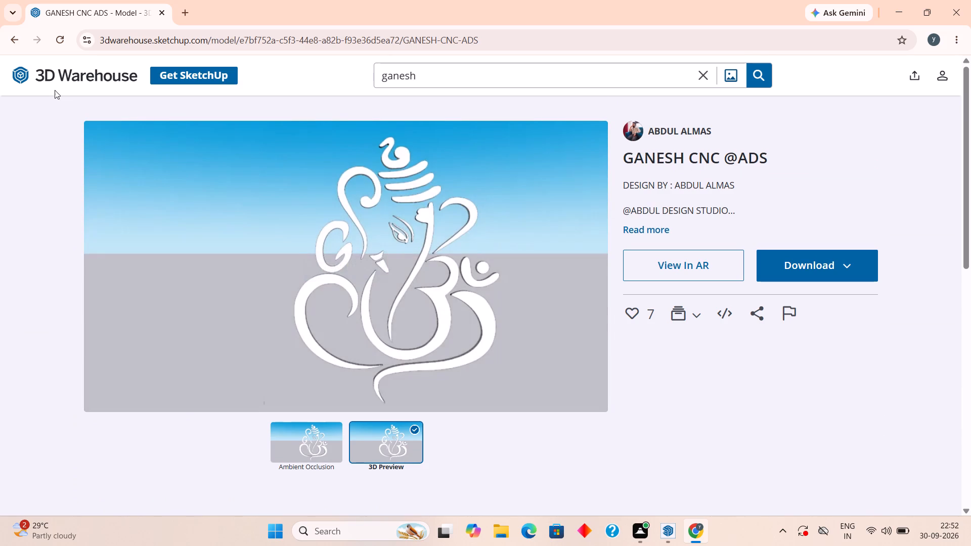
pyautogui.click(55, 90)
pyautogui.click(12, 35)
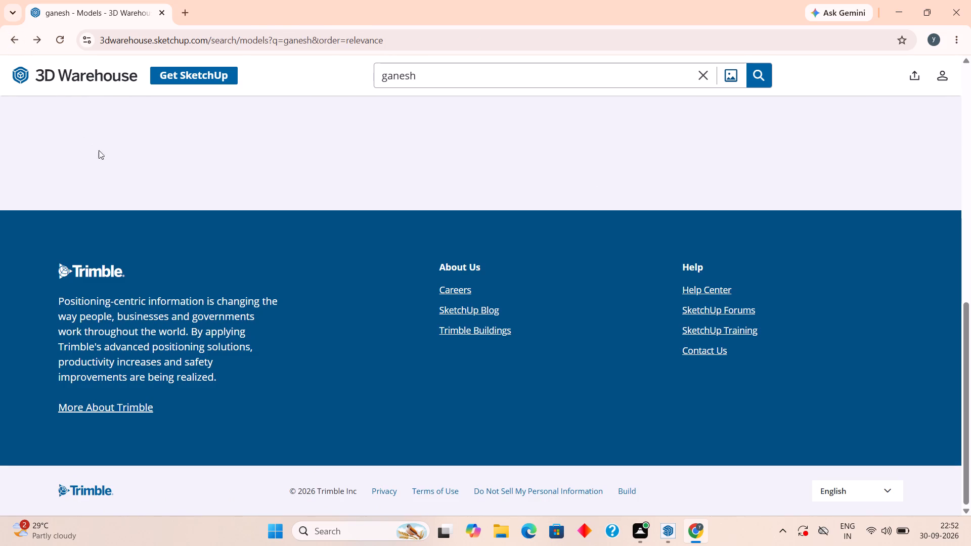
pyautogui.scroll(-3, 175, 288)
pyautogui.scroll(6, 175, 290)
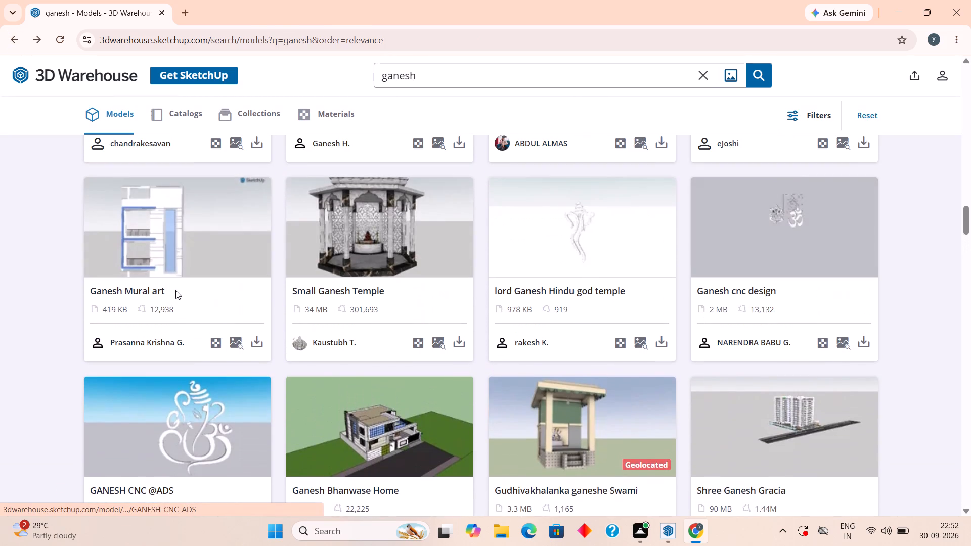
pyautogui.scroll(9, 175, 290)
pyautogui.scroll(-4, 175, 290)
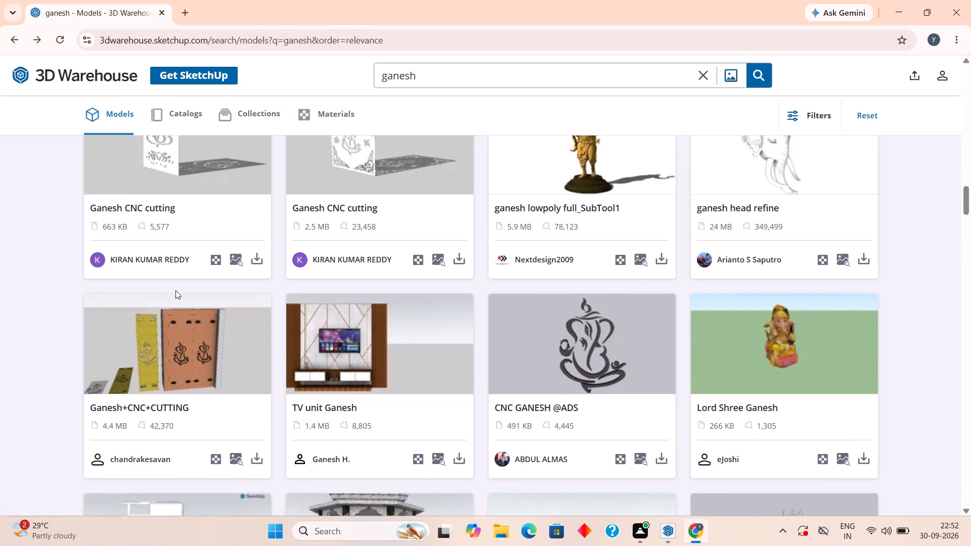
pyautogui.scroll(15, 175, 290)
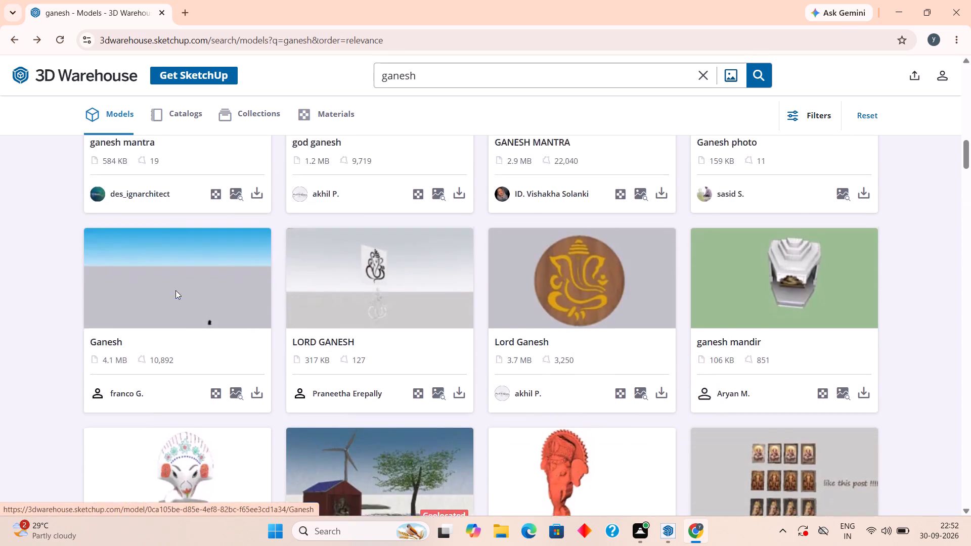
pyautogui.scroll(12, 175, 290)
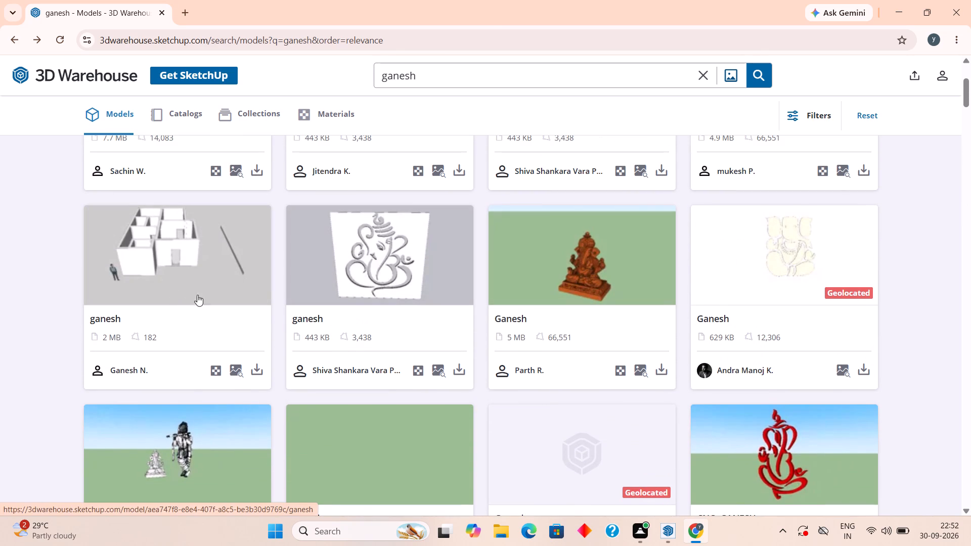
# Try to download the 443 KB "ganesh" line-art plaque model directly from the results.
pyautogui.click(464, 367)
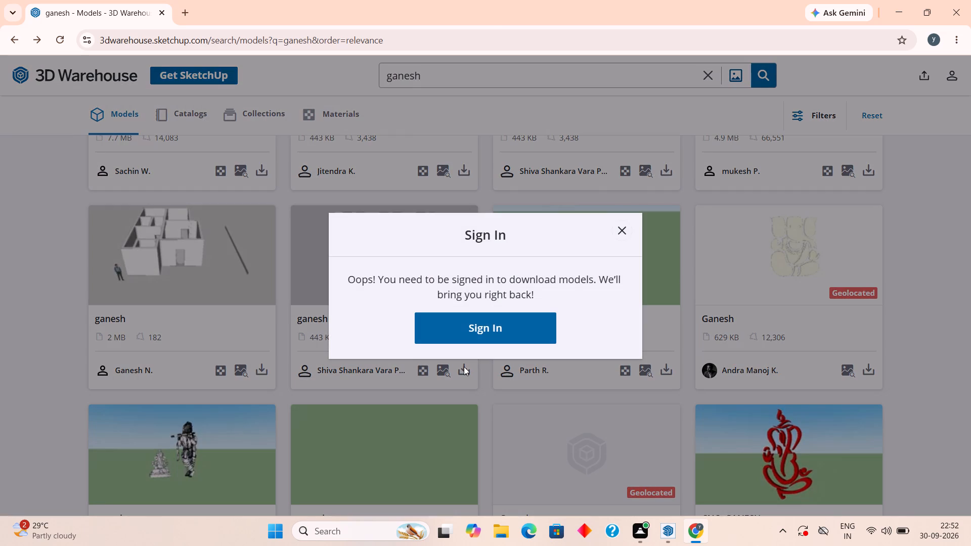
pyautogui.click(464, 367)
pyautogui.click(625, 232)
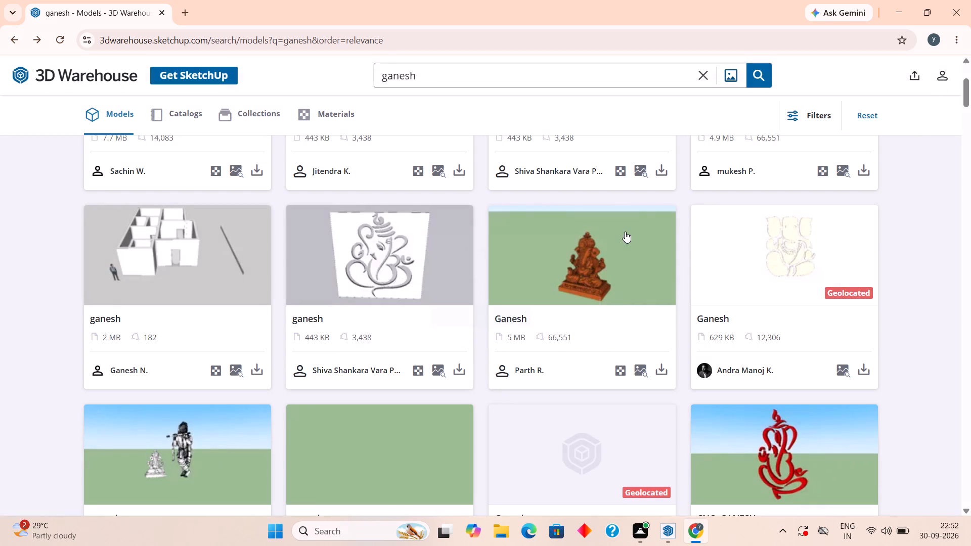
# Close the 3D Warehouse browser window and return to the house model in SketchUp.
pyautogui.click(949, 15)
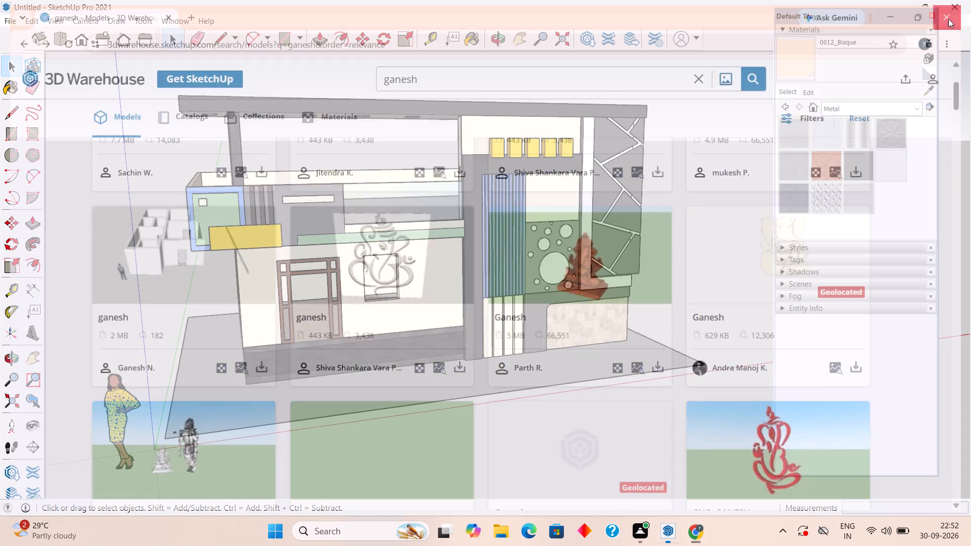
# Examine the front facade around the blue slats, the blank cream wall area and the circle-cutout panel.
pyautogui.moveTo(526, 240); pyautogui.dragTo(463, 199, button='middle')
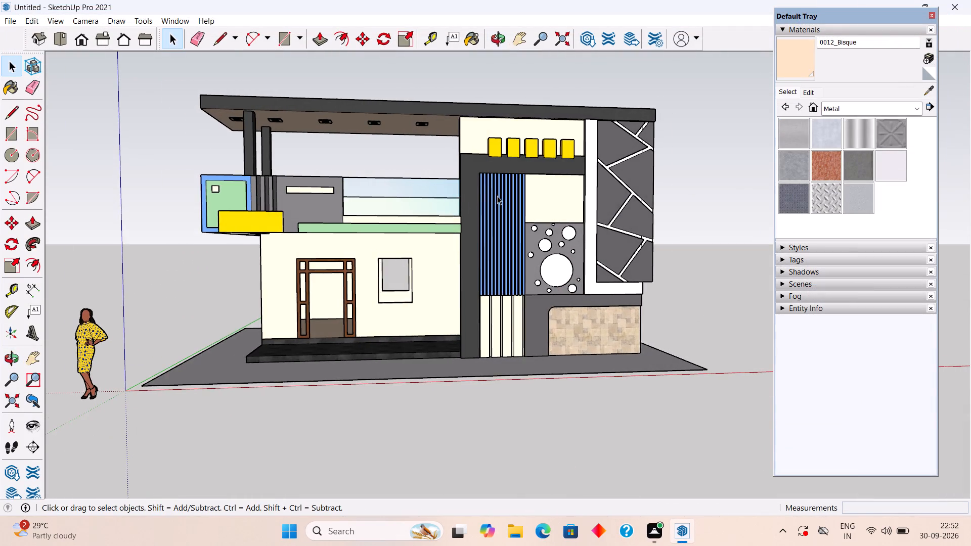
pyautogui.scroll(9, 500, 198)
pyautogui.moveTo(573, 157); pyautogui.dragTo(543, 212, button='middle')
pyautogui.scroll(3, 543, 210)
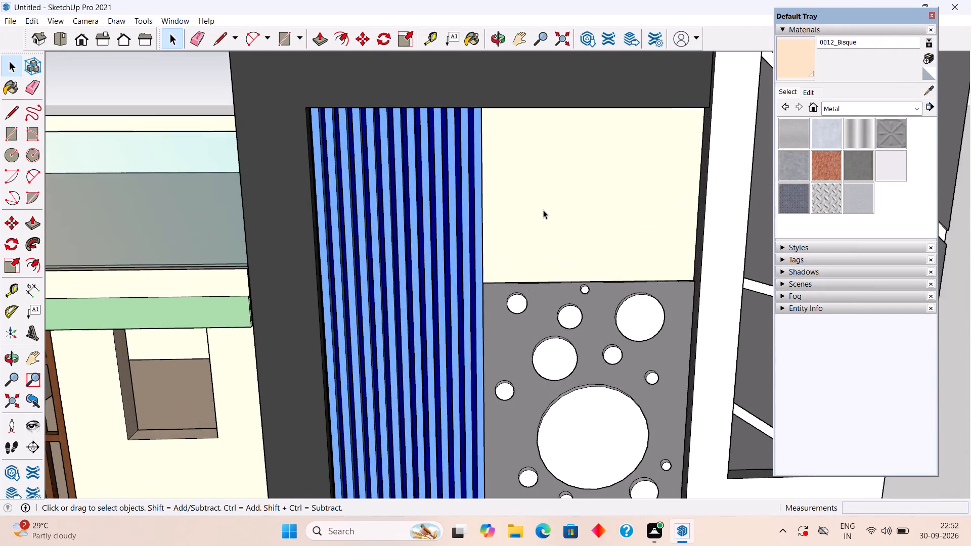
pyautogui.scroll(-12, 543, 210)
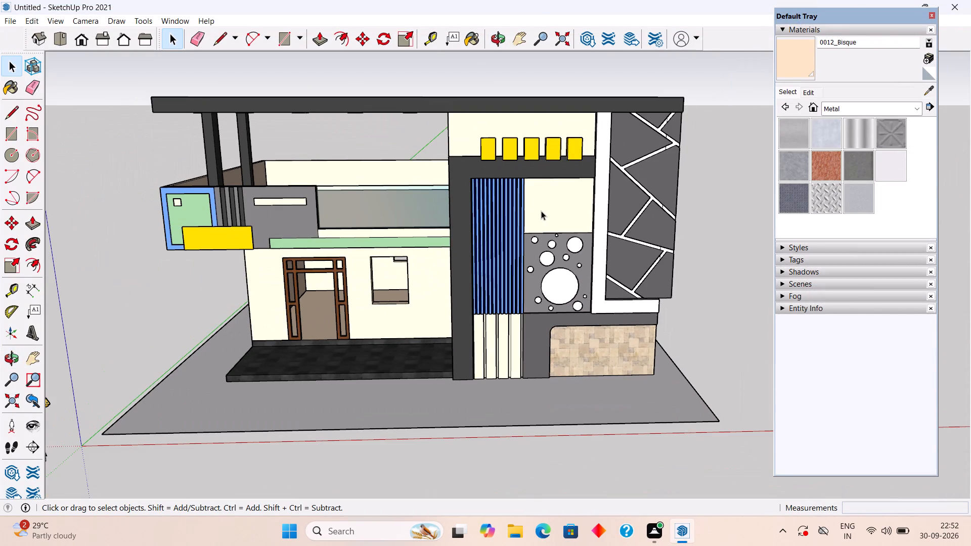
pyautogui.scroll(-5, 541, 211)
pyautogui.scroll(2, 541, 211)
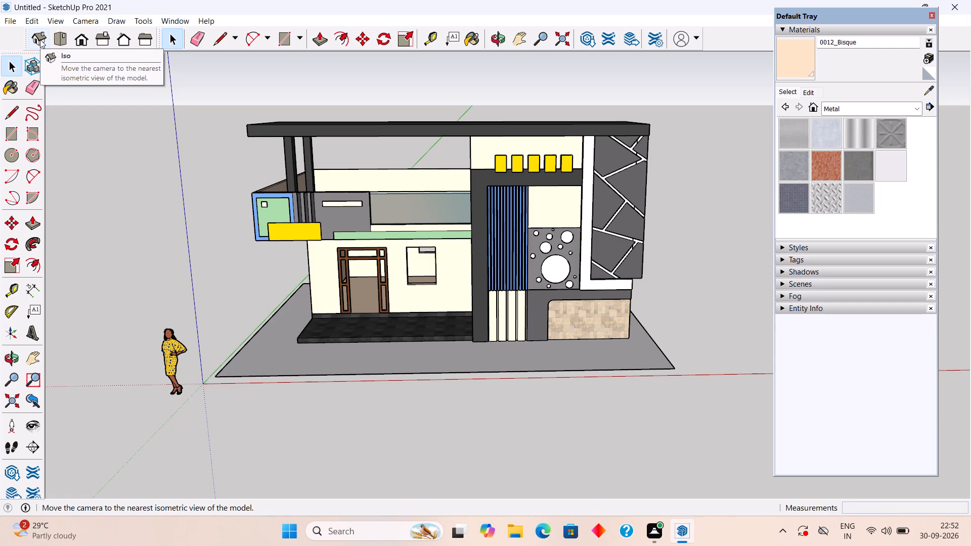
pyautogui.scroll(-3, 0, 64)
# Examine the side elevation and the covered entrance porch, including its ceiling, end wall, door and window openings.
pyautogui.moveTo(341, 214); pyautogui.dragTo(348, 223, button='middle')
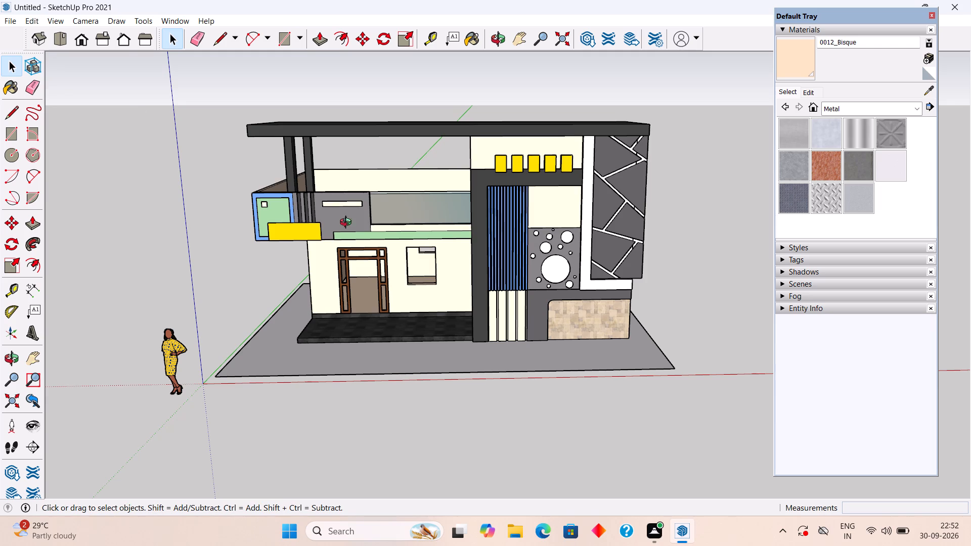
pyautogui.moveTo(348, 223); pyautogui.dragTo(654, 256, button='middle')
pyautogui.moveTo(461, 304); pyautogui.dragTo(587, 302, button='middle')
pyautogui.moveTo(461, 293); pyautogui.dragTo(479, 205, button='middle')
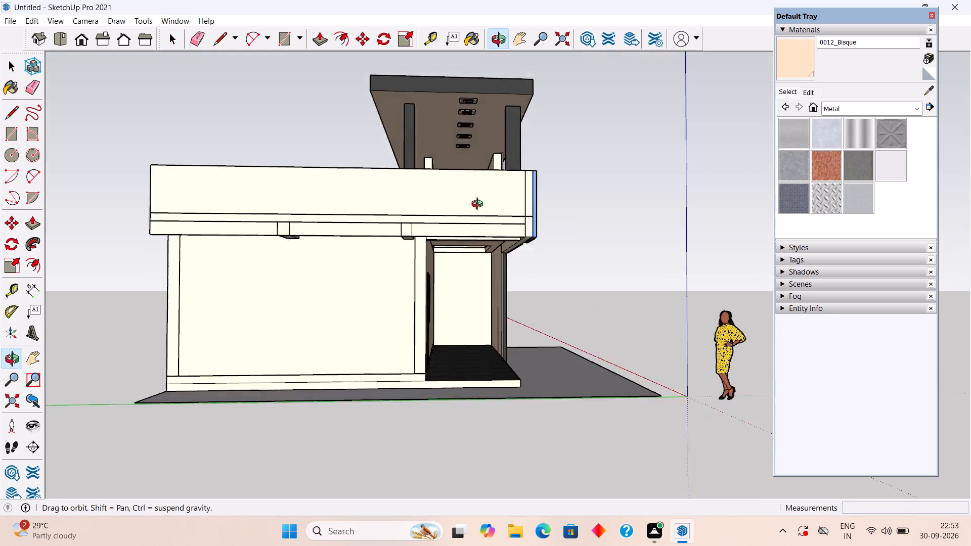
pyautogui.moveTo(479, 205); pyautogui.dragTo(487, 169, button='middle')
pyautogui.scroll(5, 459, 268)
pyautogui.moveTo(476, 246); pyautogui.dragTo(477, 231, button='middle')
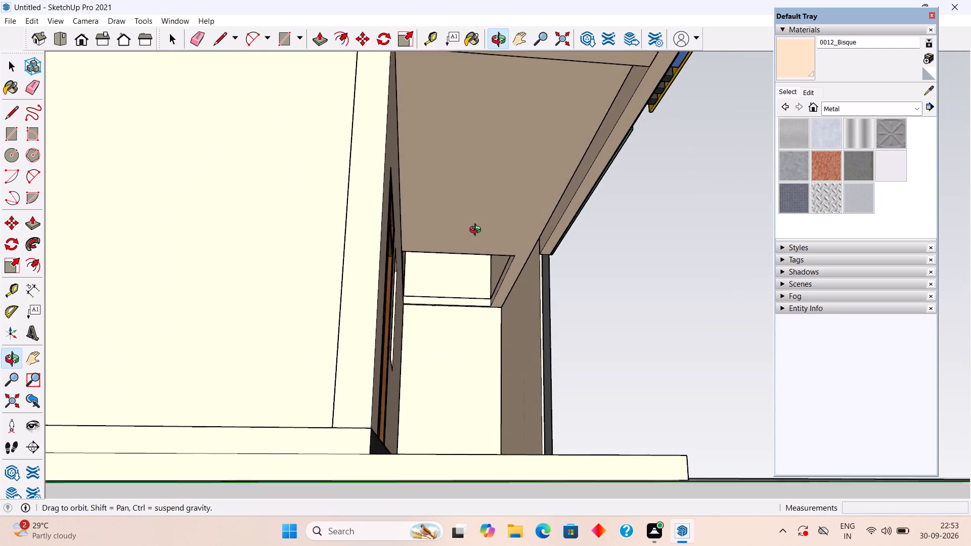
pyautogui.moveTo(477, 231); pyautogui.dragTo(475, 237, button='middle')
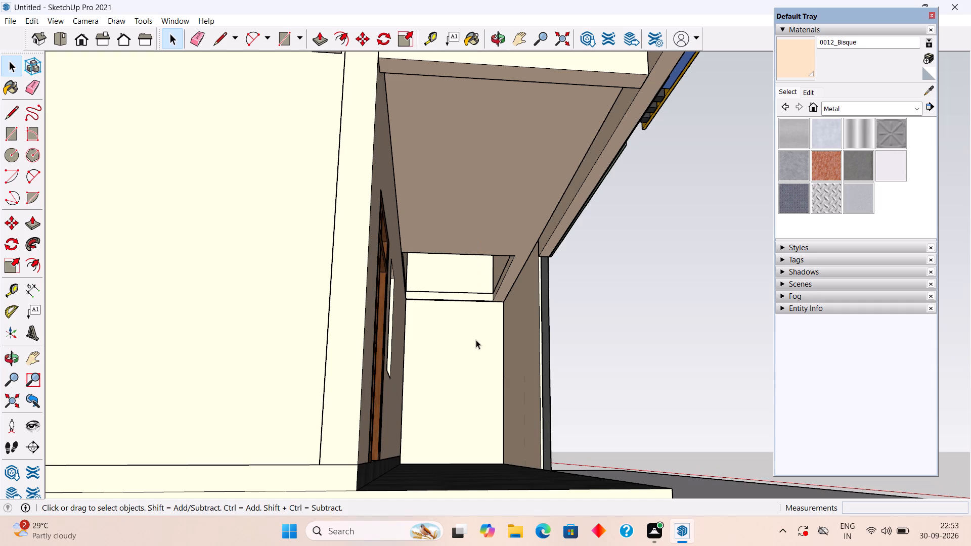
pyautogui.scroll(1, 476, 340)
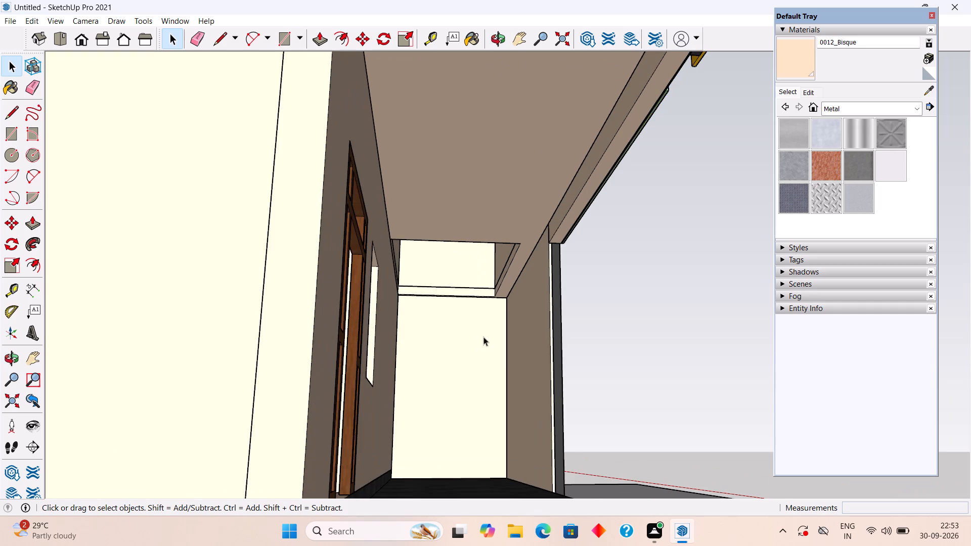
pyautogui.moveTo(488, 335); pyautogui.dragTo(482, 348, button='middle')
pyautogui.scroll(3, 482, 350)
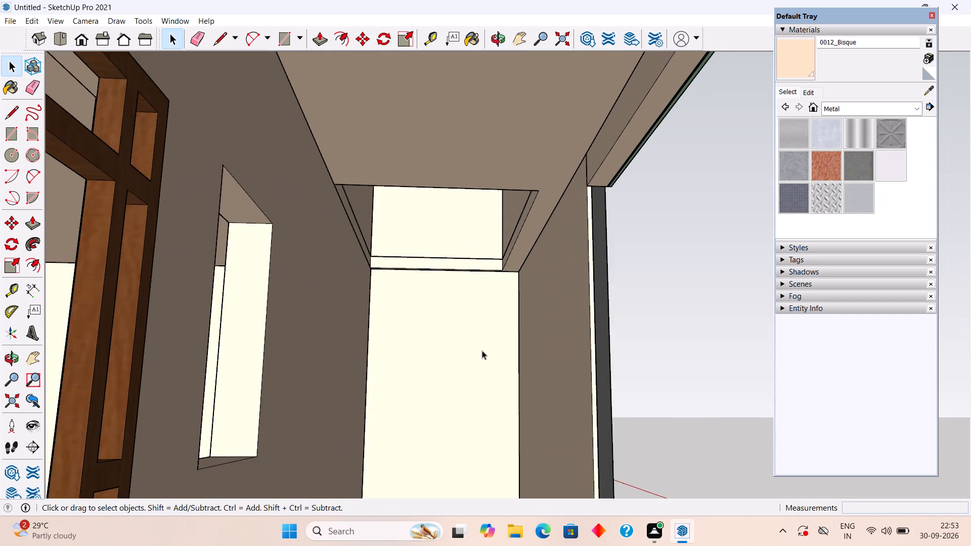
pyautogui.scroll(-2, 482, 350)
pyautogui.middleClick(469, 418)
pyautogui.scroll(-2, 469, 418)
pyautogui.moveTo(469, 418); pyautogui.dragTo(466, 438, button='middle')
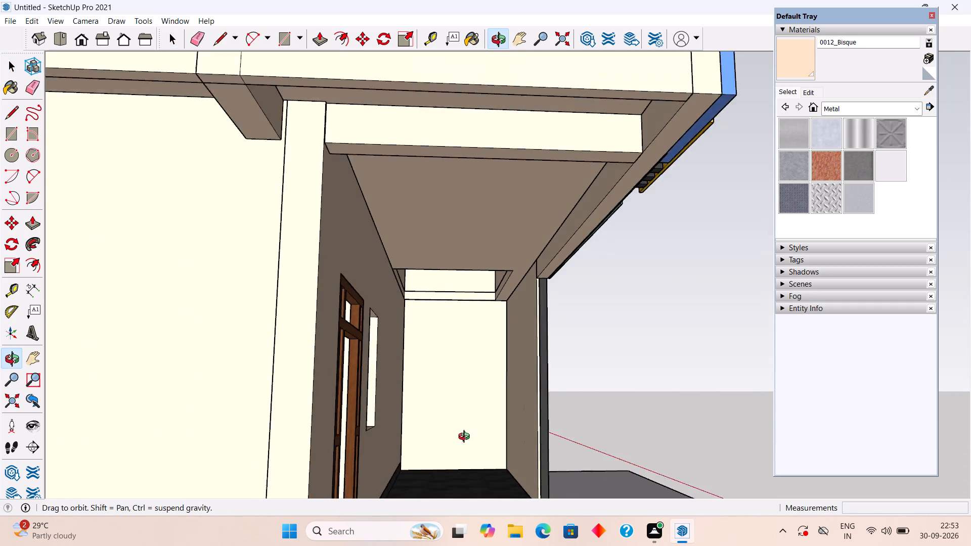
pyautogui.moveTo(466, 438); pyautogui.dragTo(452, 446, button='middle')
pyautogui.scroll(-1, 466, 442)
pyautogui.middleClick(452, 447)
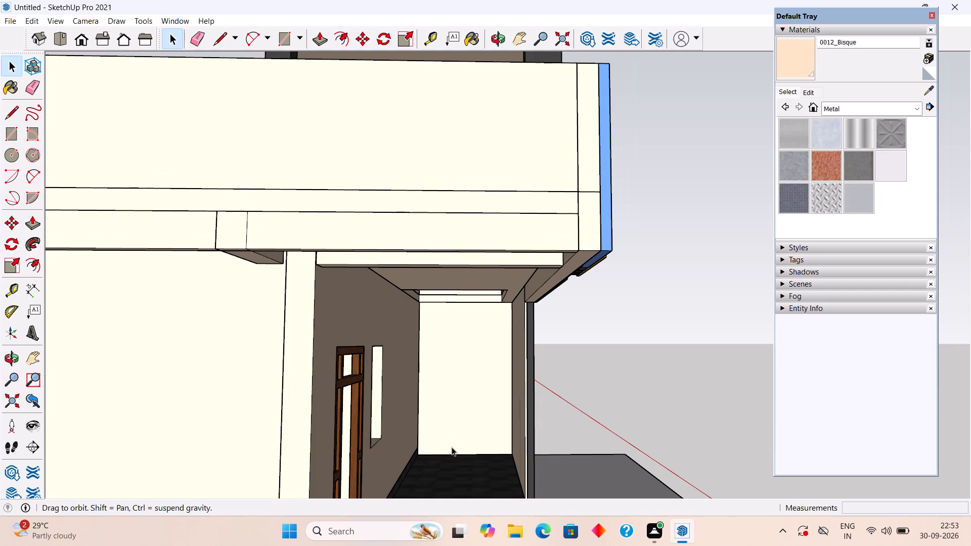
pyautogui.moveTo(460, 371); pyautogui.dragTo(464, 319, button='middle')
pyautogui.scroll(-3, 464, 319)
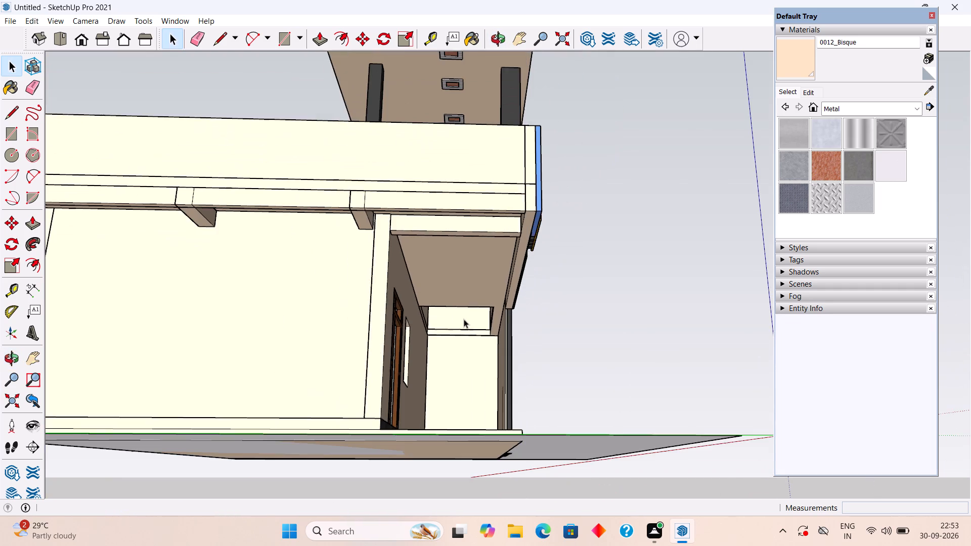
pyautogui.scroll(1, 455, 393)
pyautogui.moveTo(455, 393); pyautogui.dragTo(459, 431, button='middle')
pyautogui.scroll(5, 497, 441)
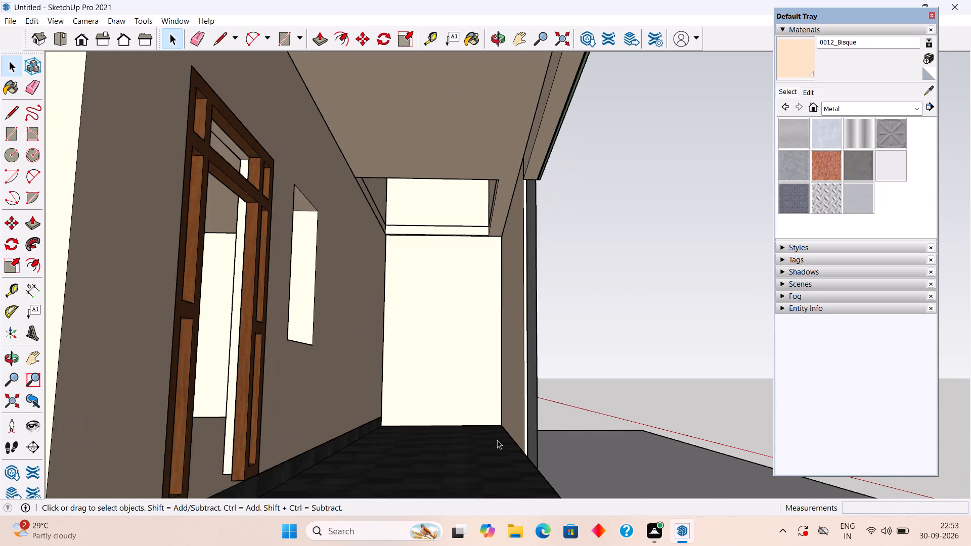
pyautogui.scroll(-10, 551, 468)
# Review the whole front elevation from several angles, checking the balcony, roof slab, slatted tower and patterned grey panel.
pyautogui.moveTo(500, 374); pyautogui.dragTo(387, 373, button='middle')
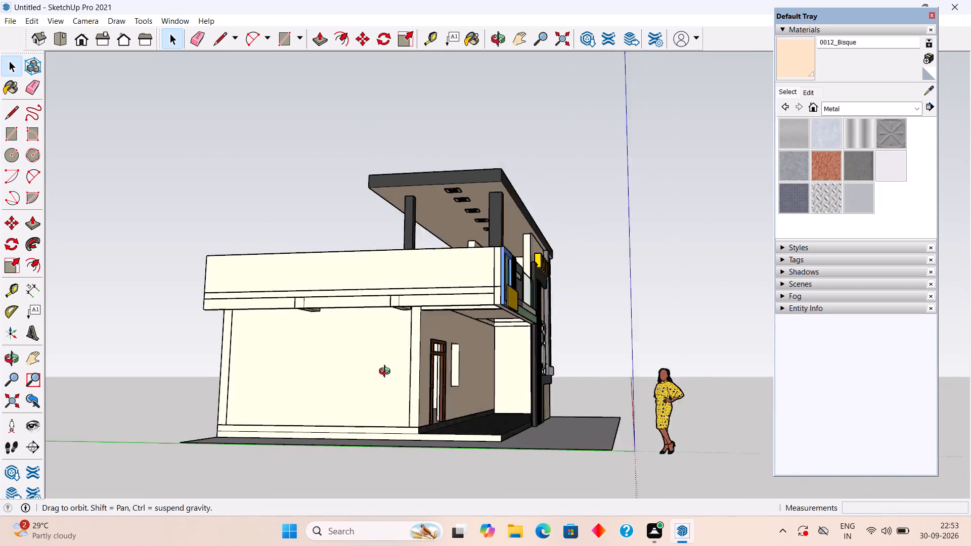
pyautogui.moveTo(387, 373); pyautogui.dragTo(213, 366, button='middle')
pyautogui.moveTo(394, 379); pyautogui.dragTo(319, 414, button='middle')
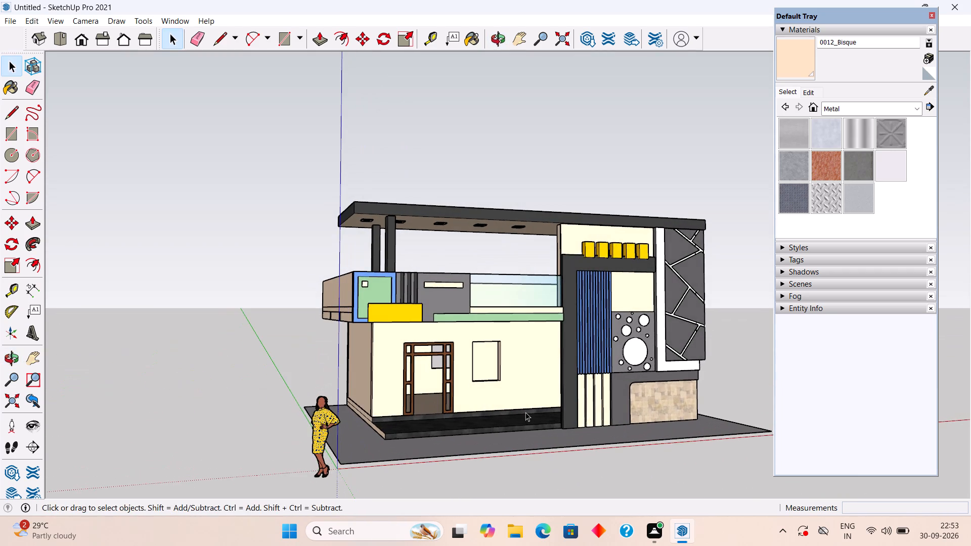
pyautogui.moveTo(526, 411); pyautogui.dragTo(499, 401, button='middle')
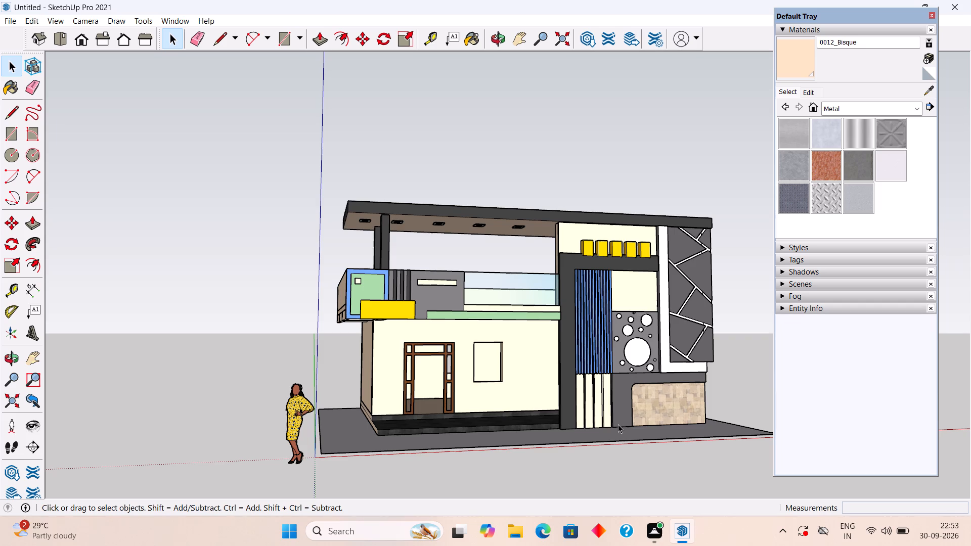
pyautogui.scroll(-3, 618, 424)
pyautogui.moveTo(525, 359); pyautogui.dragTo(459, 329, button='middle')
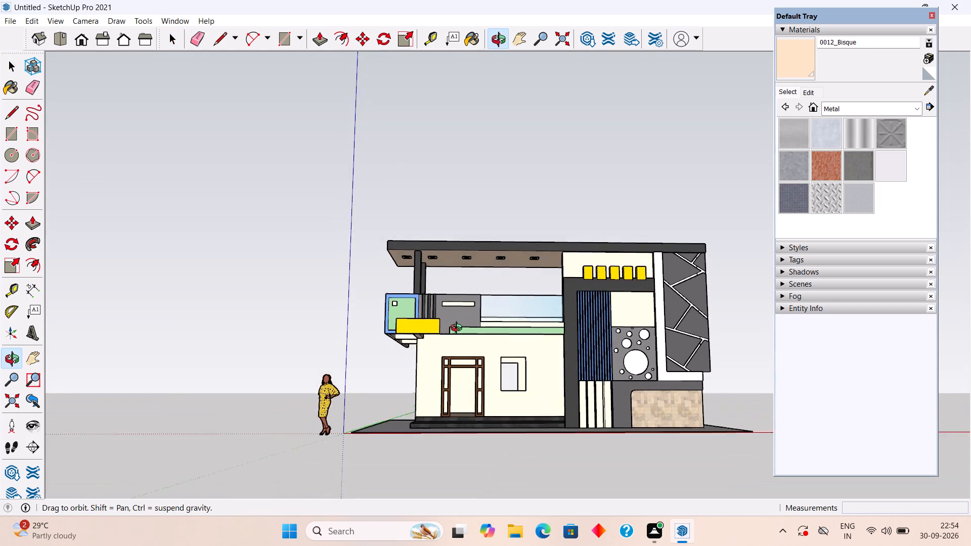
pyautogui.moveTo(459, 329); pyautogui.dragTo(457, 325, button='middle')
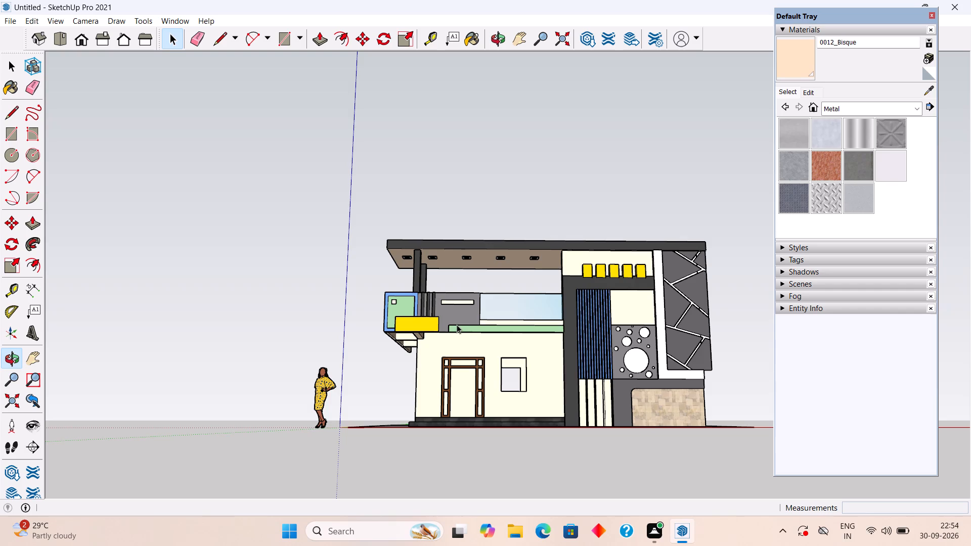
pyautogui.click(524, 203)
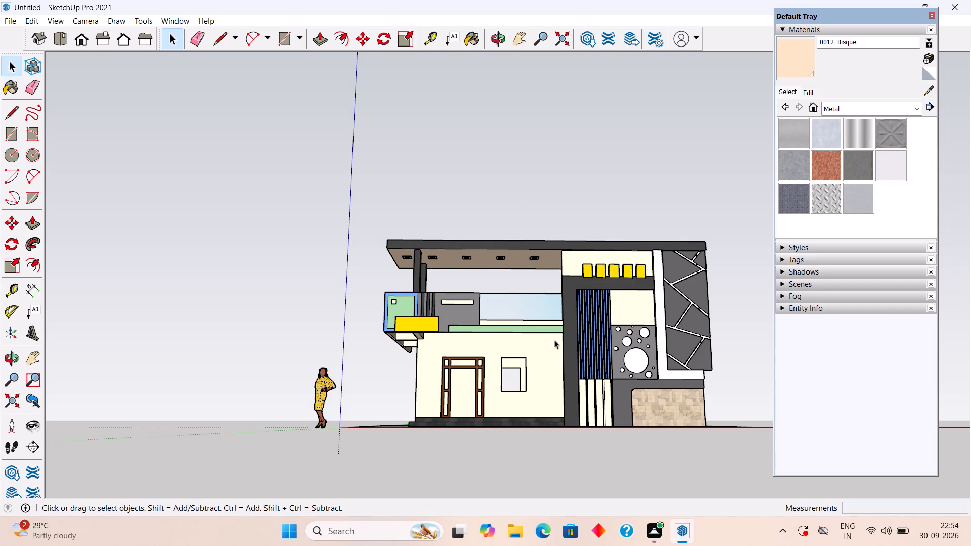
pyautogui.moveTo(561, 357); pyautogui.dragTo(564, 365, button='middle')
pyautogui.scroll(6, 564, 365)
pyautogui.scroll(-4, 564, 365)
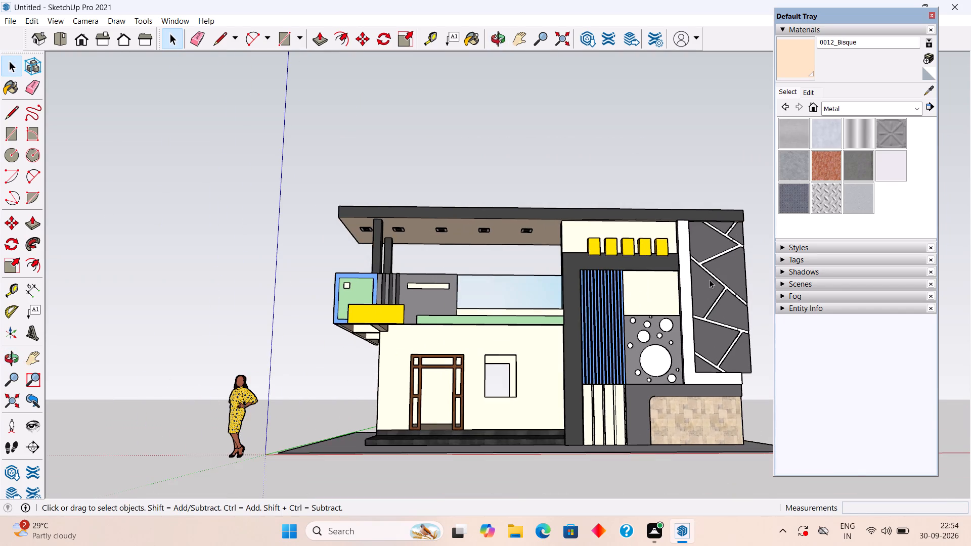
pyautogui.scroll(6, 710, 280)
pyautogui.scroll(1, 760, 202)
pyautogui.scroll(-5, 760, 202)
pyautogui.moveTo(725, 215); pyautogui.dragTo(712, 229, button='middle')
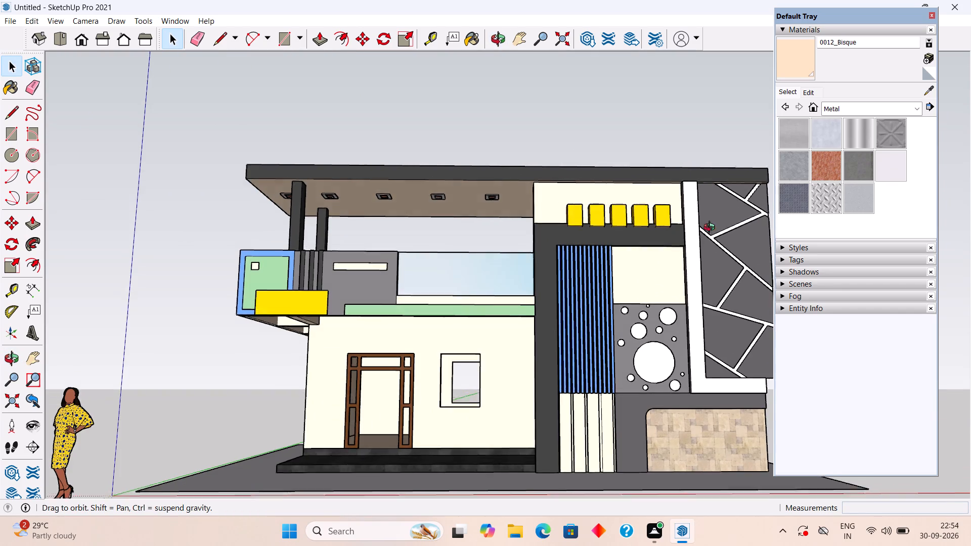
pyautogui.moveTo(712, 229); pyautogui.dragTo(689, 318, button='middle')
pyautogui.scroll(-1, 685, 281)
pyautogui.scroll(1, 690, 318)
pyautogui.scroll(-6, 700, 327)
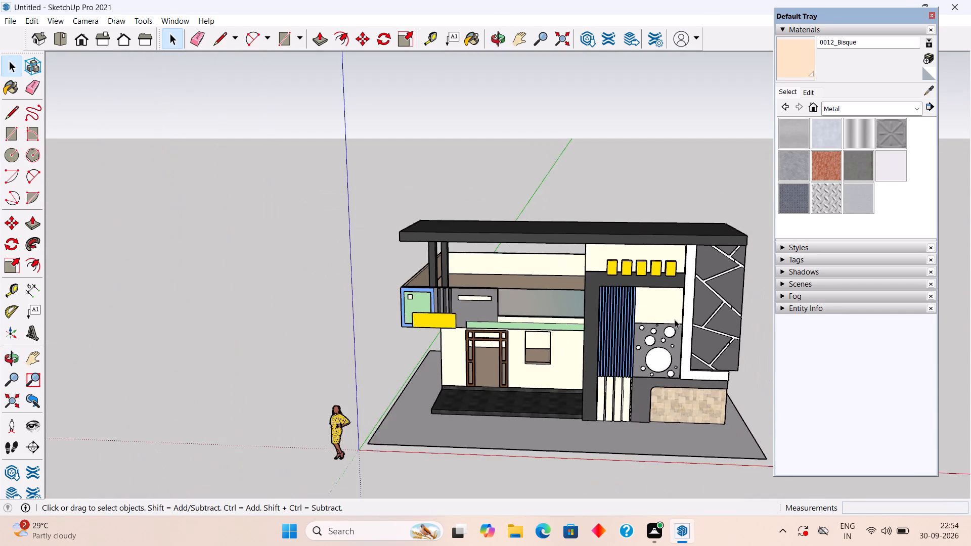
pyautogui.scroll(-1, 675, 320)
pyautogui.scroll(4, 762, 342)
pyautogui.moveTo(722, 357); pyautogui.dragTo(743, 316, button='middle')
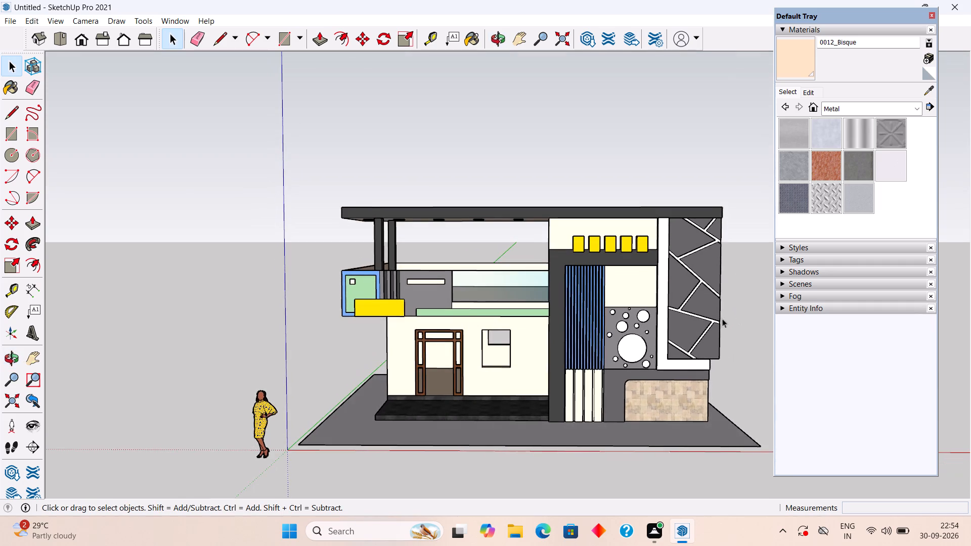
pyautogui.scroll(2, 668, 321)
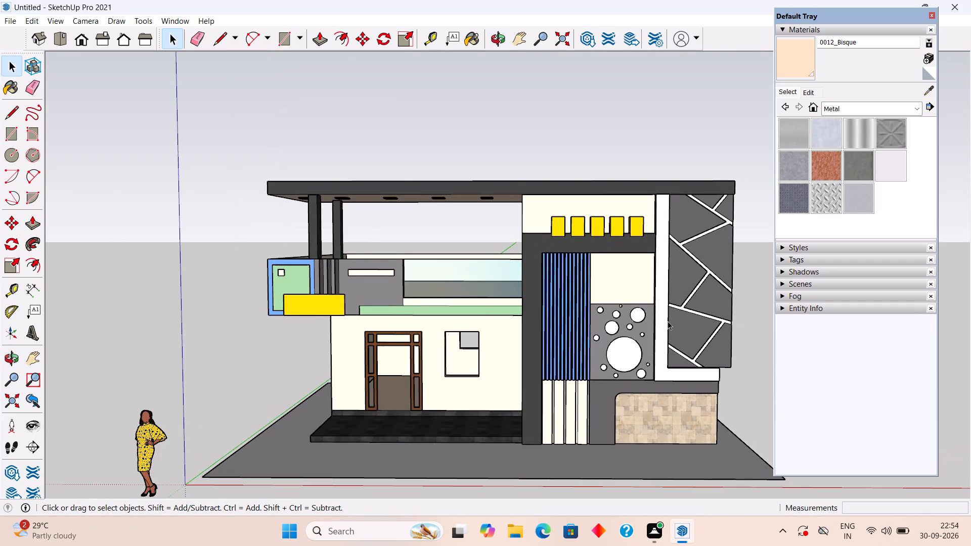
pyautogui.scroll(2, 668, 321)
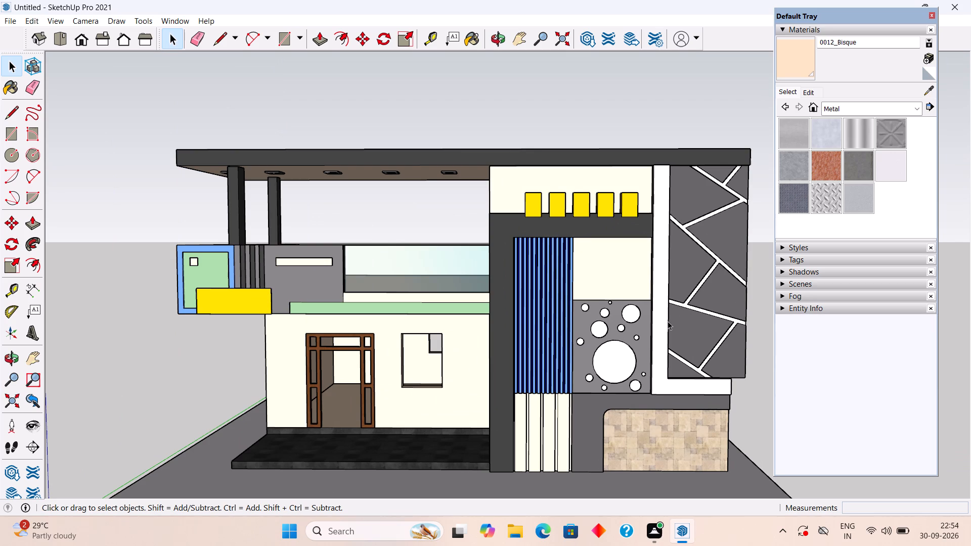
pyautogui.scroll(-3, 661, 329)
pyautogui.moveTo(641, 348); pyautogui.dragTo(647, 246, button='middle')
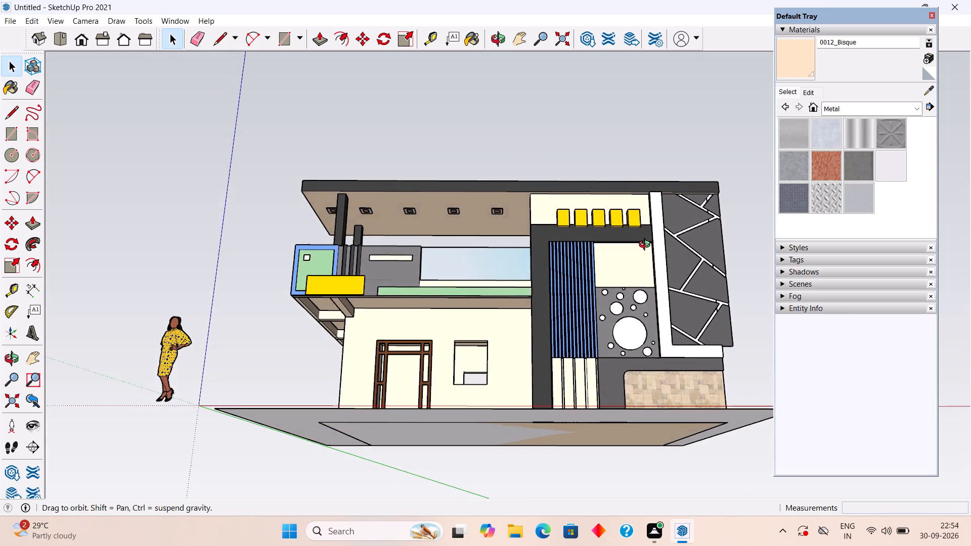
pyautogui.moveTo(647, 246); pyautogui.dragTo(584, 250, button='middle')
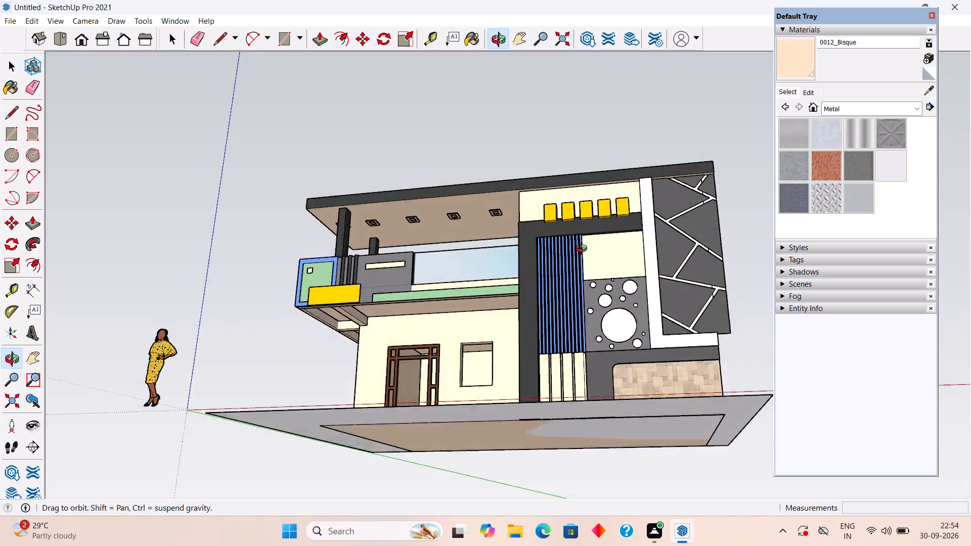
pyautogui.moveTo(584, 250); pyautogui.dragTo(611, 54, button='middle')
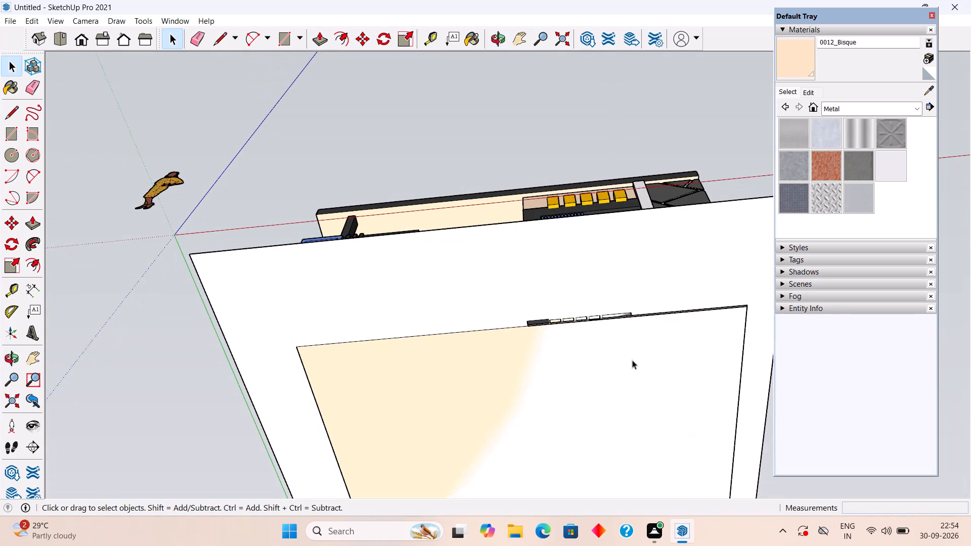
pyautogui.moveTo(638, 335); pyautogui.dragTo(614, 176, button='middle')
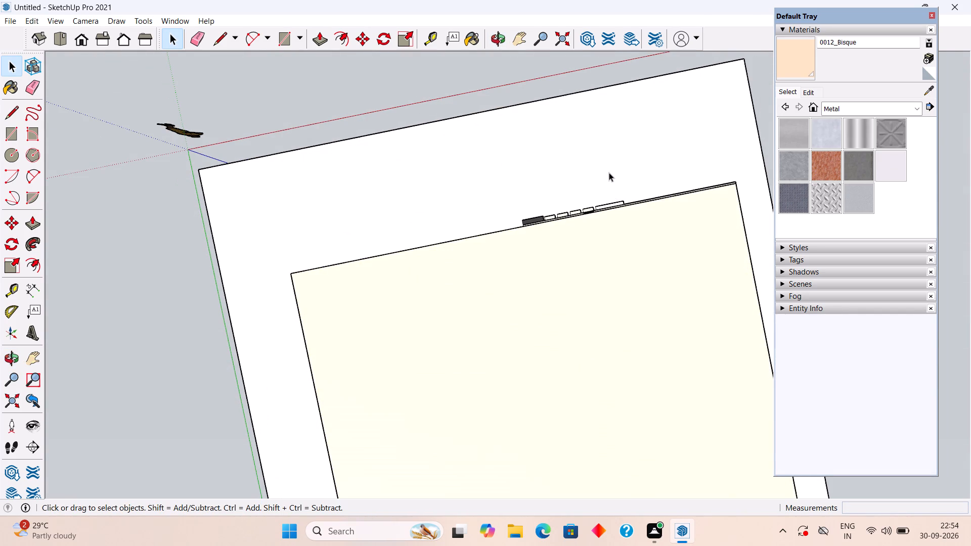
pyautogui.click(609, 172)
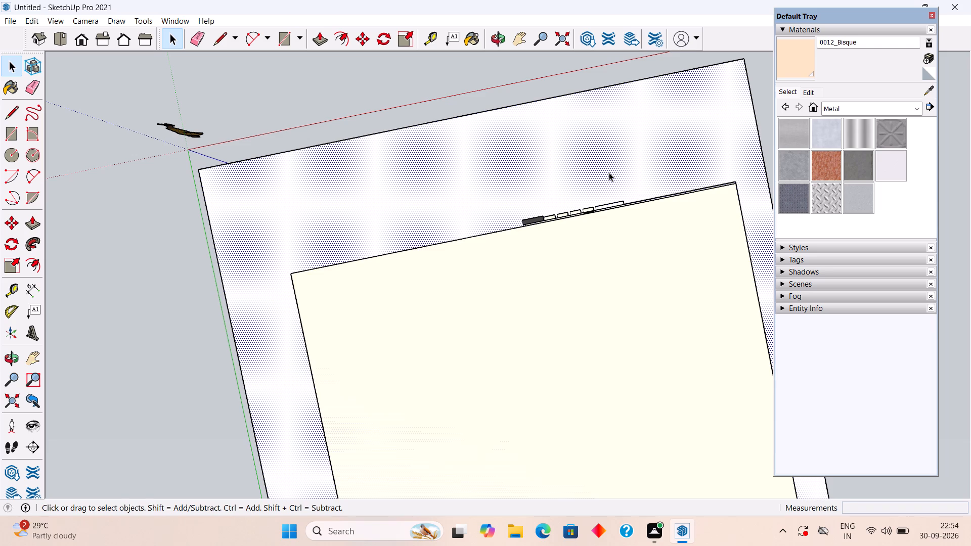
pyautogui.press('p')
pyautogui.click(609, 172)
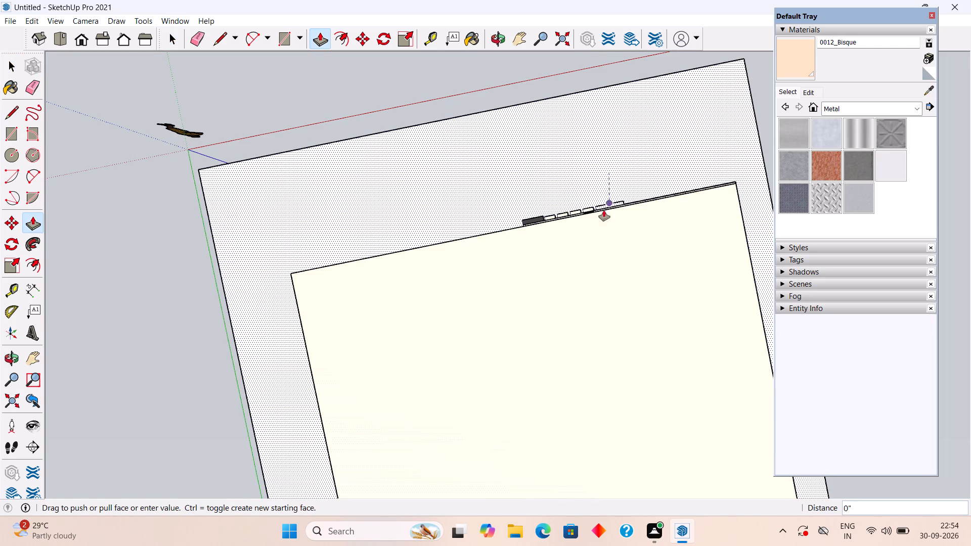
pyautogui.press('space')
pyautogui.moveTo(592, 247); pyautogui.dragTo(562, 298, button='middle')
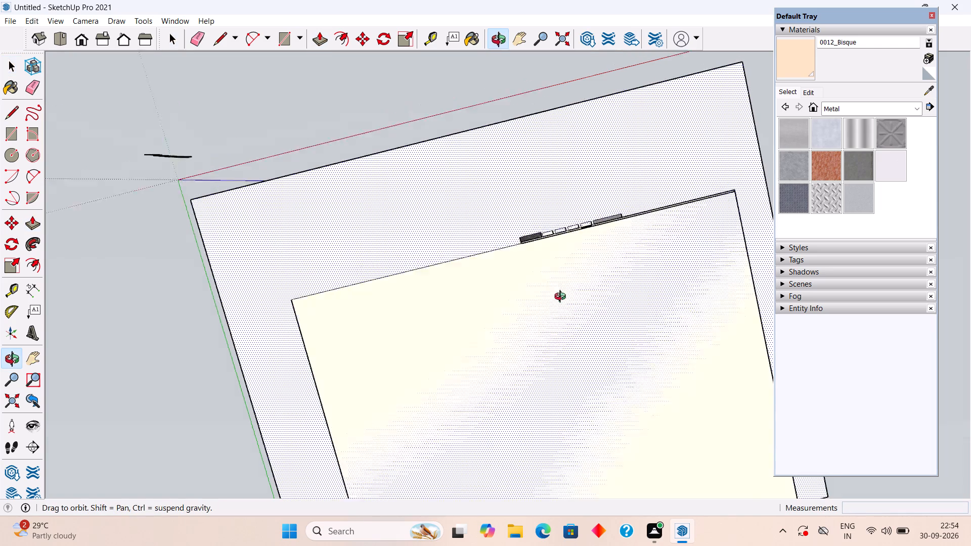
# Examine the underside of the base slab and the whole front elevation of the house.
pyautogui.moveTo(562, 298); pyautogui.dragTo(484, 464, button='middle')
pyautogui.scroll(-4, 486, 462)
pyautogui.moveTo(471, 420); pyautogui.dragTo(680, 453, button='middle')
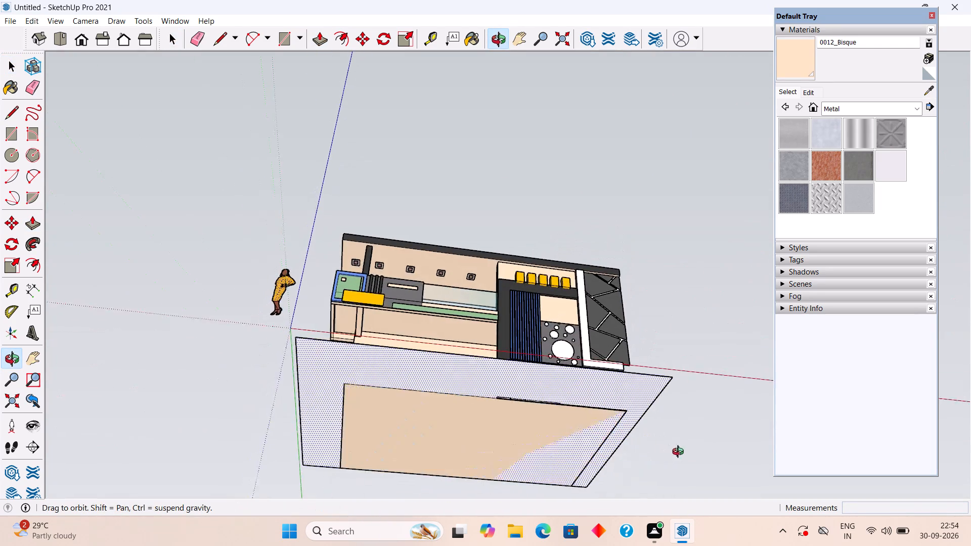
pyautogui.moveTo(680, 453); pyautogui.dragTo(683, 503, button='middle')
pyautogui.moveTo(556, 386); pyautogui.dragTo(561, 501, button='middle')
pyautogui.moveTo(610, 343); pyautogui.dragTo(610, 386)
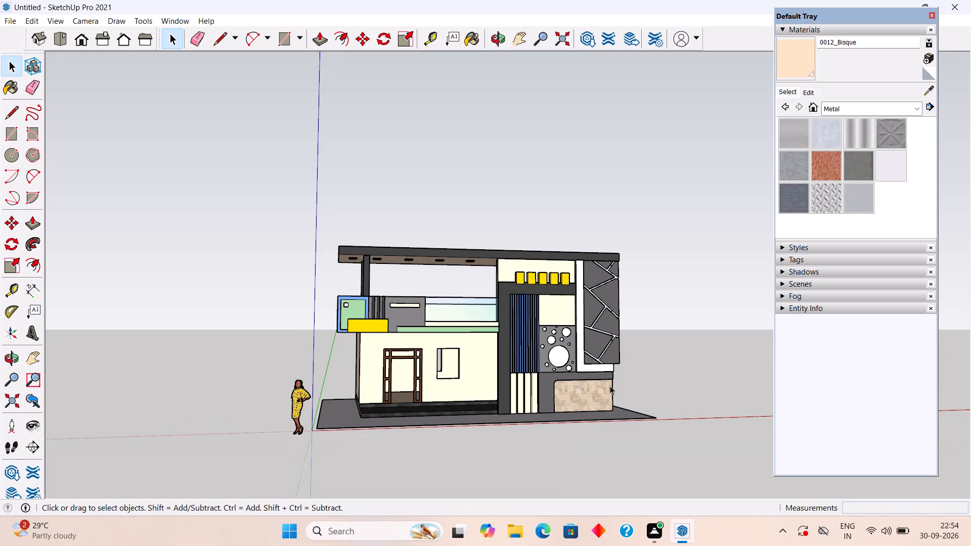
pyautogui.moveTo(610, 386); pyautogui.dragTo(610, 484)
pyautogui.moveTo(641, 343); pyautogui.dragTo(644, 417)
pyautogui.press('space')
pyautogui.moveTo(649, 375); pyautogui.dragTo(605, 435, button='middle')
pyautogui.scroll(-1, 619, 406)
pyautogui.scroll(4, 548, 381)
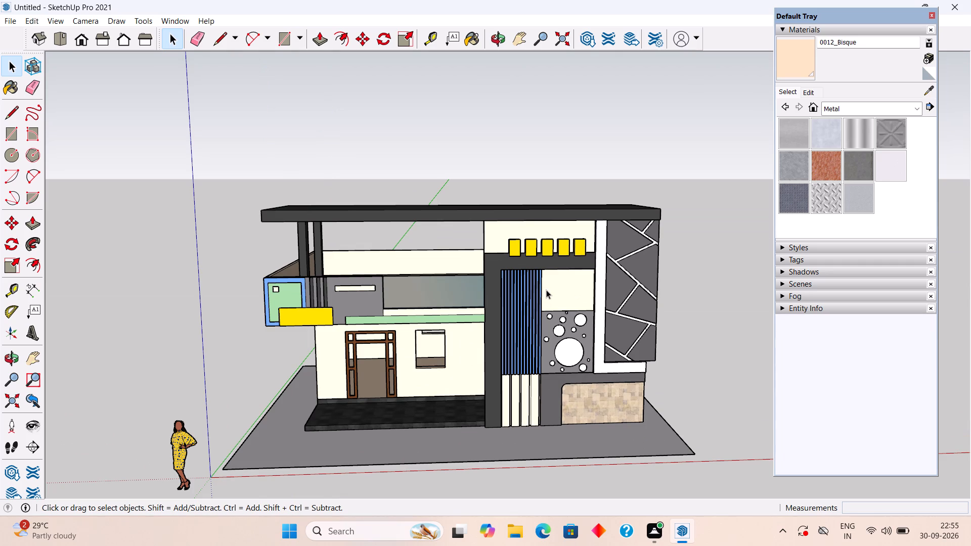
# Inspect the front facade up close, covering the slatted tower, circle-cutout panel, glass balcony railing, door frame and window opening.
pyautogui.scroll(3, 546, 290)
pyautogui.scroll(5, 615, 321)
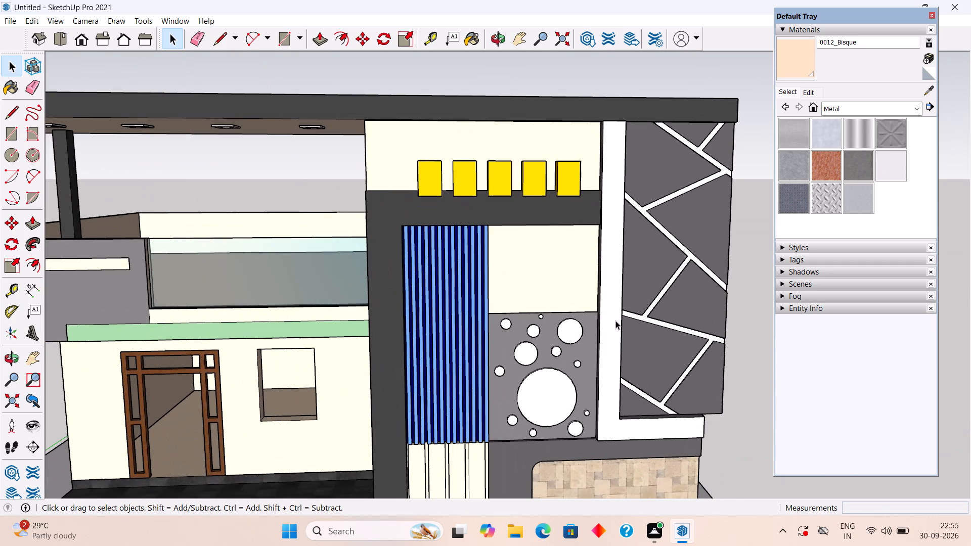
pyautogui.scroll(-2, 615, 321)
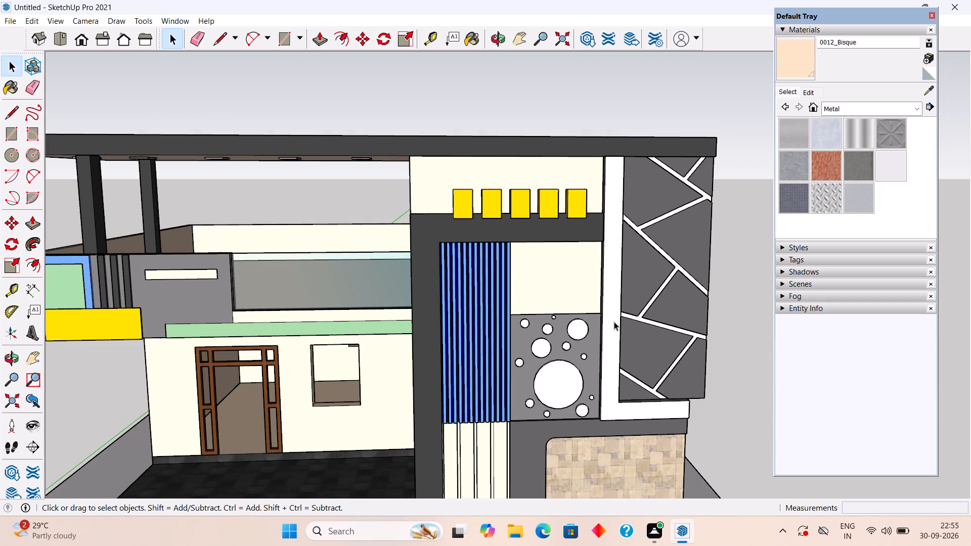
pyautogui.scroll(-1, 614, 322)
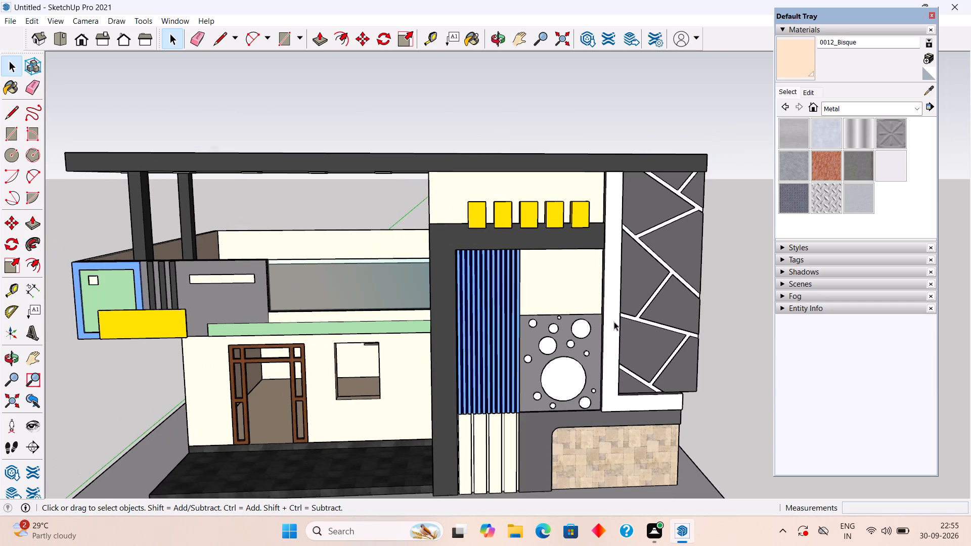
pyautogui.scroll(-9, 614, 322)
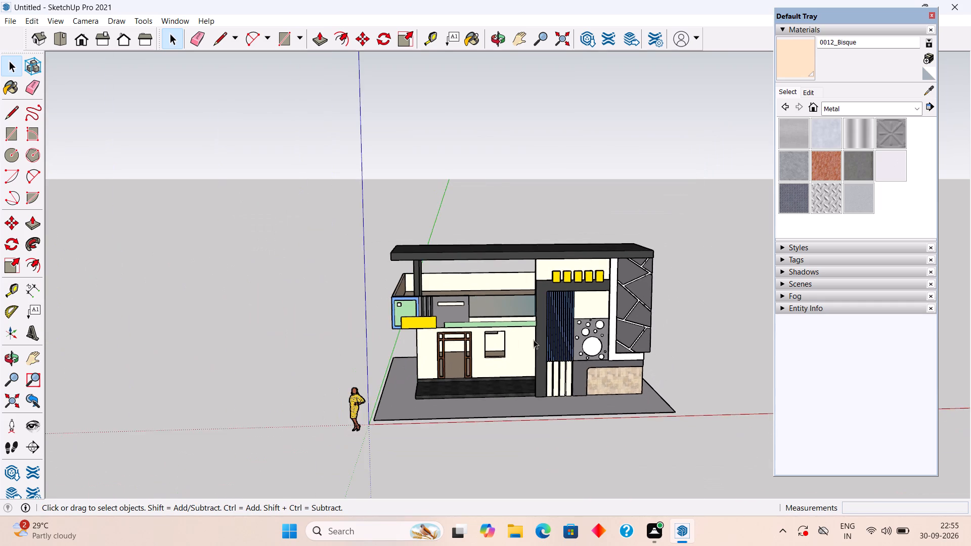
pyautogui.scroll(8, 534, 340)
pyautogui.middleClick(534, 340)
pyautogui.scroll(6, 477, 338)
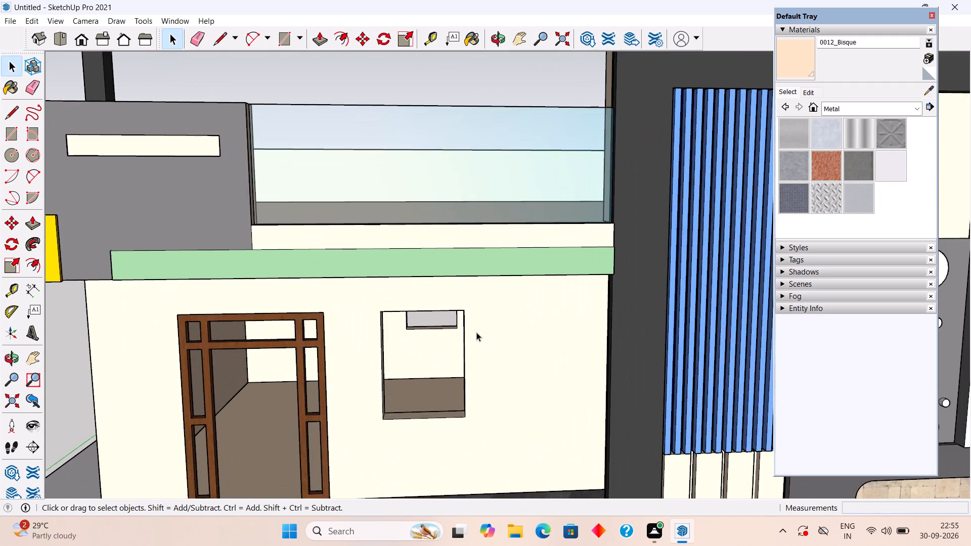
pyautogui.scroll(-4, 476, 332)
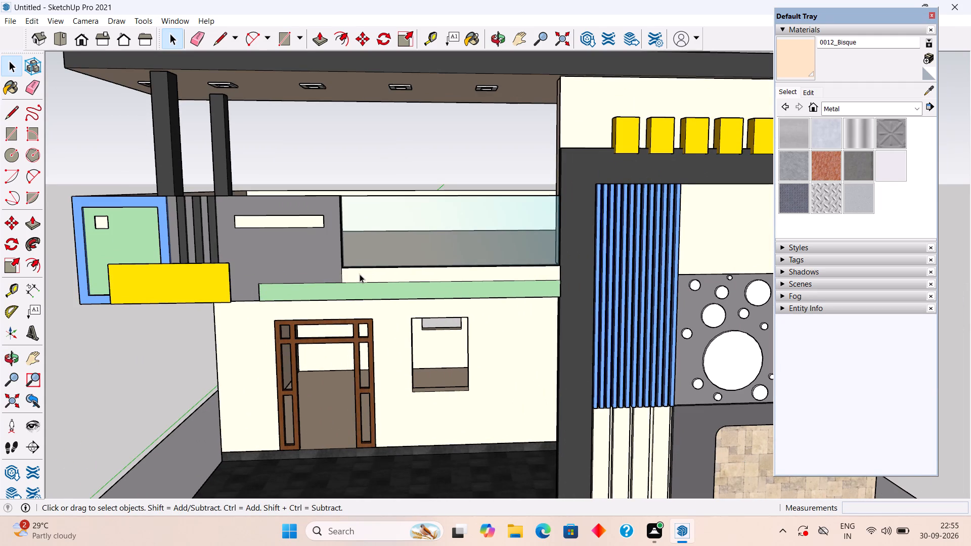
pyautogui.scroll(1, 360, 274)
pyautogui.scroll(-4, 360, 274)
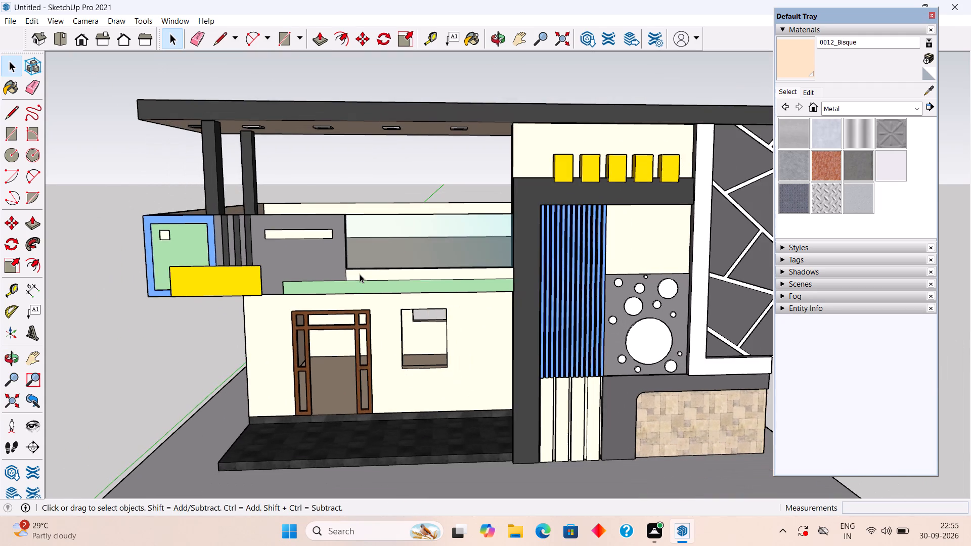
pyautogui.scroll(-3, 360, 274)
pyautogui.scroll(4, 435, 222)
pyautogui.scroll(-2, 435, 222)
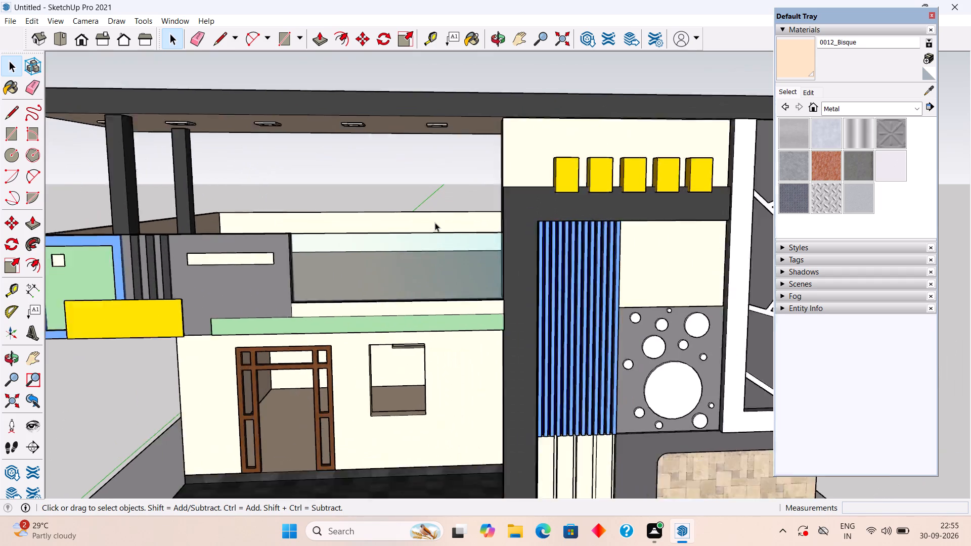
pyautogui.scroll(-3, 435, 222)
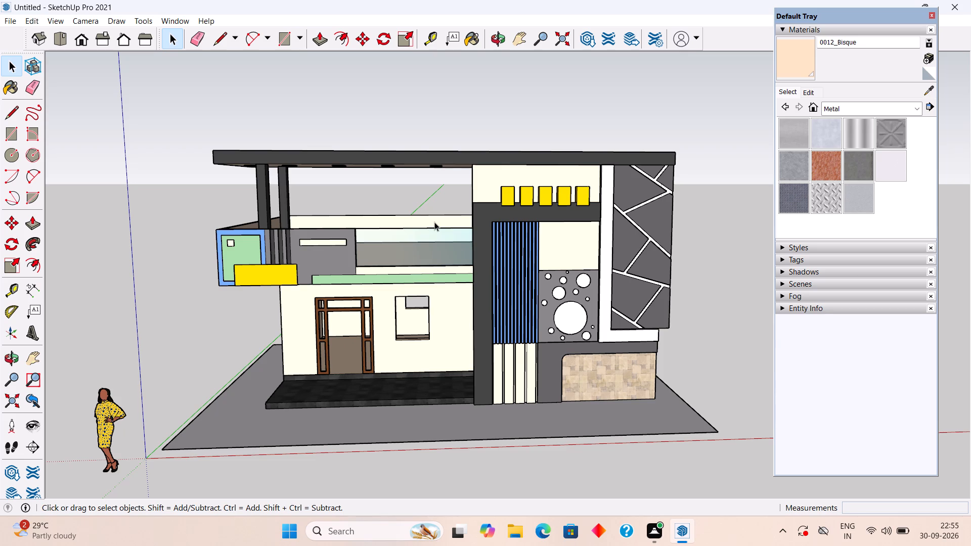
pyautogui.scroll(4, 434, 222)
pyautogui.scroll(1, 483, 276)
# Examine the balcony's side, the roof slab's underside with its square recesses, and the front elevation from oblique and low angles.
pyautogui.moveTo(483, 276); pyautogui.dragTo(763, 217, button='middle')
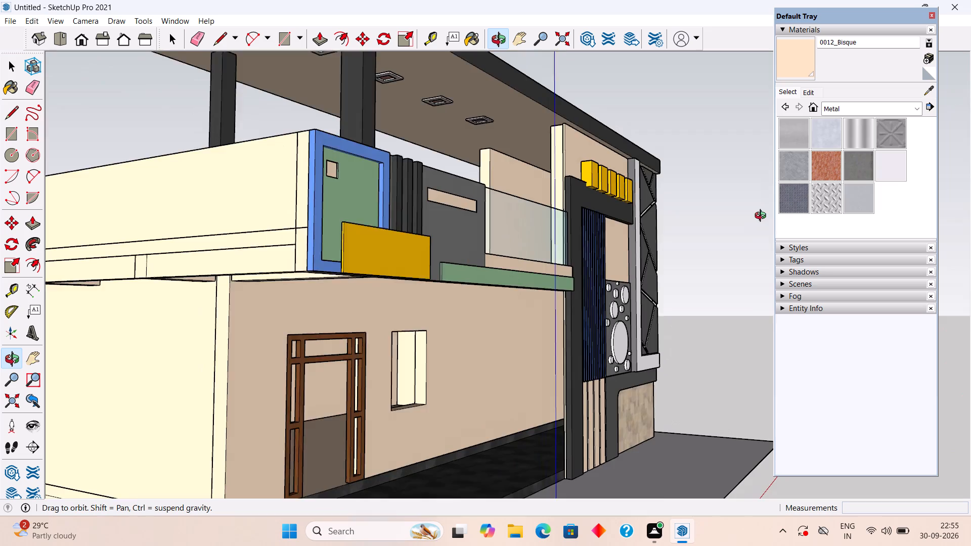
pyautogui.moveTo(763, 217); pyautogui.dragTo(583, 249, button='middle')
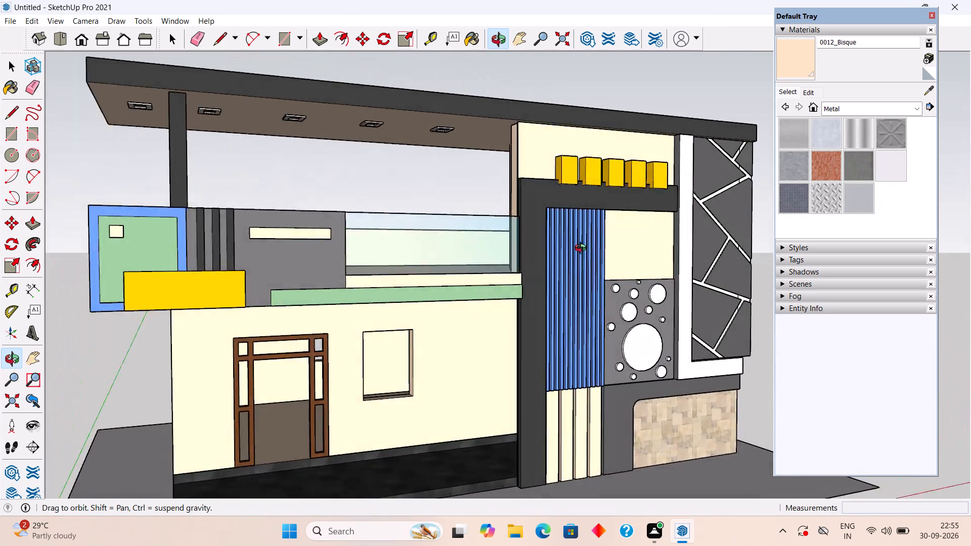
pyautogui.moveTo(583, 249); pyautogui.dragTo(548, 261, button='middle')
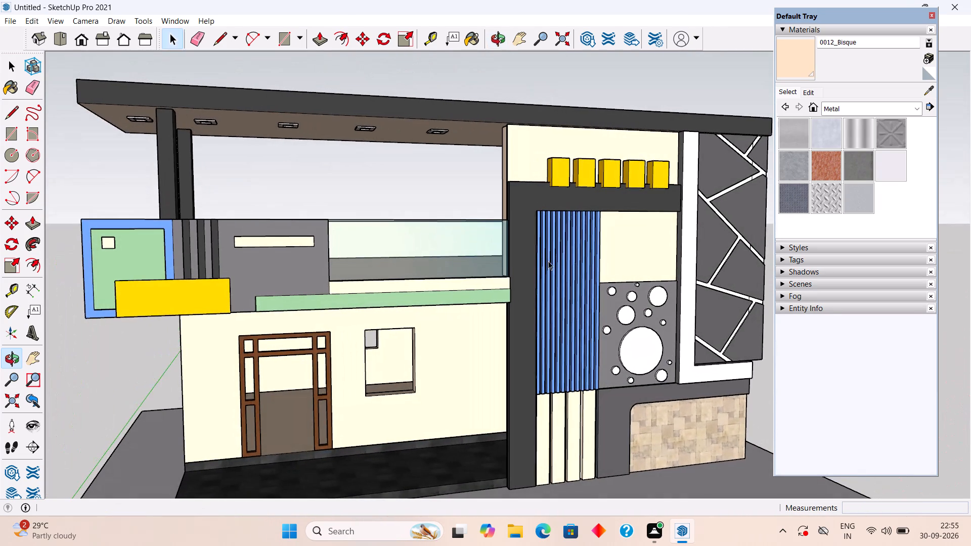
pyautogui.scroll(1, 548, 261)
pyautogui.scroll(-4, 548, 260)
pyautogui.moveTo(546, 256); pyautogui.dragTo(550, 273, button='middle')
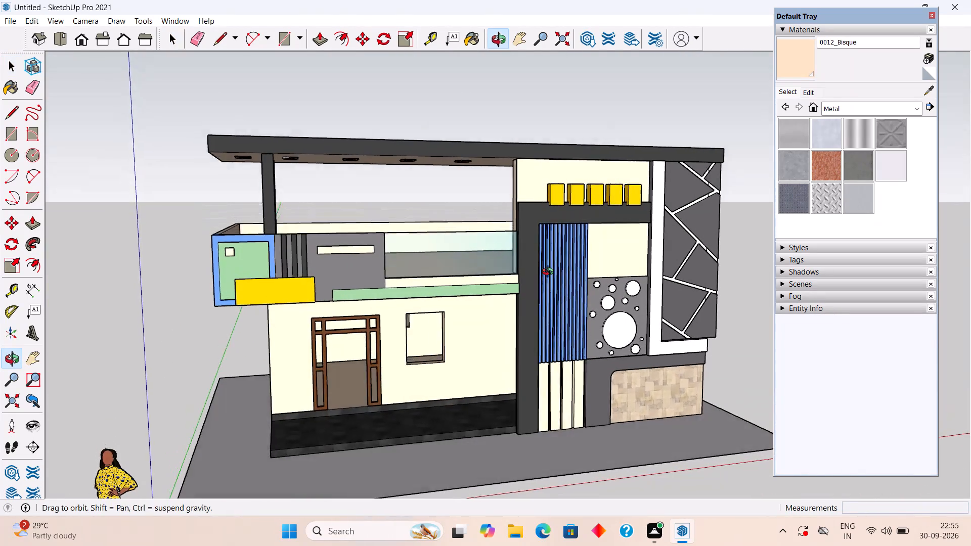
pyautogui.moveTo(550, 273); pyautogui.dragTo(463, 274, button='middle')
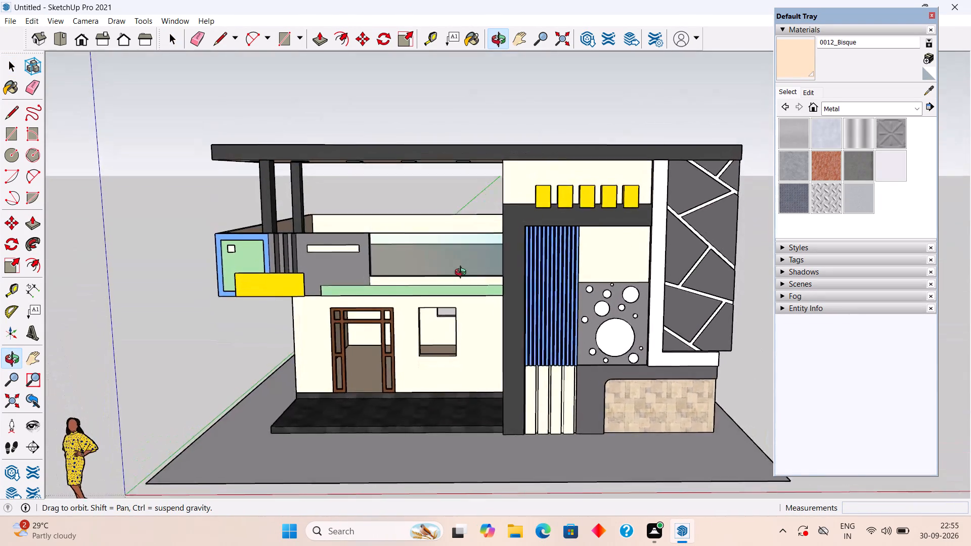
pyautogui.moveTo(463, 274); pyautogui.dragTo(470, 235, button='middle')
pyautogui.moveTo(468, 227); pyautogui.dragTo(459, 132, button='middle')
pyautogui.middleClick(459, 128)
pyautogui.moveTo(459, 128); pyautogui.dragTo(482, 242, button='middle')
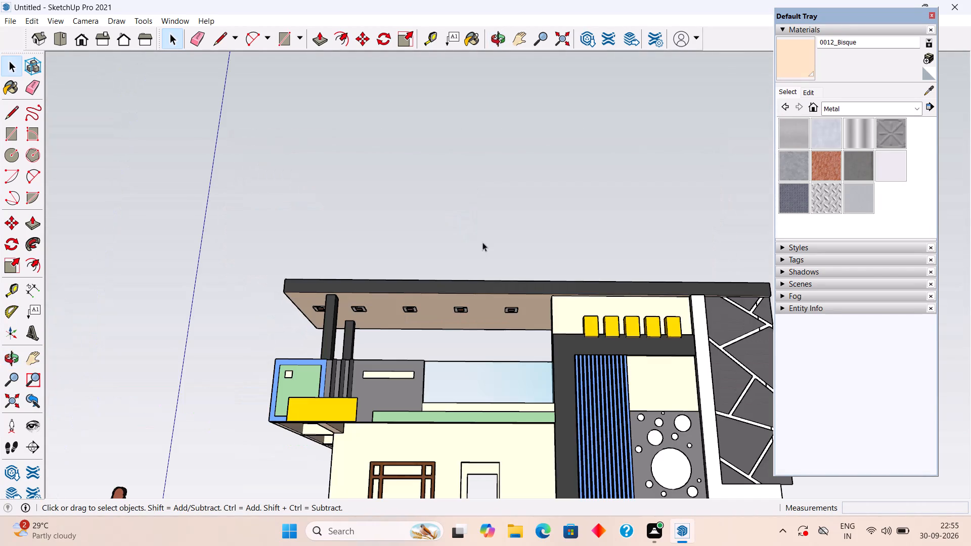
pyautogui.moveTo(482, 242); pyautogui.dragTo(489, 284, button='middle')
pyautogui.scroll(-6, 489, 284)
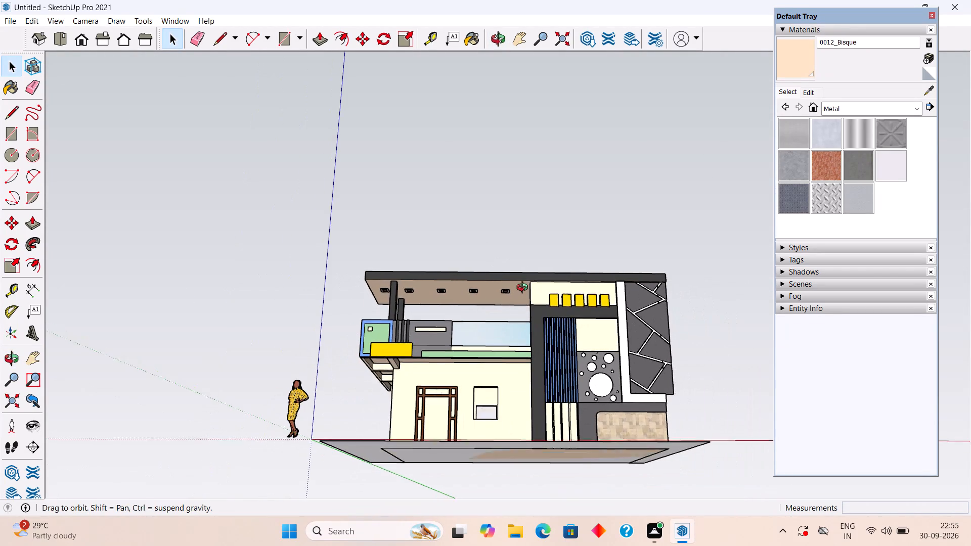
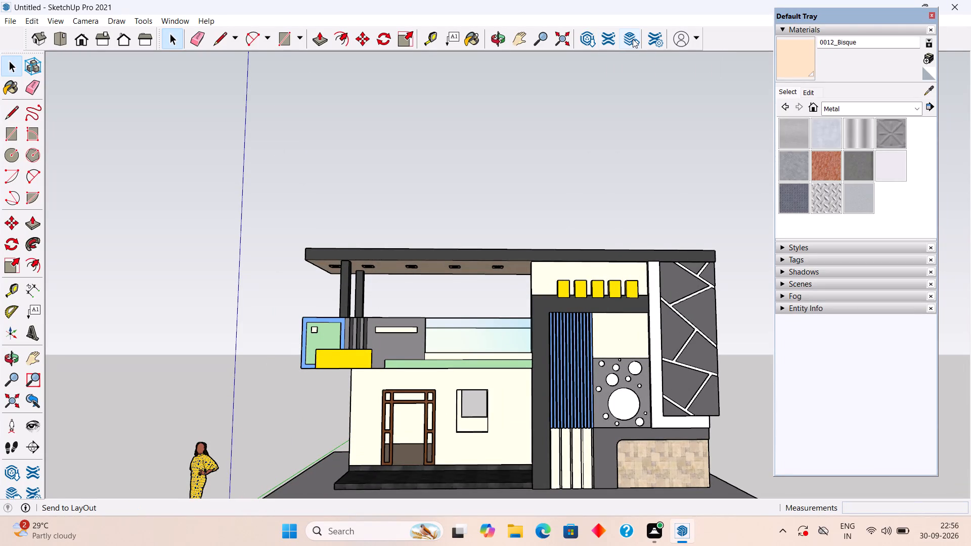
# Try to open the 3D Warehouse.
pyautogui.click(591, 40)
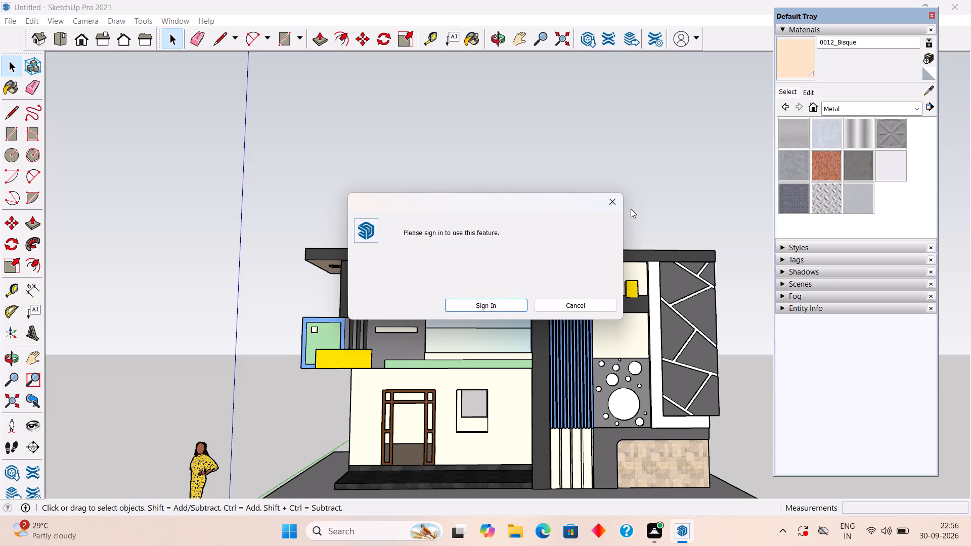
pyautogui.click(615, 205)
# Examine the front elevation and the side wall with the beams beneath the overhanging balcony from several angles.
pyautogui.scroll(-5, 598, 188)
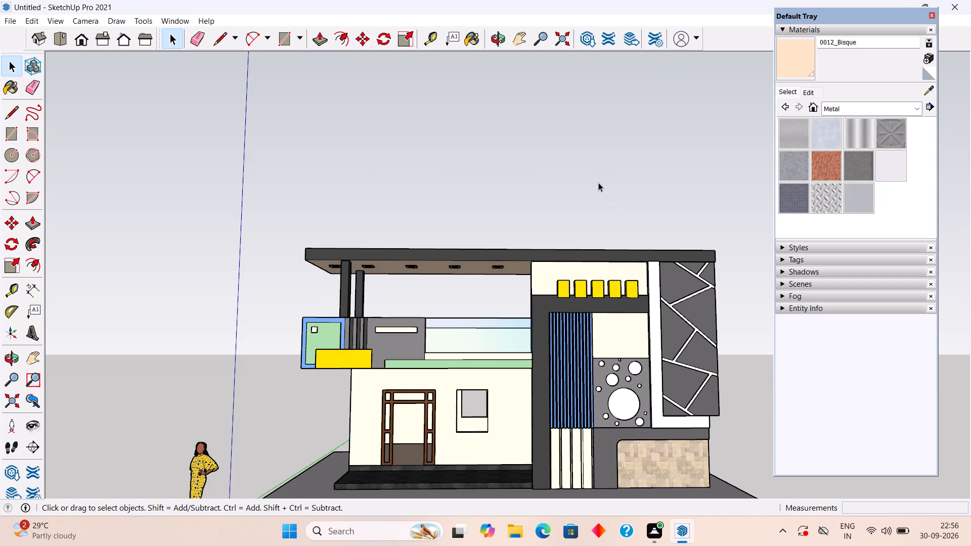
pyautogui.scroll(-5, 610, 152)
pyautogui.scroll(-3, 639, 201)
pyautogui.scroll(5, 608, 325)
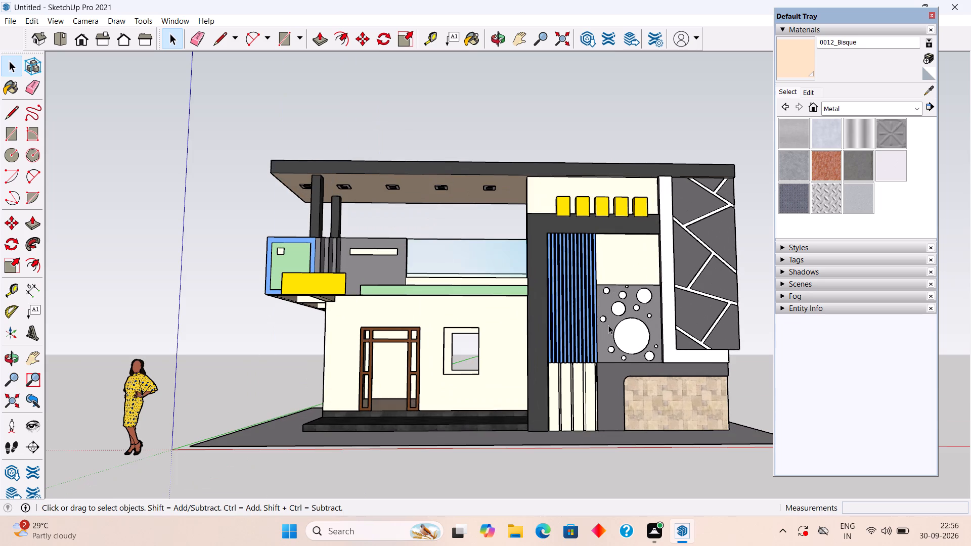
pyautogui.scroll(3, 608, 325)
pyautogui.scroll(-3, 563, 353)
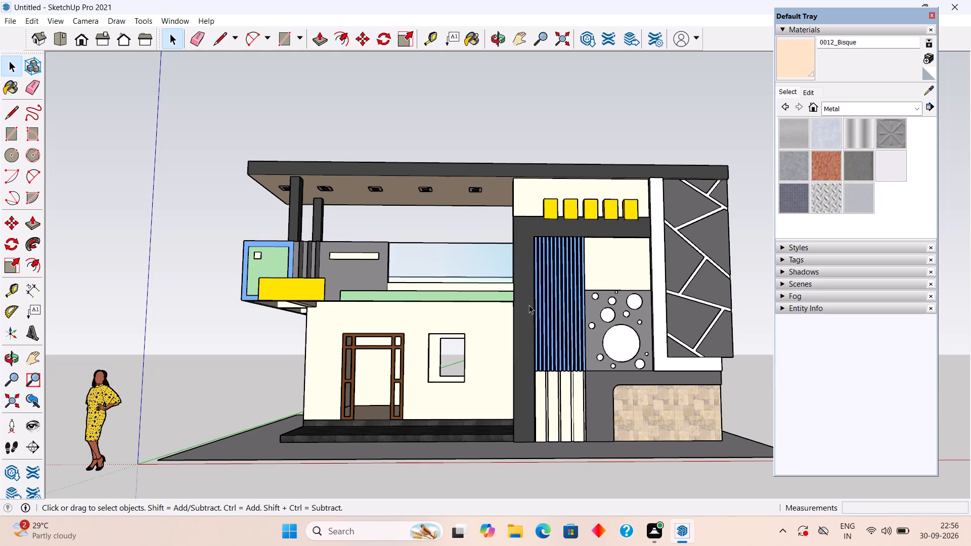
pyautogui.moveTo(424, 366); pyautogui.dragTo(517, 288, button='middle')
pyautogui.moveTo(451, 350); pyautogui.dragTo(704, 393, button='middle')
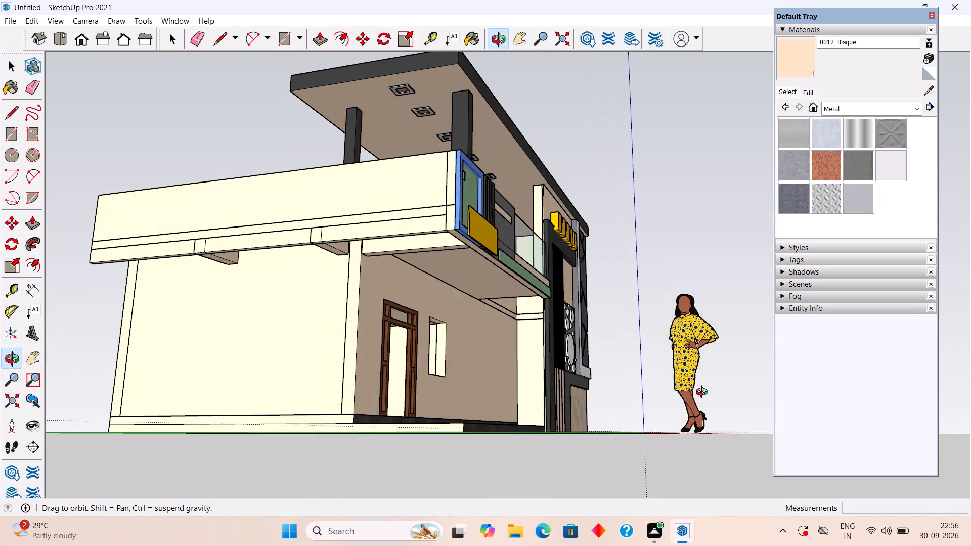
pyautogui.moveTo(704, 393); pyautogui.dragTo(708, 396, button='middle')
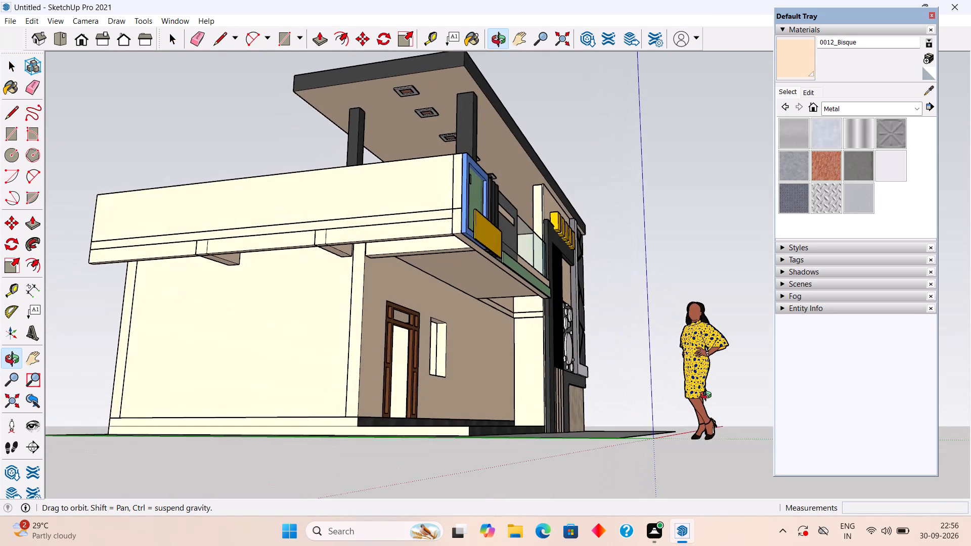
pyautogui.moveTo(708, 396); pyautogui.dragTo(711, 396, button='middle')
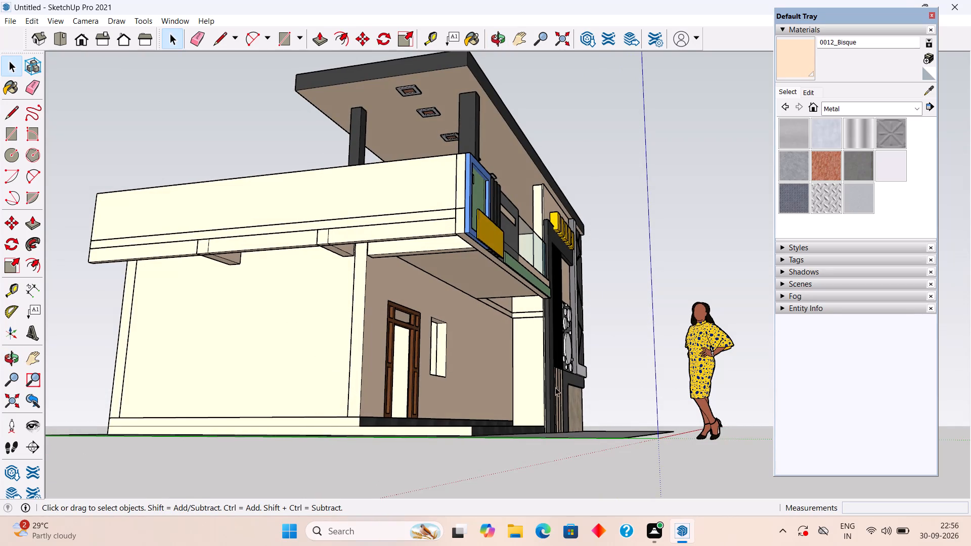
pyautogui.moveTo(559, 381); pyautogui.dragTo(649, 387, button='middle')
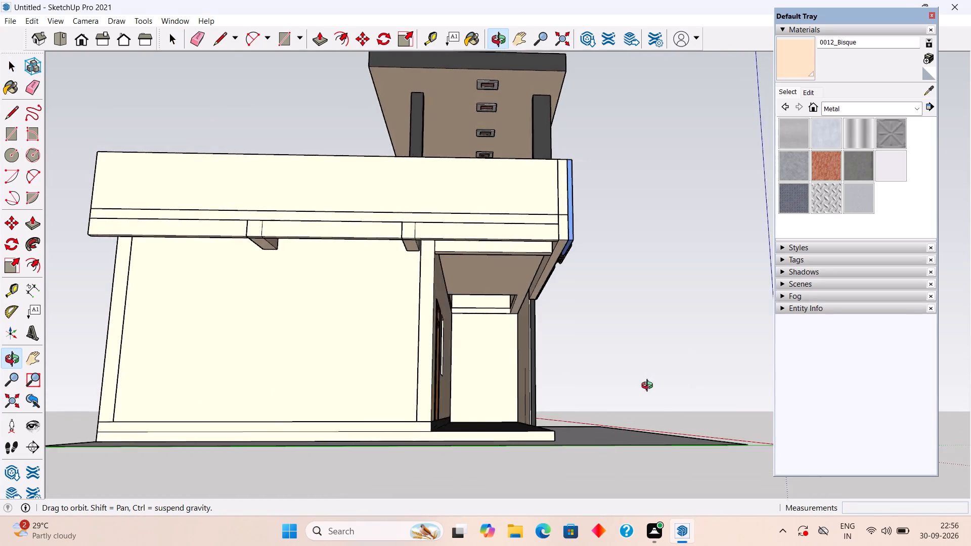
pyautogui.moveTo(649, 387); pyautogui.dragTo(310, 420, button='middle')
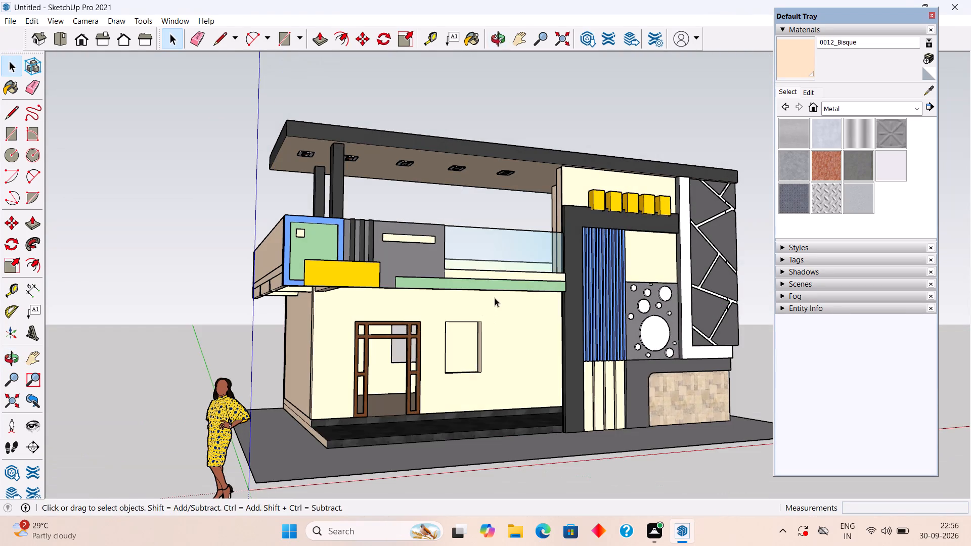
# Examine the balcony, terrace, roof slab and base slab from above, from the side and from low angles.
pyautogui.moveTo(475, 306); pyautogui.dragTo(317, 402, button='middle')
pyautogui.scroll(3, 413, 278)
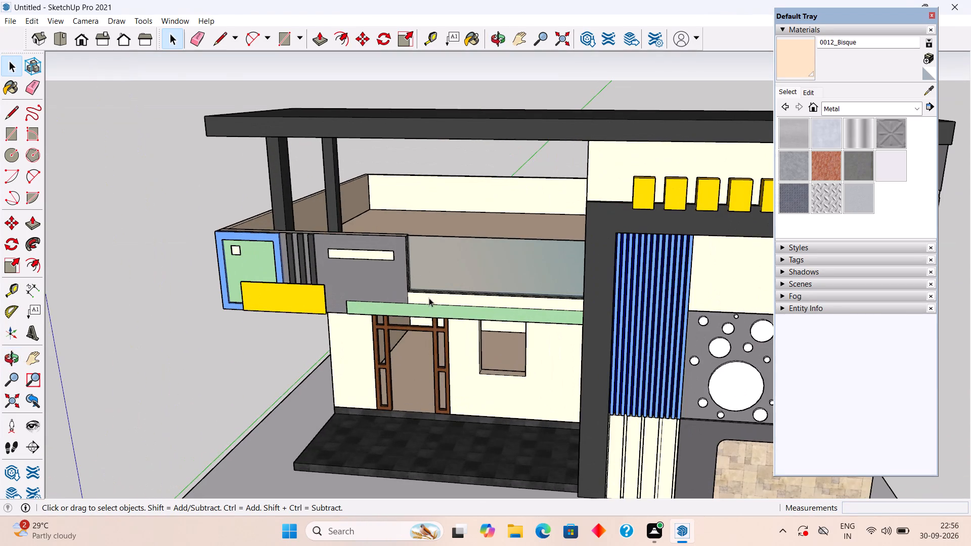
pyautogui.moveTo(429, 281); pyautogui.dragTo(603, 210, button='middle')
pyautogui.moveTo(452, 176); pyautogui.dragTo(623, 209, button='middle')
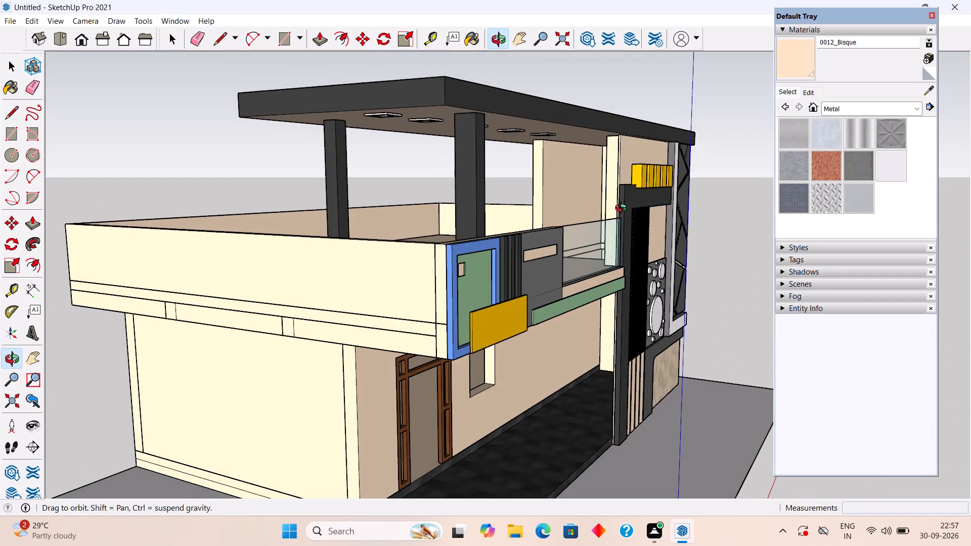
pyautogui.moveTo(623, 209); pyautogui.dragTo(407, 163, button='middle')
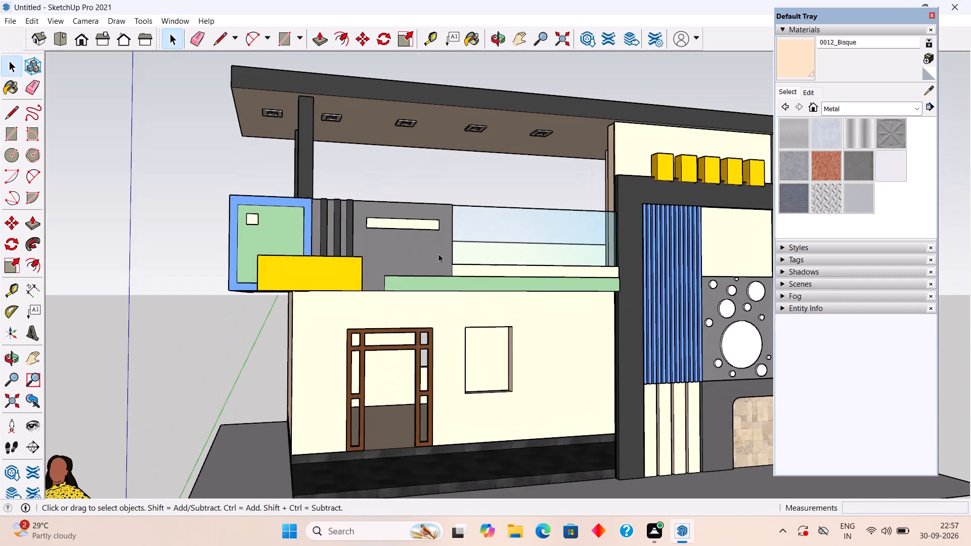
pyautogui.moveTo(441, 254); pyautogui.dragTo(372, 206, button='middle')
pyautogui.scroll(-2, 372, 205)
pyautogui.scroll(-5, 422, 184)
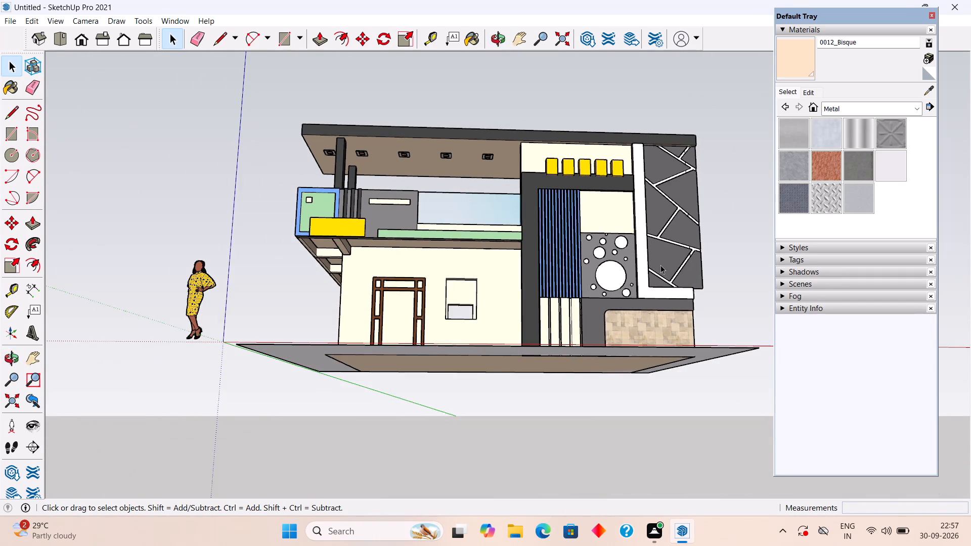
pyautogui.scroll(2, 661, 265)
pyautogui.moveTo(660, 266); pyautogui.dragTo(674, 327, button='middle')
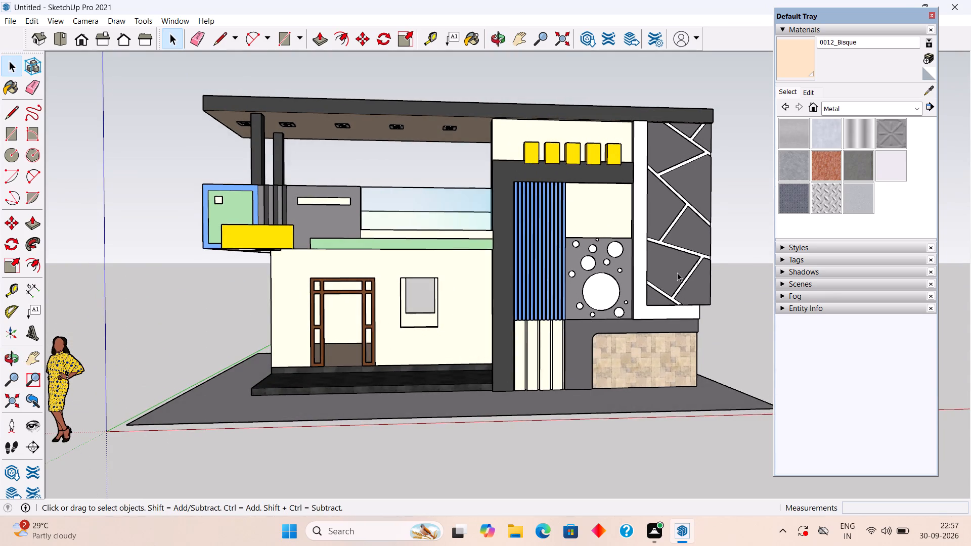
# Inspect the slatted tower and entrance facade, and look along the tiled porch from the side of the house.
pyautogui.scroll(2, 678, 271)
pyautogui.moveTo(680, 268); pyautogui.dragTo(799, 258, button='middle')
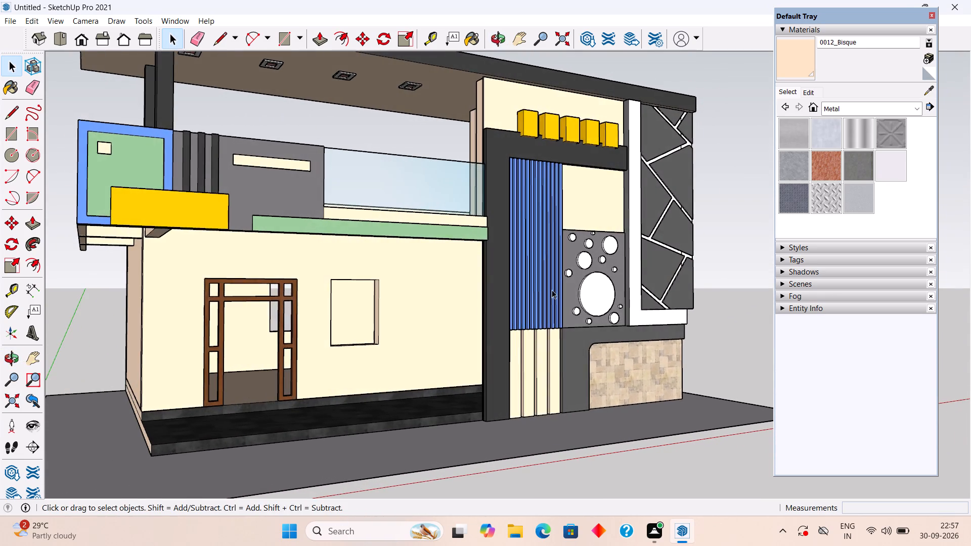
pyautogui.moveTo(583, 284); pyautogui.dragTo(800, 243, button='middle')
pyautogui.moveTo(475, 343); pyautogui.dragTo(580, 392, button='middle')
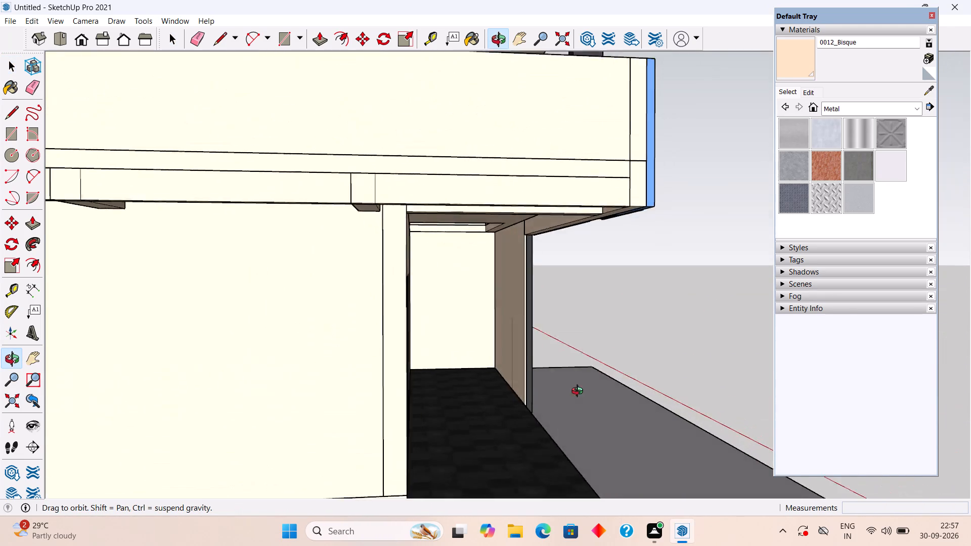
pyautogui.moveTo(580, 392); pyautogui.dragTo(285, 299, button='middle')
pyautogui.moveTo(406, 271); pyautogui.dragTo(285, 388, button='middle')
pyautogui.scroll(-1, 285, 388)
pyautogui.moveTo(379, 297); pyautogui.dragTo(767, 305, button='middle')
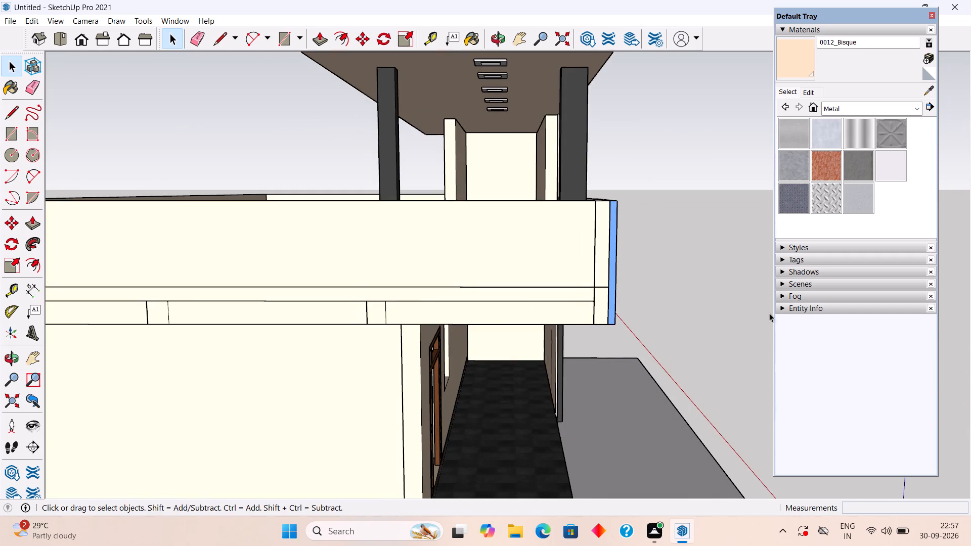
# Place a horizontal guide on the porch's end wall, 5' above the wall's bottom edge.
pyautogui.moveTo(559, 340); pyautogui.dragTo(543, 192, button='middle')
pyautogui.moveTo(495, 333); pyautogui.dragTo(516, 391, button='middle')
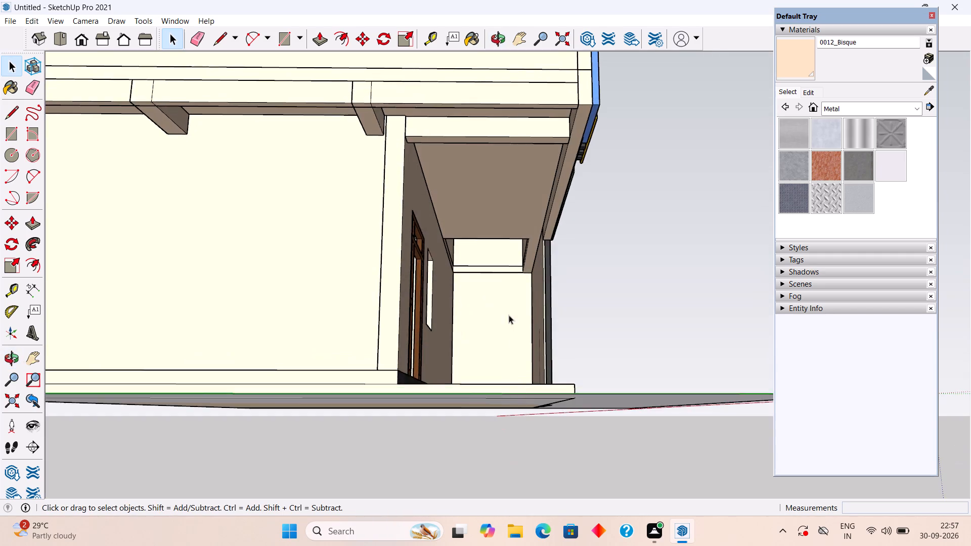
pyautogui.scroll(4, 512, 311)
pyautogui.moveTo(512, 344); pyautogui.dragTo(512, 377, button='middle')
pyautogui.scroll(1, 513, 359)
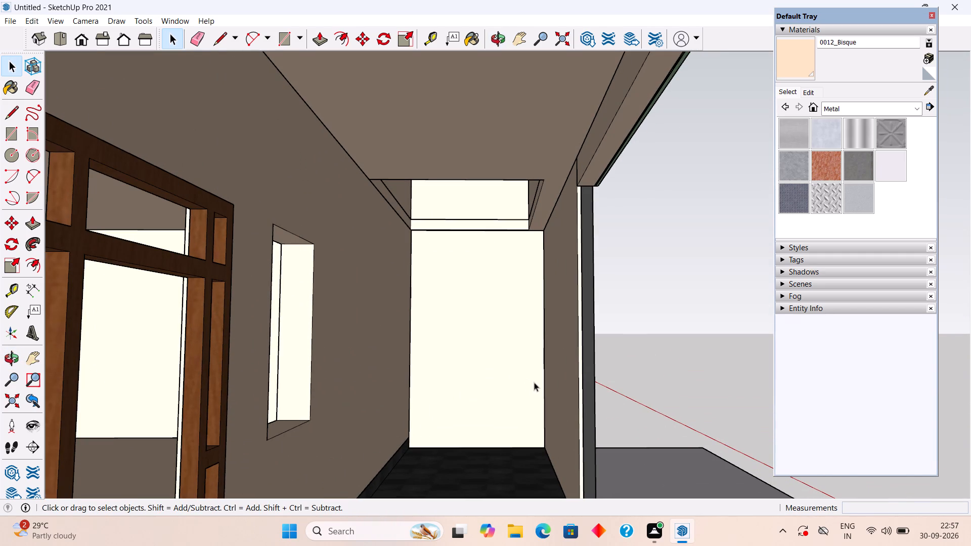
pyautogui.press('t')
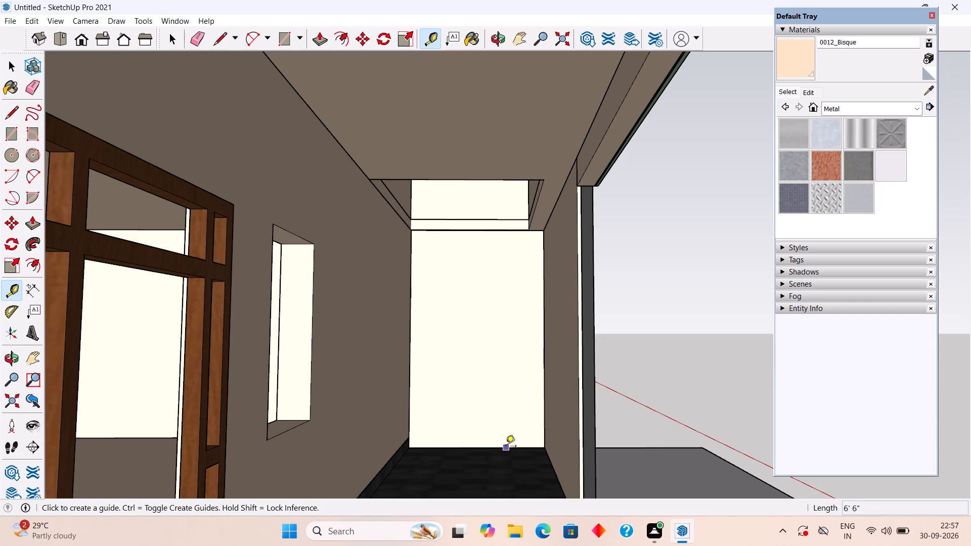
pyautogui.click(506, 447)
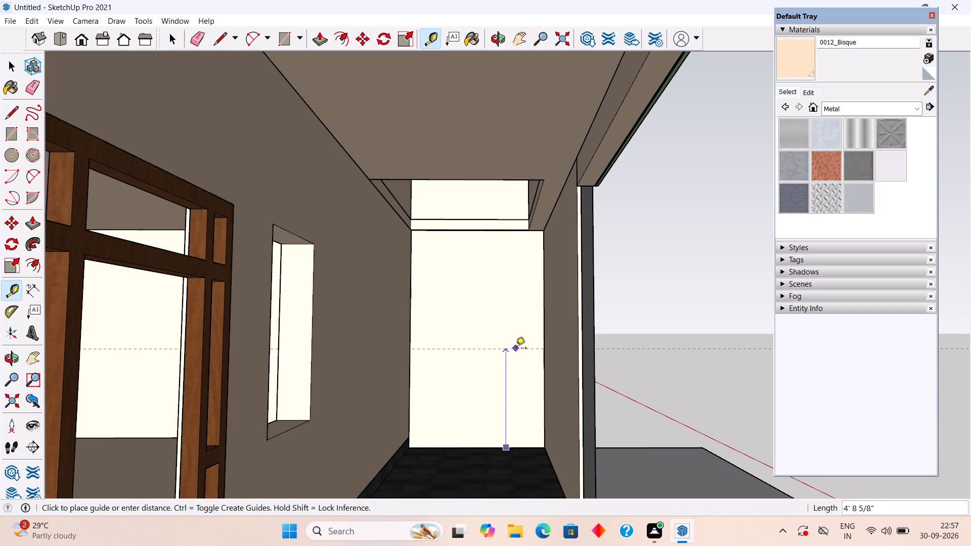
pyautogui.write("5'")
pyautogui.press('Return')
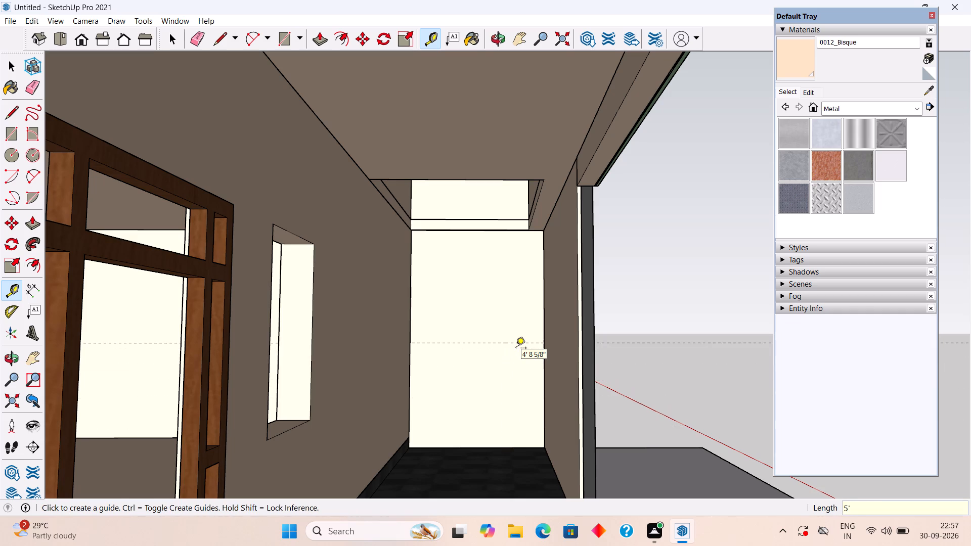
pyautogui.press('space')
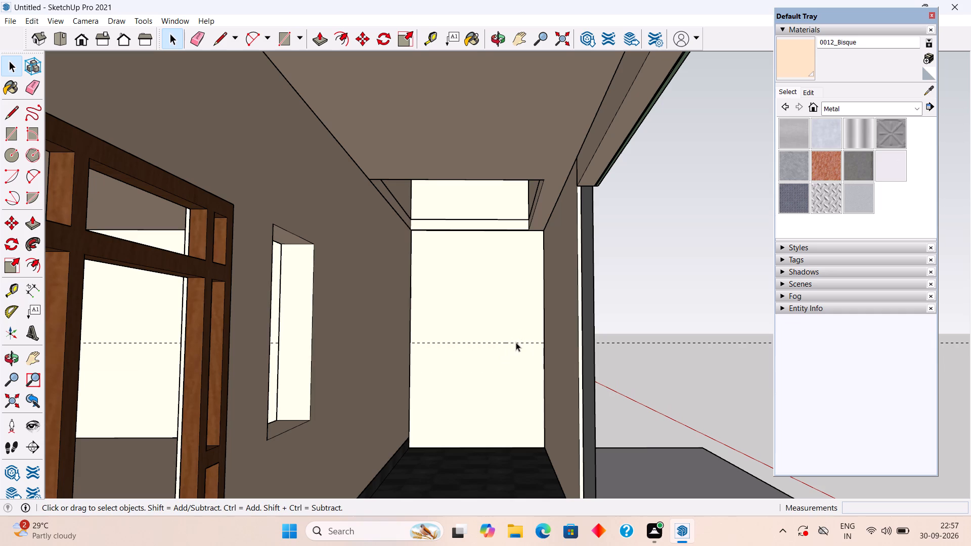
# Add a second horizontal guide on the porch's end wall, 6" below the 5' guide.
pyautogui.press('t')
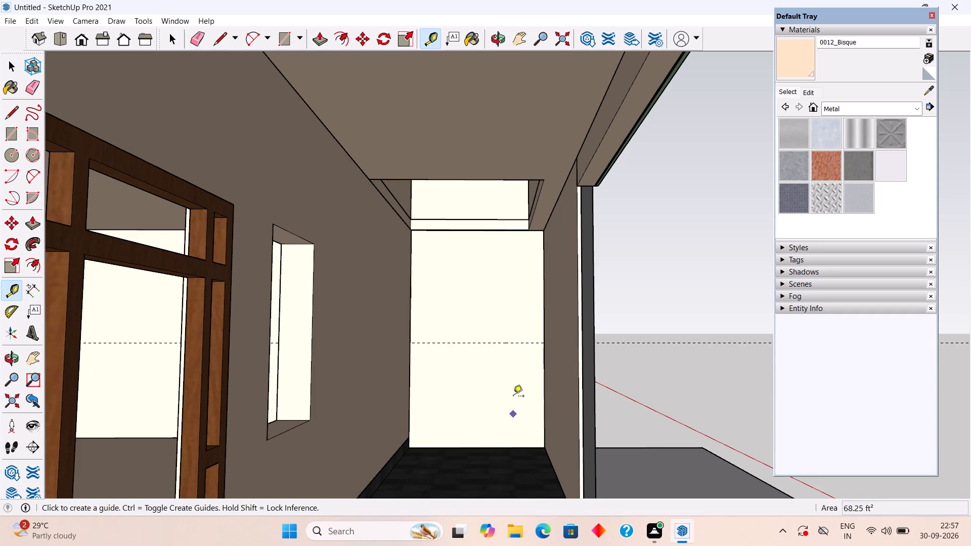
pyautogui.click(512, 344)
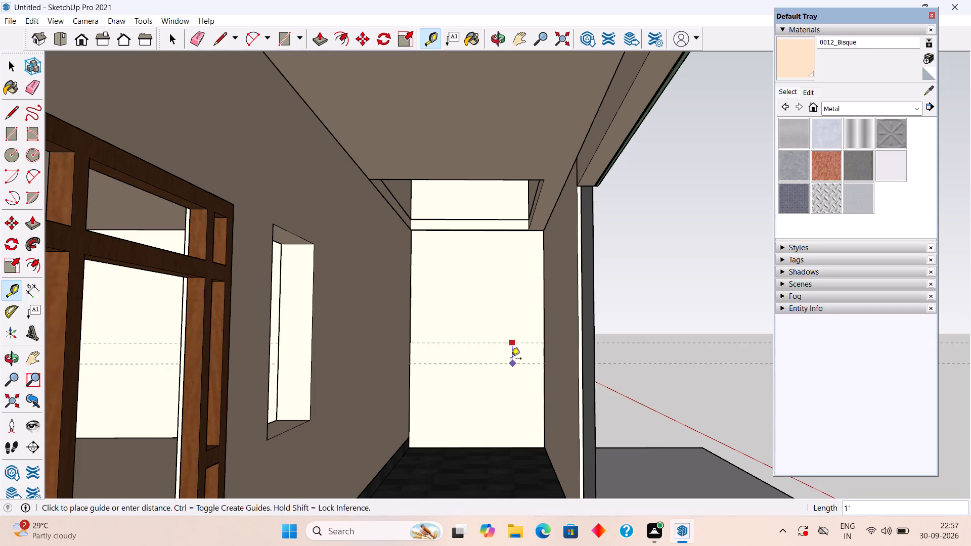
pyautogui.write('6"')
pyautogui.press('Return')
pyautogui.press('space')
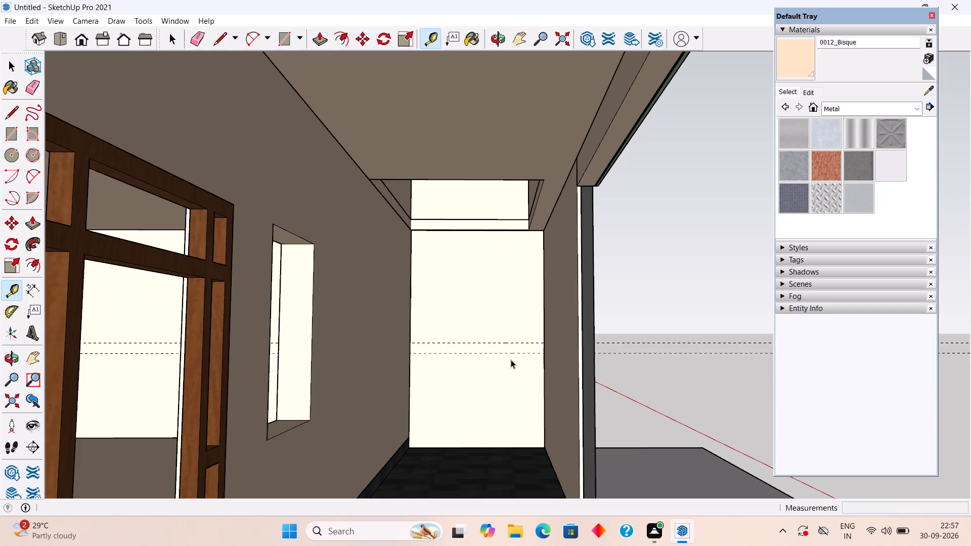
# Place vertical guides on the porch's end wall, along its edge at the door wall and 3'3" in from the opposite edge.
pyautogui.press('t')
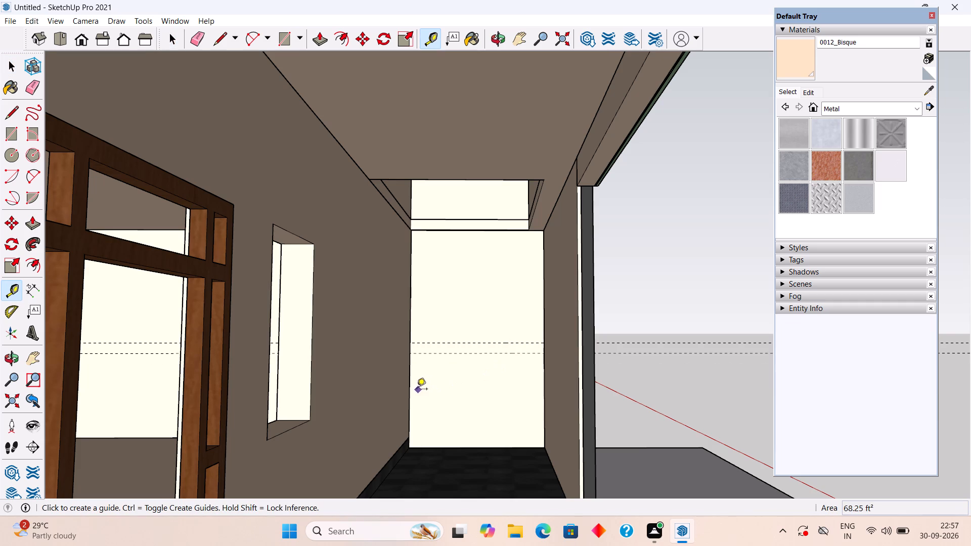
pyautogui.doubleClick(410, 391)
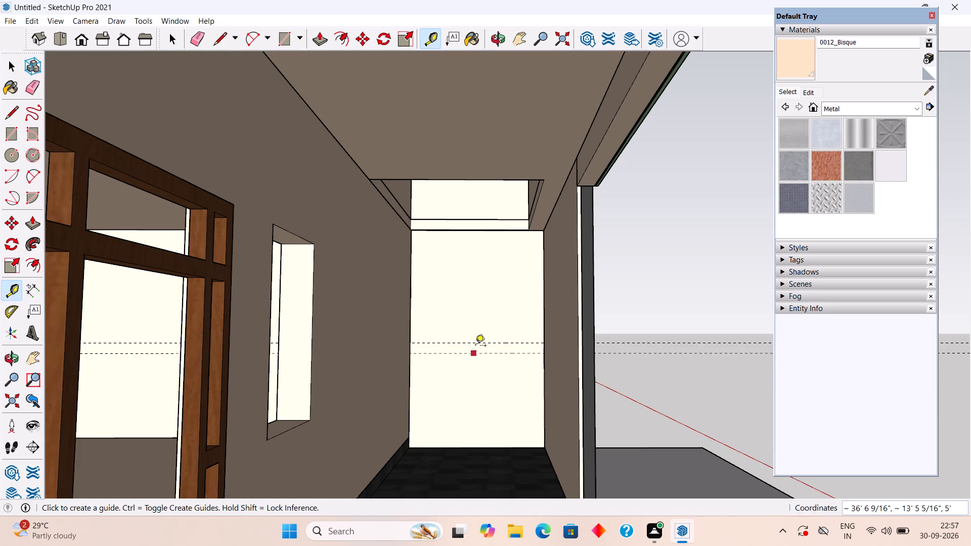
pyautogui.click(543, 373)
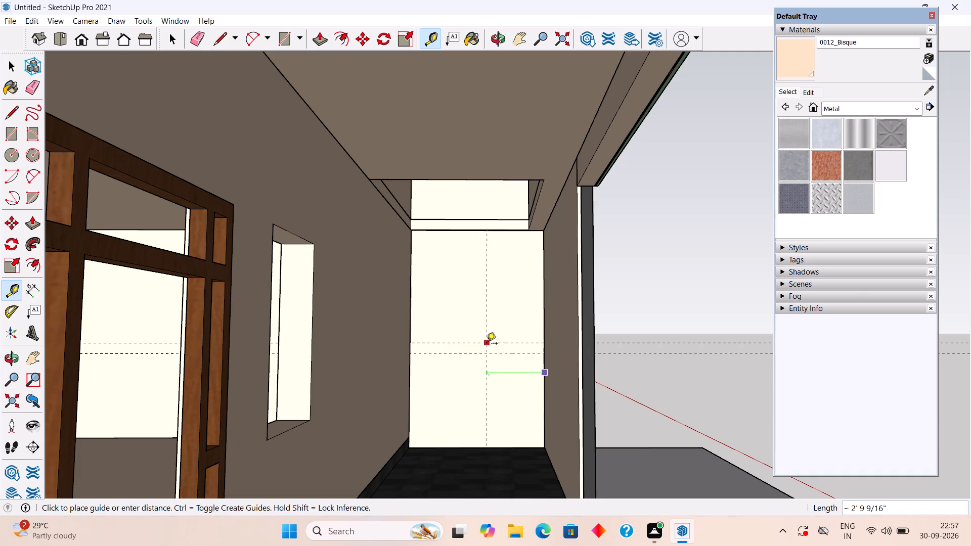
pyautogui.press('3')
pyautogui.write('\'3"')
pyautogui.press('Return')
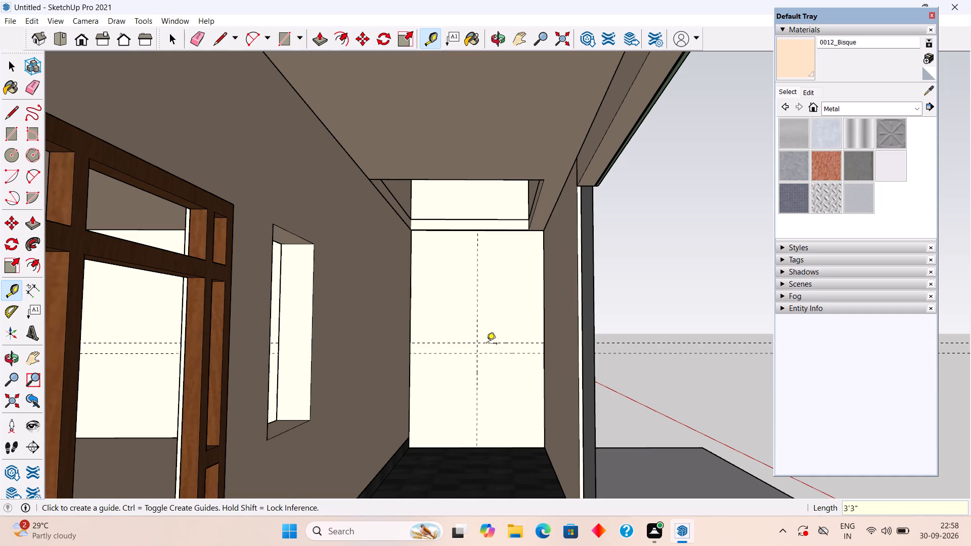
# Place a guide across the porch floor, parallel to the end wall and 11'3" out from its bottom edge.
pyautogui.scroll(-3, 487, 385)
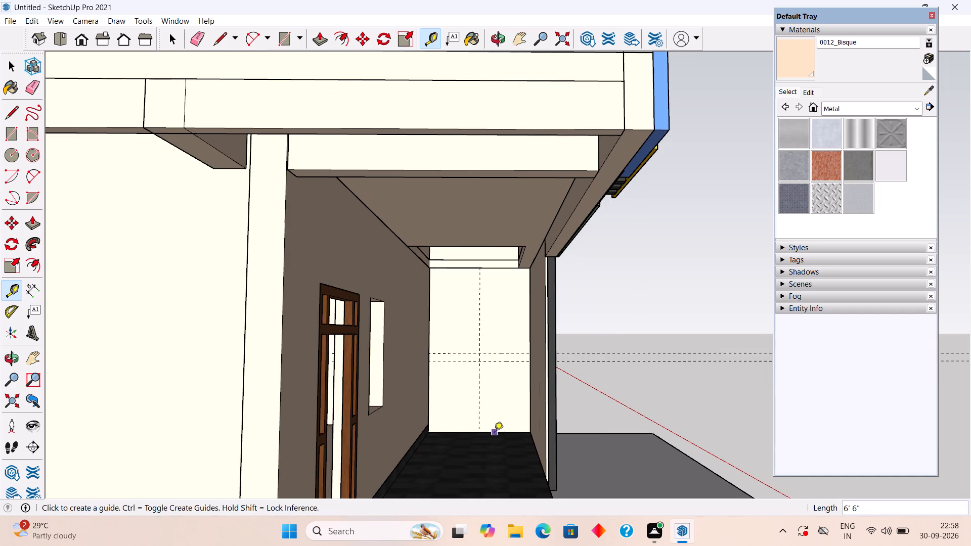
pyautogui.click(495, 432)
pyautogui.scroll(-5, 495, 455)
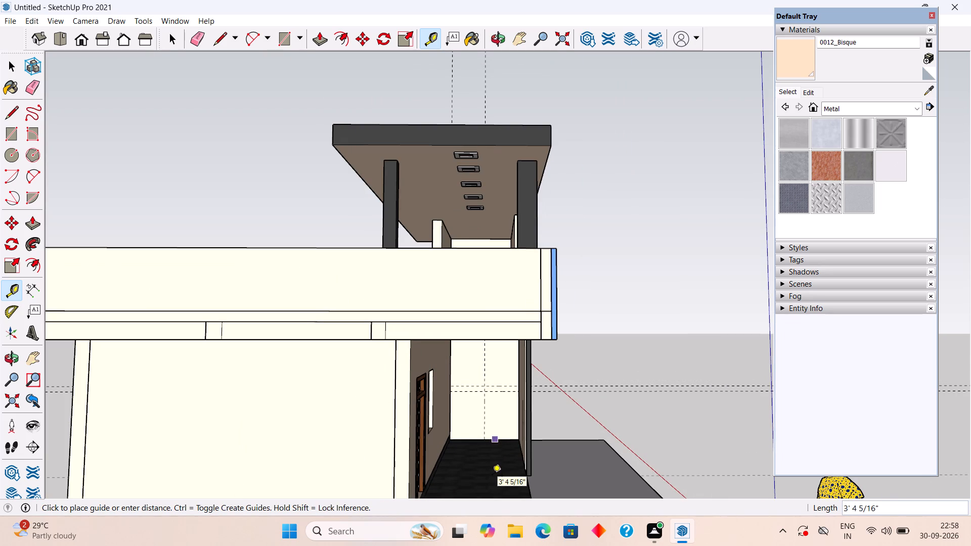
pyautogui.press('8')
pyautogui.scroll(-3, 492, 476)
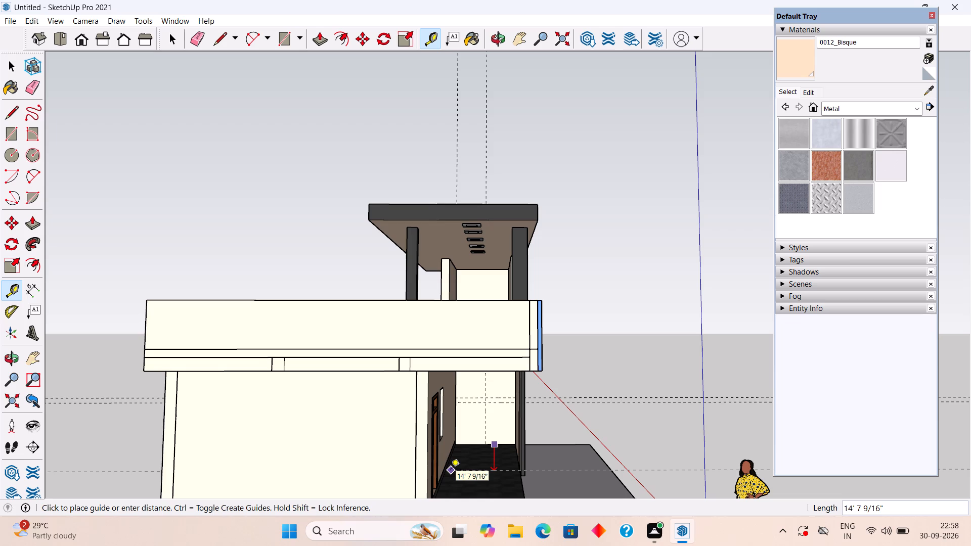
pyautogui.write('11\'3"')
pyautogui.press('Return')
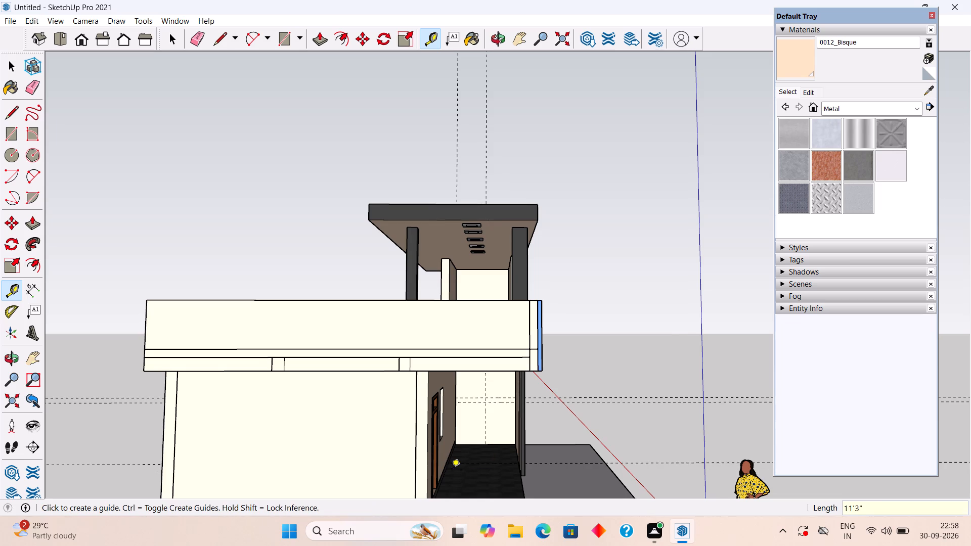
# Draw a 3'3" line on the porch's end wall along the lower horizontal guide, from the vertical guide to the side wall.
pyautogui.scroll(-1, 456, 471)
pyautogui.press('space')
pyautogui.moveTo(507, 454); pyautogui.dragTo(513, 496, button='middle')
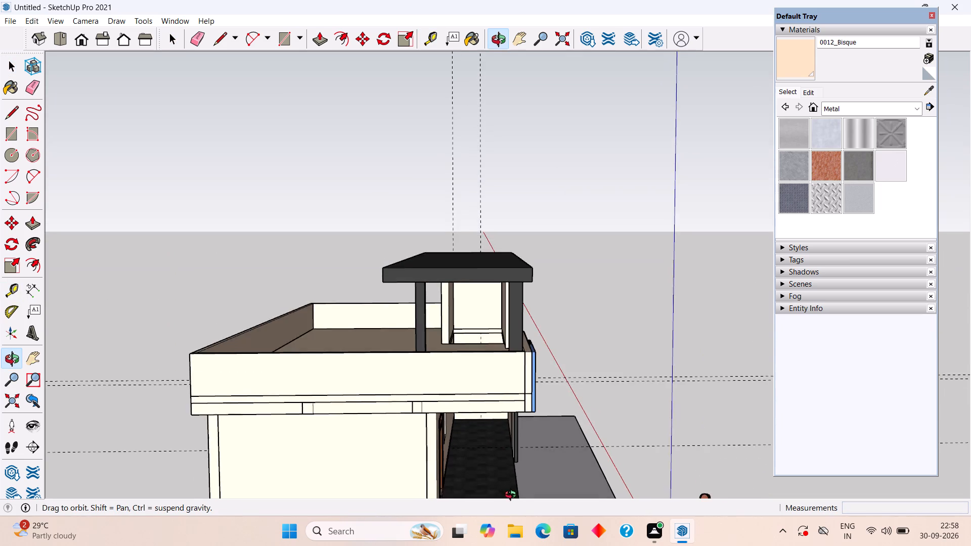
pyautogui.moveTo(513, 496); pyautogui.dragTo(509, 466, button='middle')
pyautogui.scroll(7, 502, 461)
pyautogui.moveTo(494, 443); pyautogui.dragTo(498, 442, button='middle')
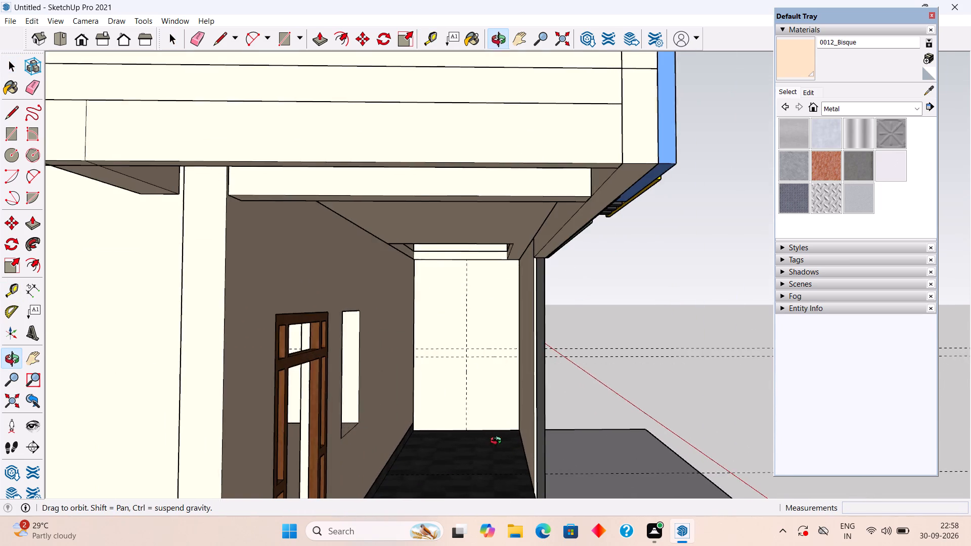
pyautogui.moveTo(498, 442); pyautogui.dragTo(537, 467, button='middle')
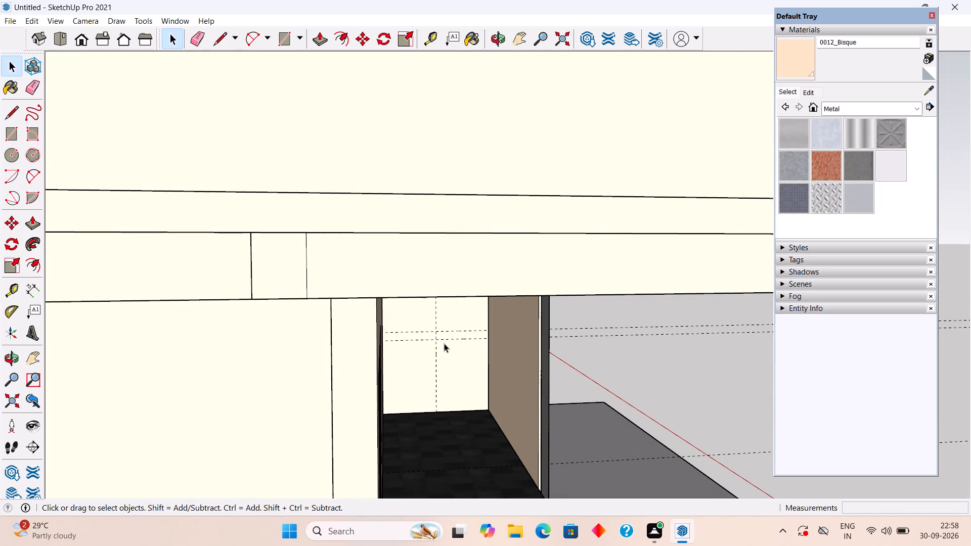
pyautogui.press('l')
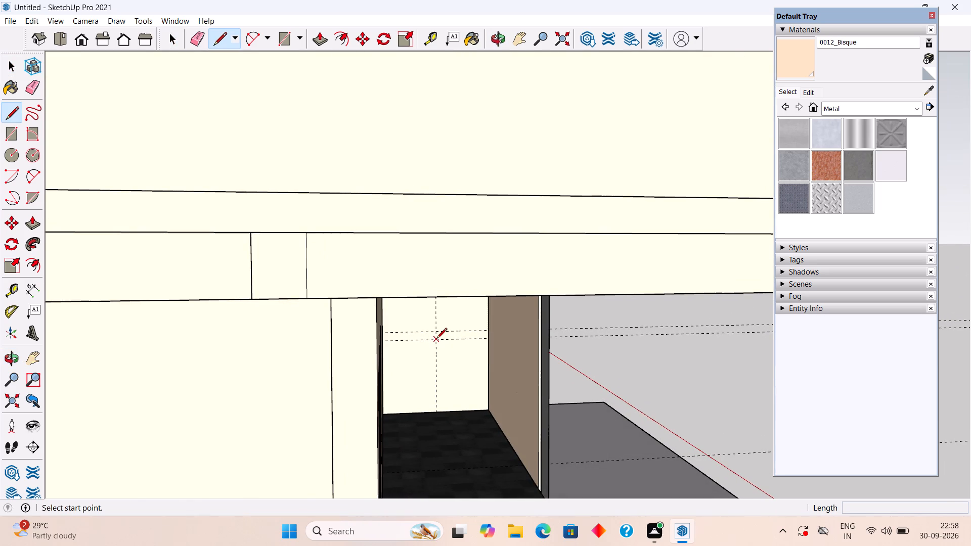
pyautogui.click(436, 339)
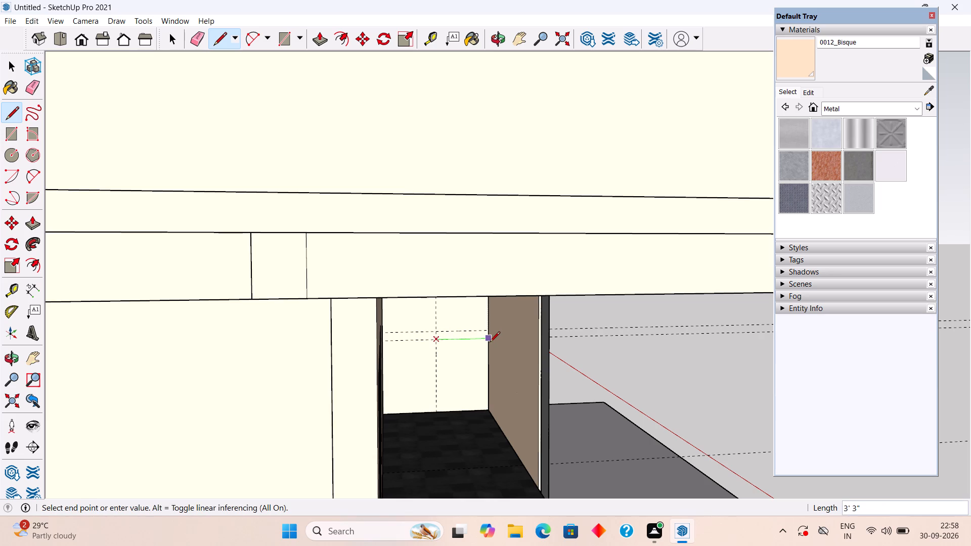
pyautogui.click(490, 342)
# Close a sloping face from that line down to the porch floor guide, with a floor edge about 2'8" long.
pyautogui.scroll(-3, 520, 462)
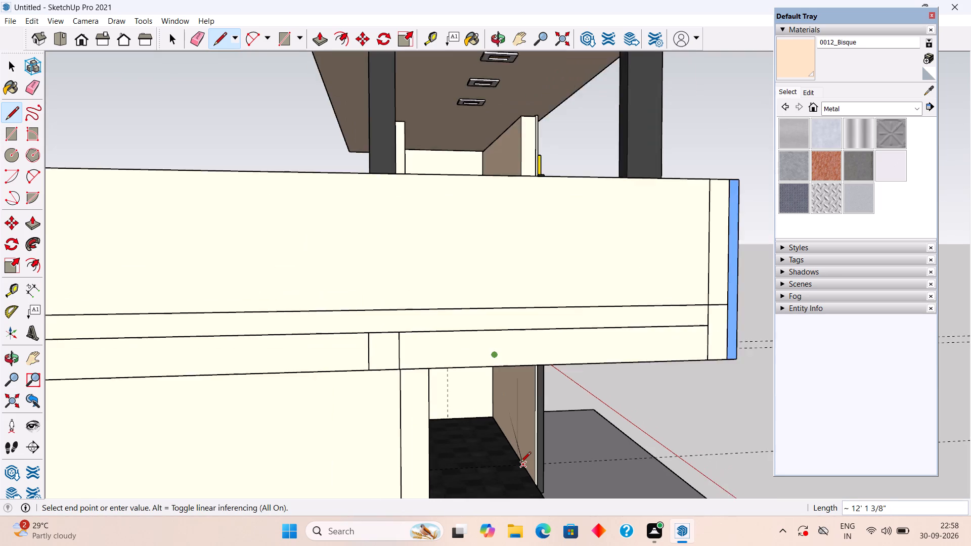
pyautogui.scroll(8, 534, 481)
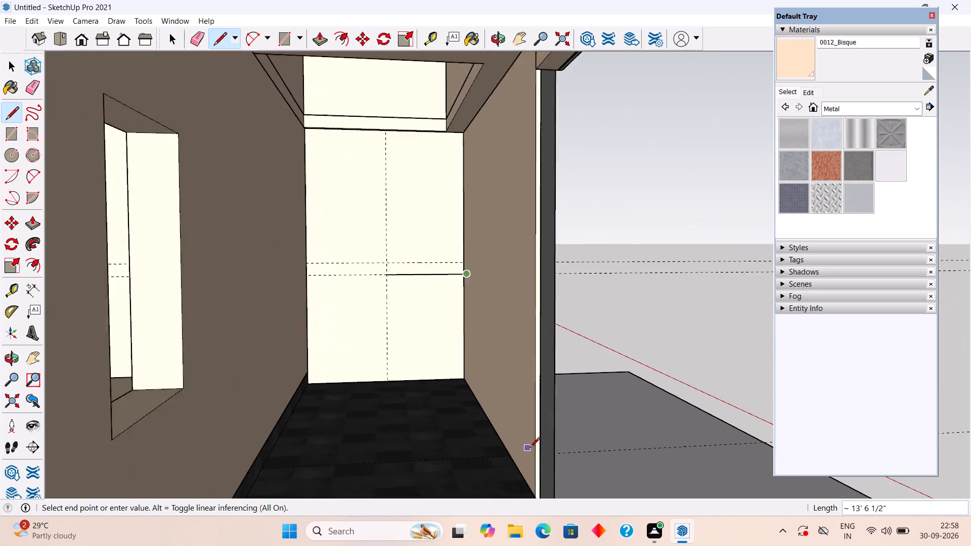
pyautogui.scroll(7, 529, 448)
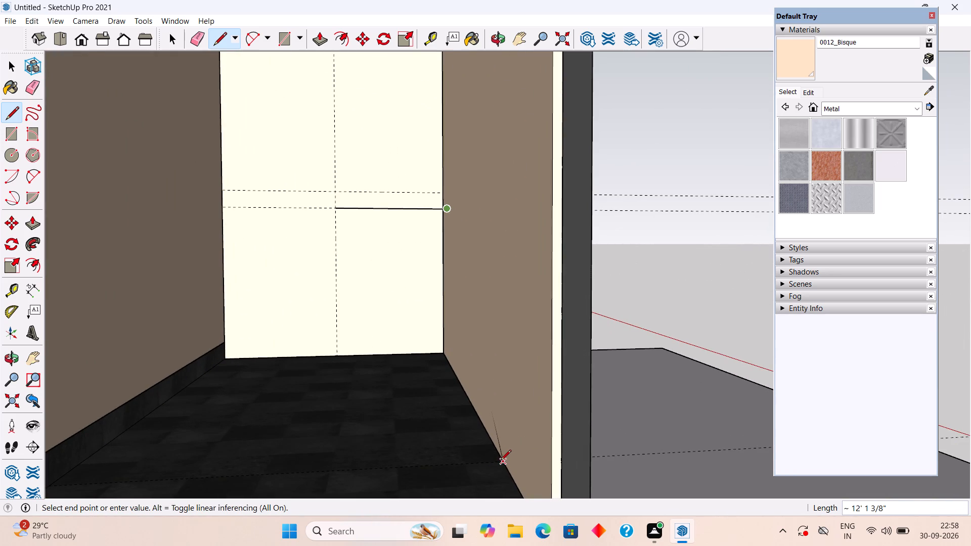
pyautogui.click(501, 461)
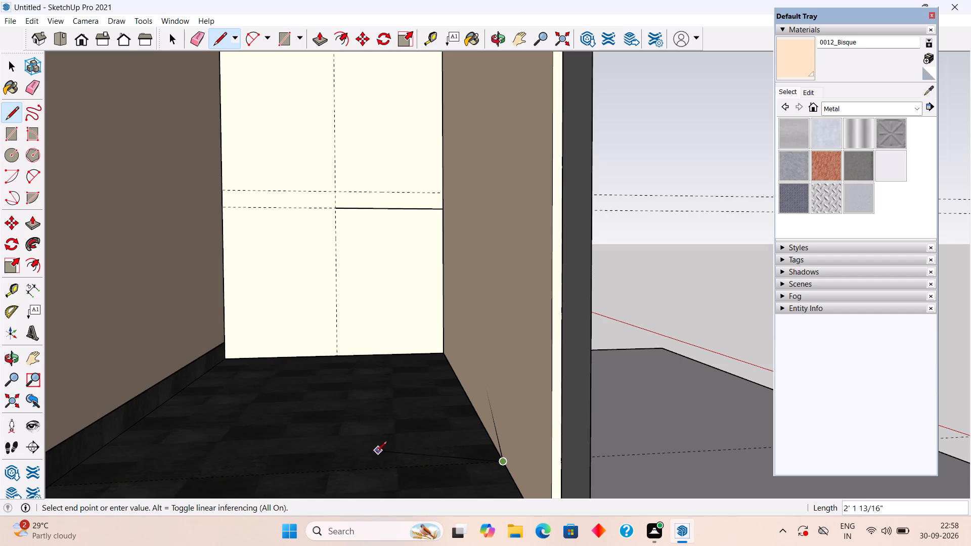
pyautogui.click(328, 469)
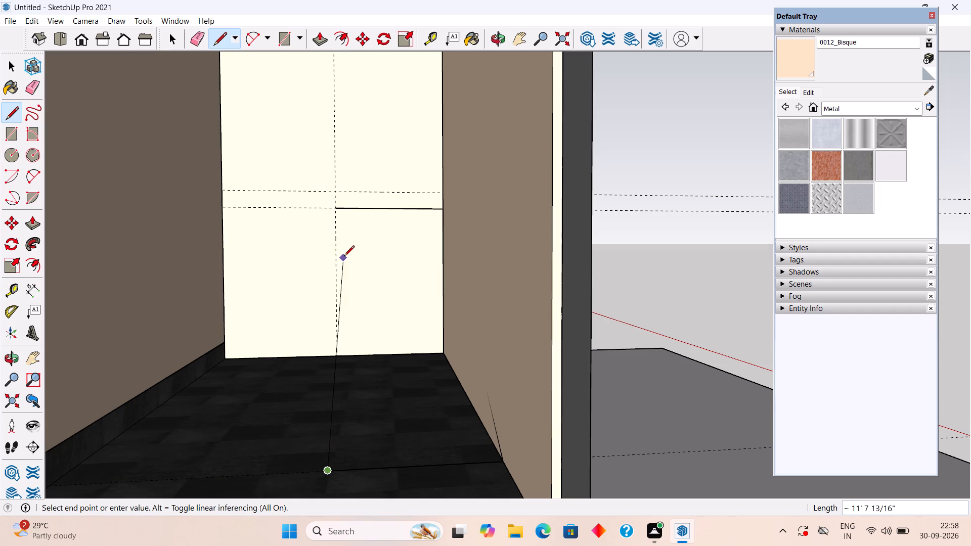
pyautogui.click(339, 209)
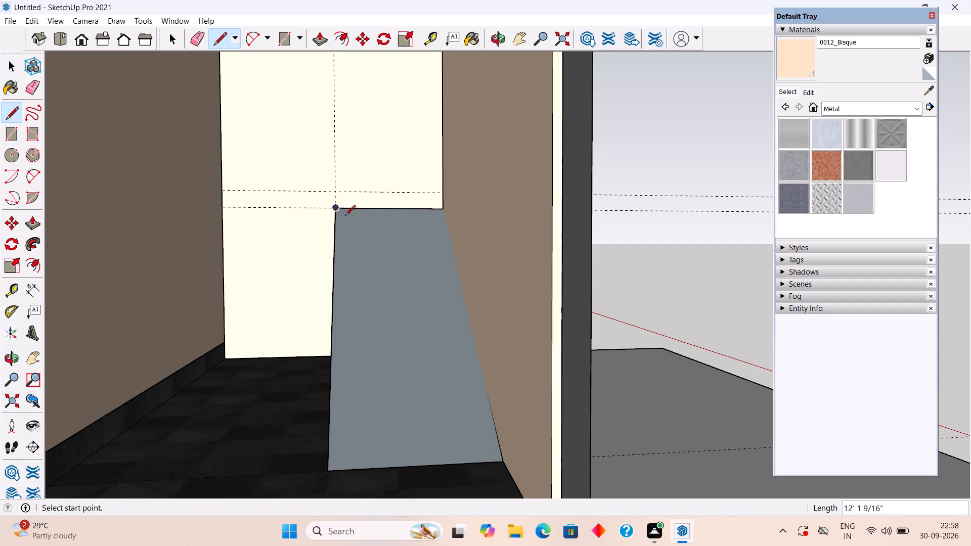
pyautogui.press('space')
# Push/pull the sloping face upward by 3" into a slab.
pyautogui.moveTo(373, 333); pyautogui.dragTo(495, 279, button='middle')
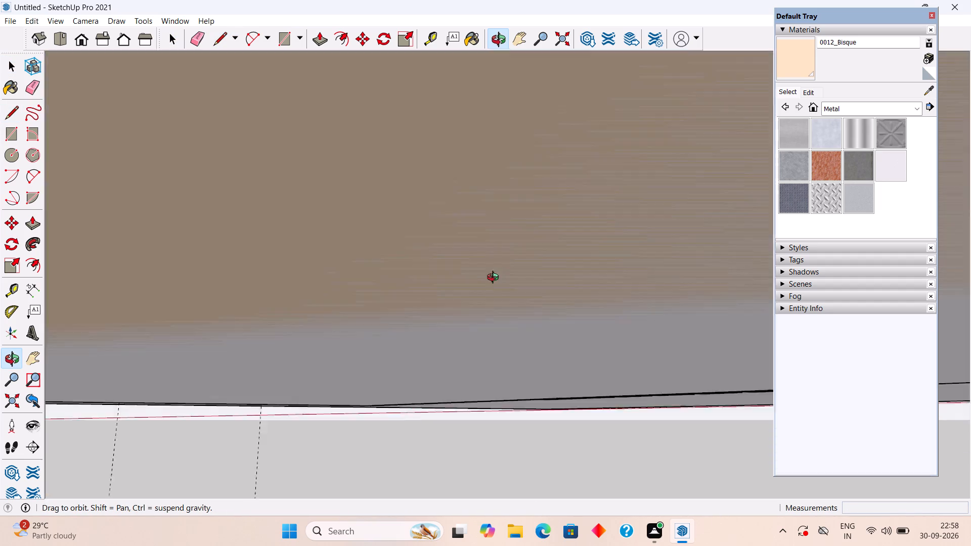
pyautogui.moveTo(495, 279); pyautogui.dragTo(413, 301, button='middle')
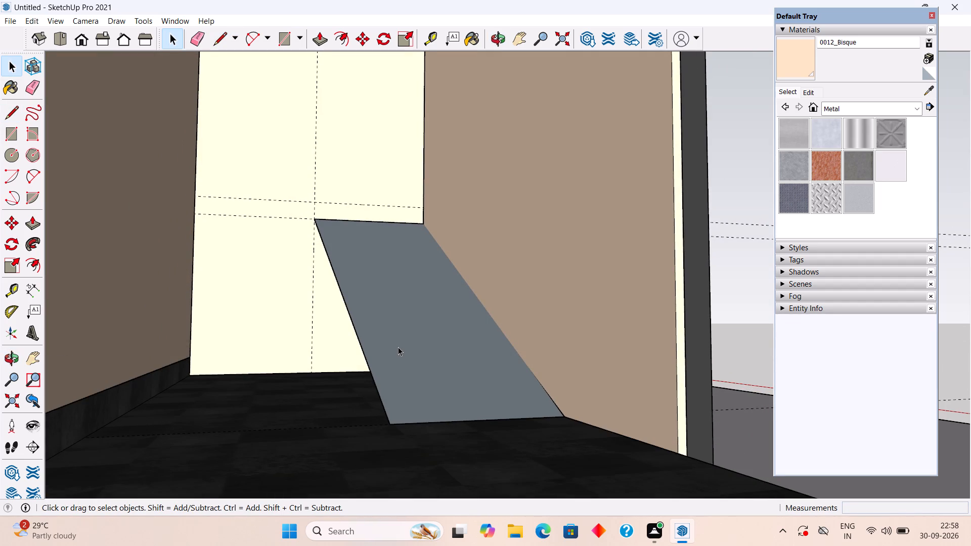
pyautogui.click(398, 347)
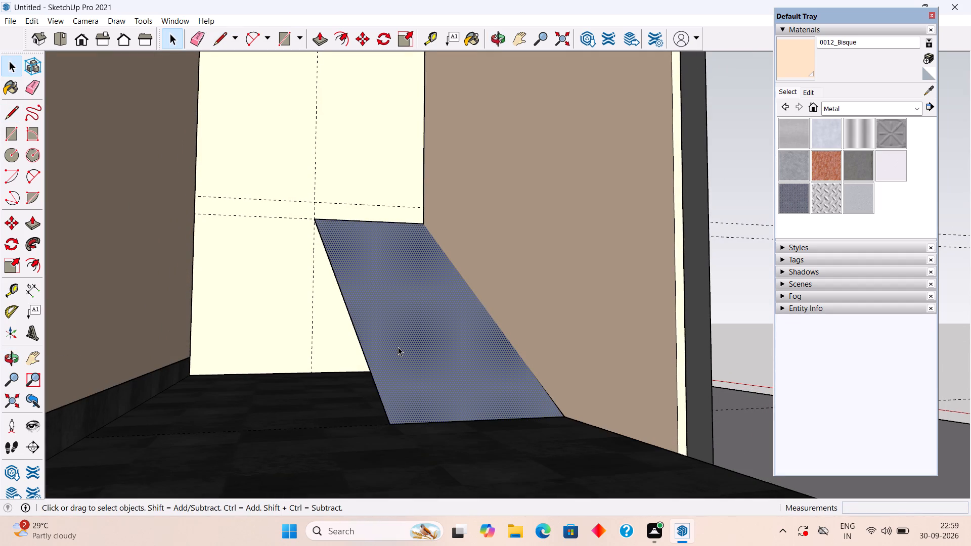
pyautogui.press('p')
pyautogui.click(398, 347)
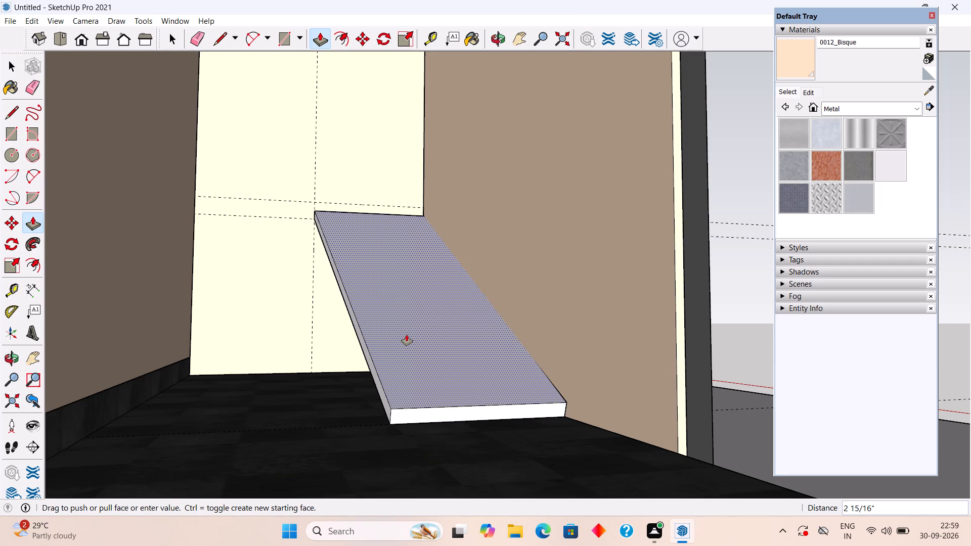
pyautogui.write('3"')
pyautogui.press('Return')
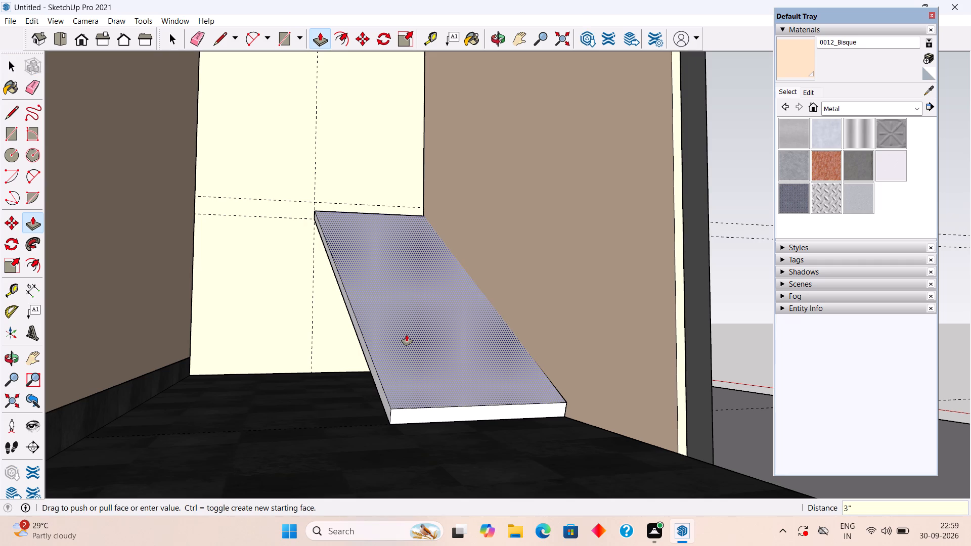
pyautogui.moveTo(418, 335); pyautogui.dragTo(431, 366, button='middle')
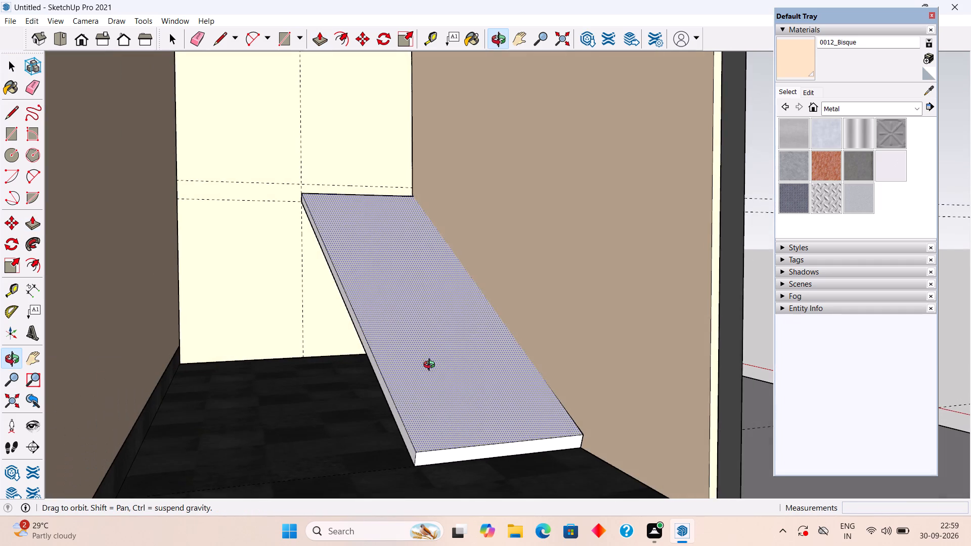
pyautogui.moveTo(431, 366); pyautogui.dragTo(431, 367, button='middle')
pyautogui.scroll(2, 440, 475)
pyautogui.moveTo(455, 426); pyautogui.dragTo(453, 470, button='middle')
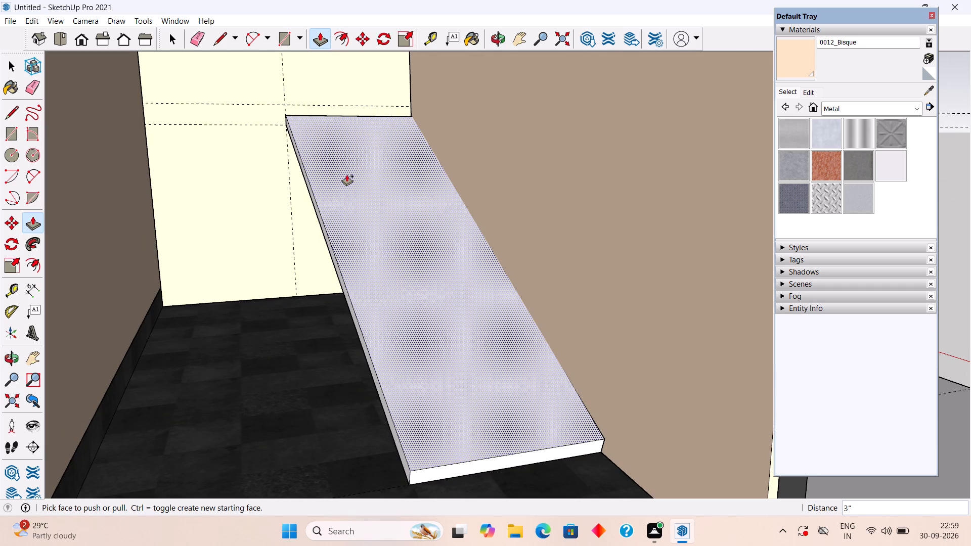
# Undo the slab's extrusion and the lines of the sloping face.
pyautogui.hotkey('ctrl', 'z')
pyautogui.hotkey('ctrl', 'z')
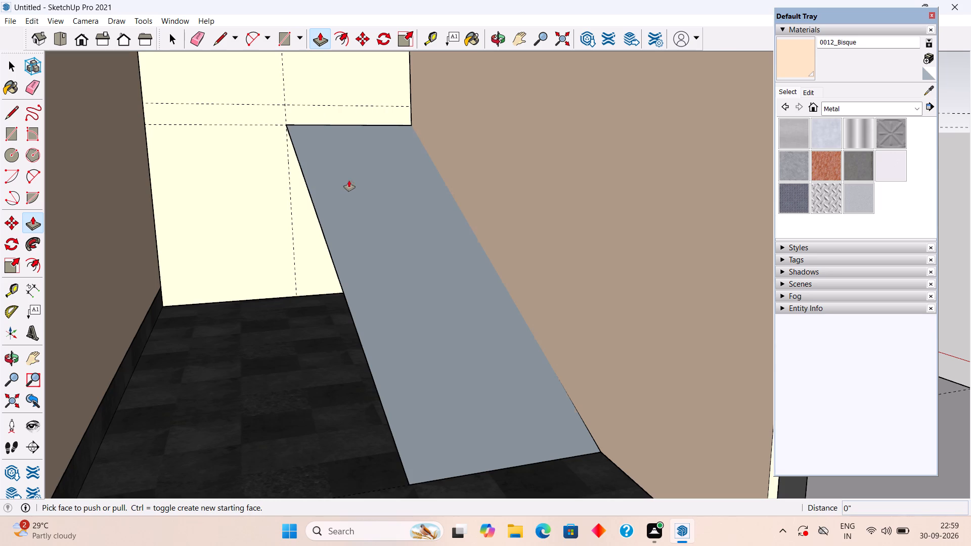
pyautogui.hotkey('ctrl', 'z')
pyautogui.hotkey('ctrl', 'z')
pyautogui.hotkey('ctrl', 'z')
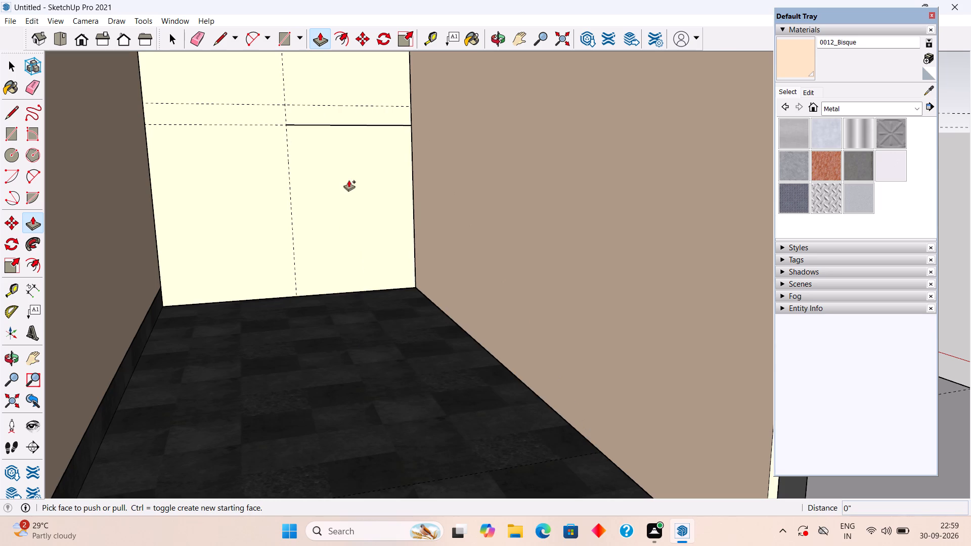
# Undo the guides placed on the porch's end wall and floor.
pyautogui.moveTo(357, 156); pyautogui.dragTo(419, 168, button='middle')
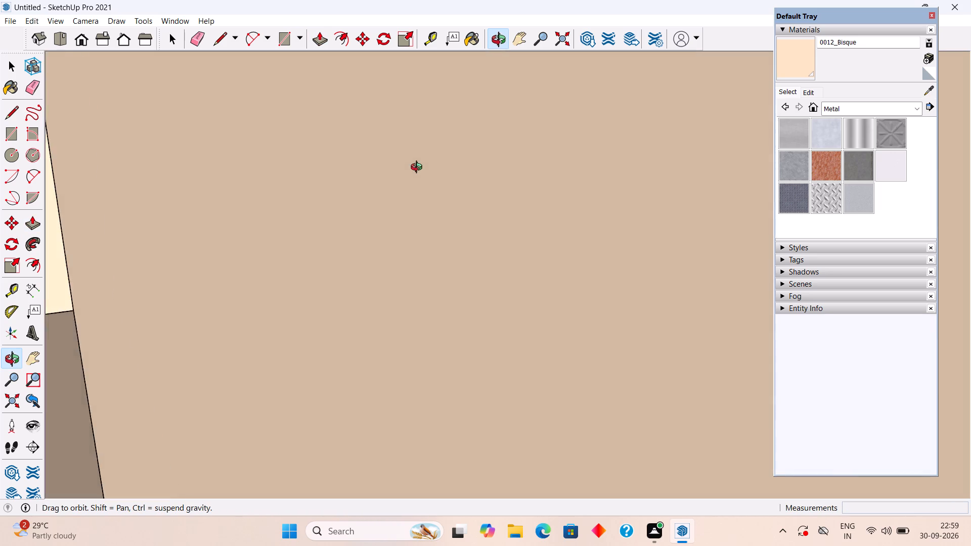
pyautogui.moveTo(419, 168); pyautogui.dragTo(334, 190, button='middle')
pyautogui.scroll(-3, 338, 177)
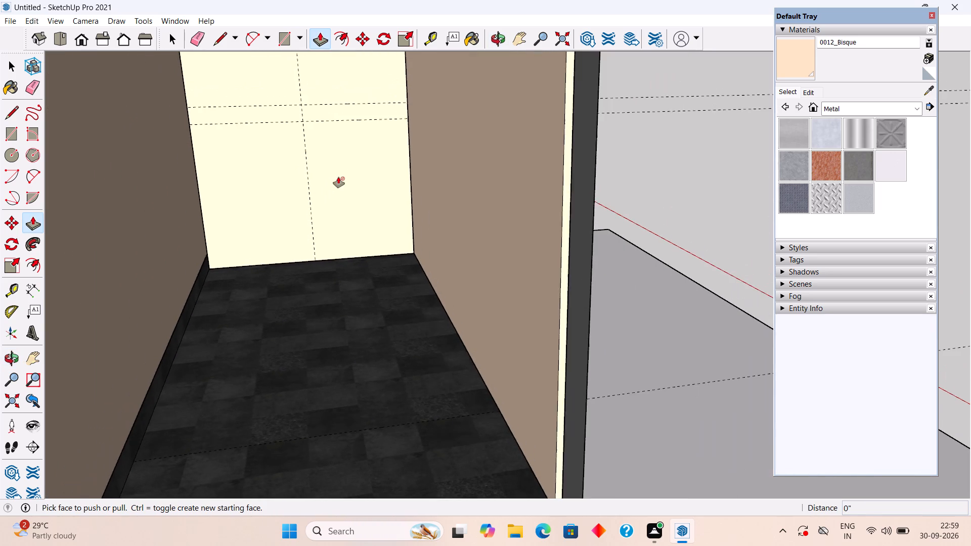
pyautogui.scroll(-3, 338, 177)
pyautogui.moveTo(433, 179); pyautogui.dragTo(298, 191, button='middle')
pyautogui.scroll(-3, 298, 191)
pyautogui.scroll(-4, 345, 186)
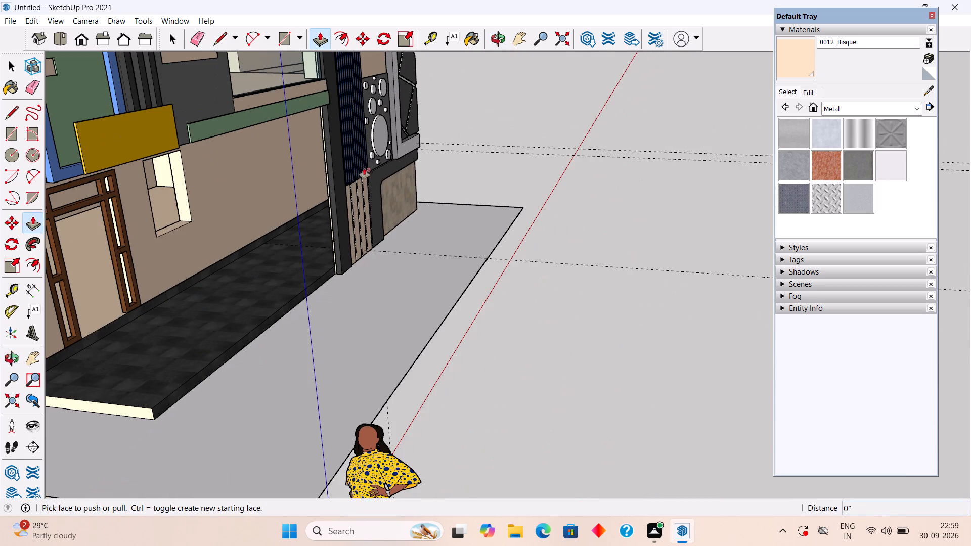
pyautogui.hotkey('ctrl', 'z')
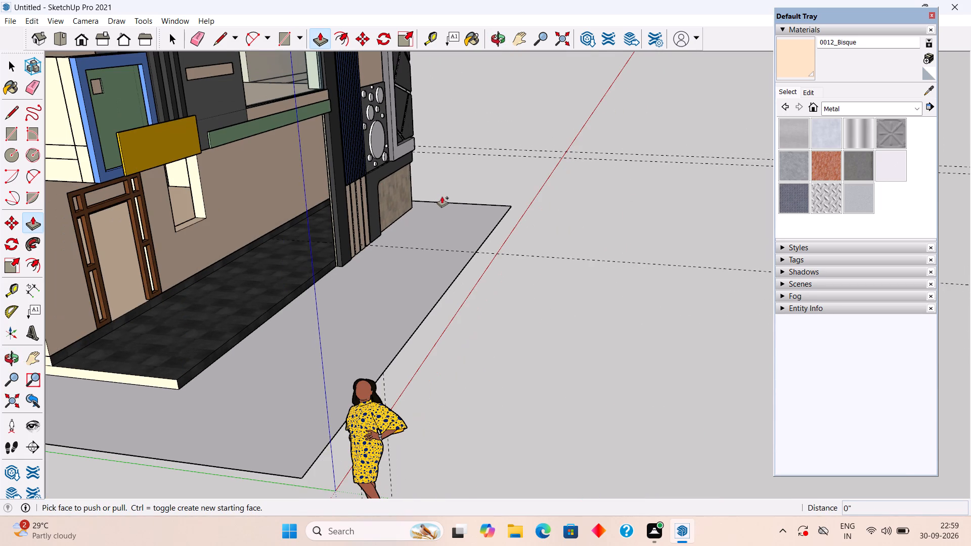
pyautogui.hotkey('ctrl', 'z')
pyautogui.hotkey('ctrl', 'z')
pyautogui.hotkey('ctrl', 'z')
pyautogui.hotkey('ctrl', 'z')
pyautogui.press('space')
# Examine the house's front facade and overall massing from raised, low and frontal viewpoints.
pyautogui.middleClick(483, 186)
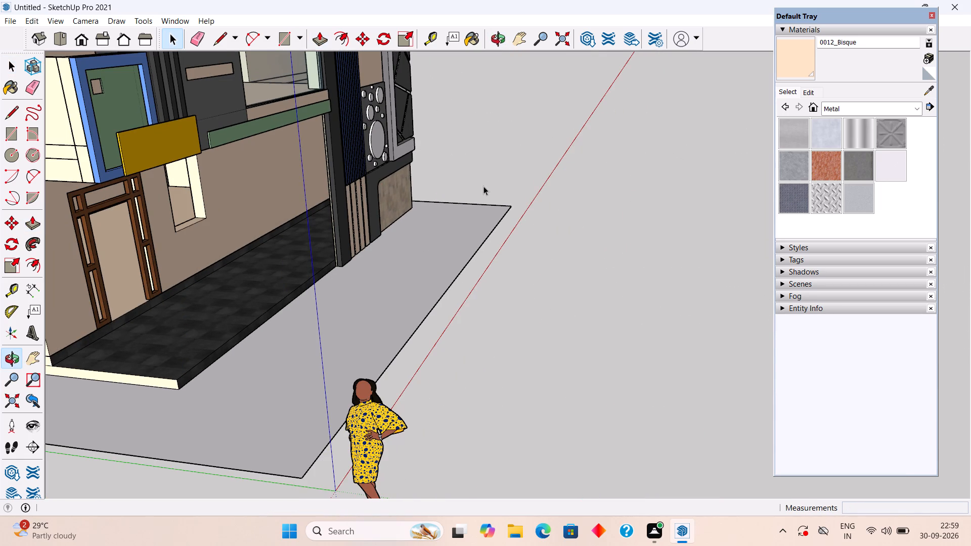
pyautogui.moveTo(484, 186); pyautogui.dragTo(267, 220, button='middle')
pyautogui.scroll(-9, 267, 220)
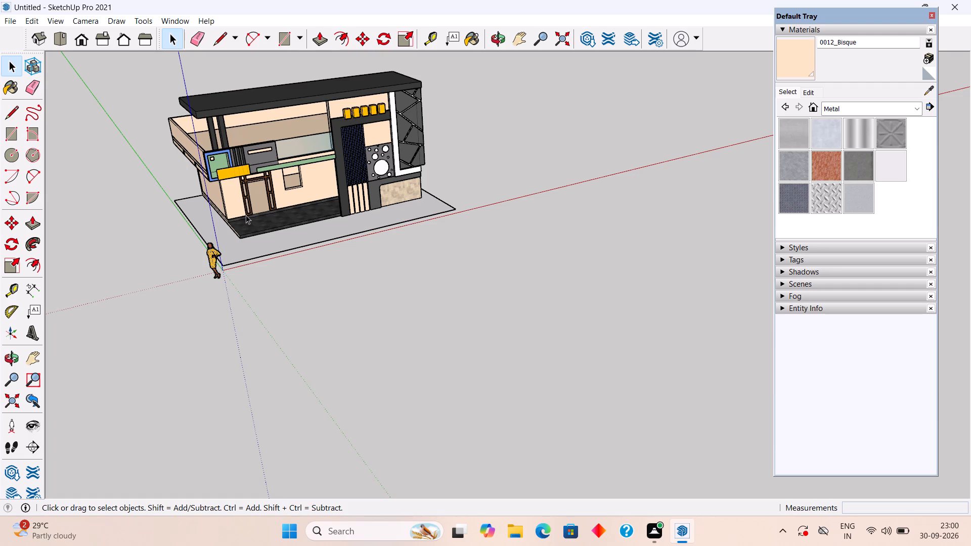
pyautogui.scroll(-10, 364, 210)
pyautogui.scroll(4, 234, 159)
pyautogui.moveTo(233, 158); pyautogui.dragTo(248, 68, button='middle')
pyautogui.scroll(1, 267, 182)
pyautogui.moveTo(248, 139); pyautogui.dragTo(156, 100, button='middle')
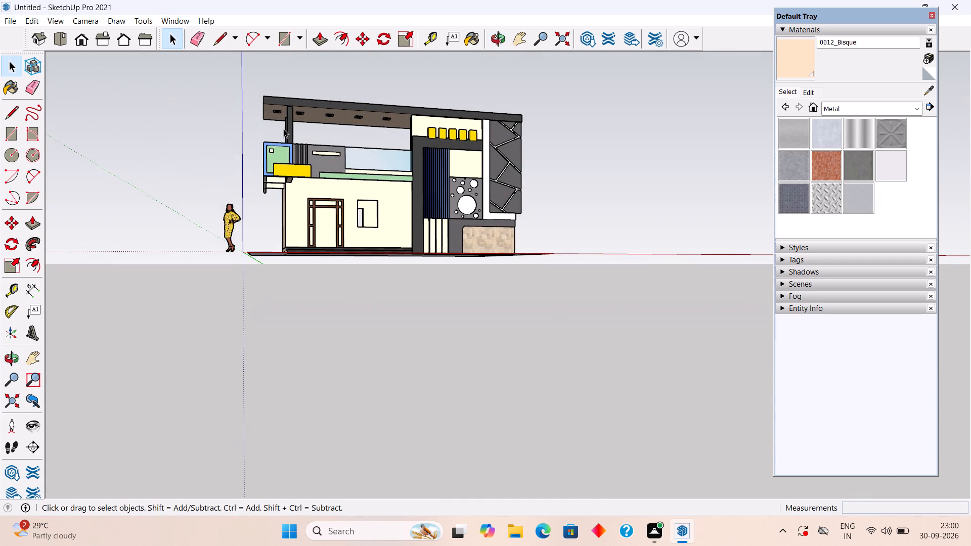
pyautogui.scroll(5, 295, 145)
pyautogui.moveTo(378, 177); pyautogui.dragTo(321, 142, button='middle')
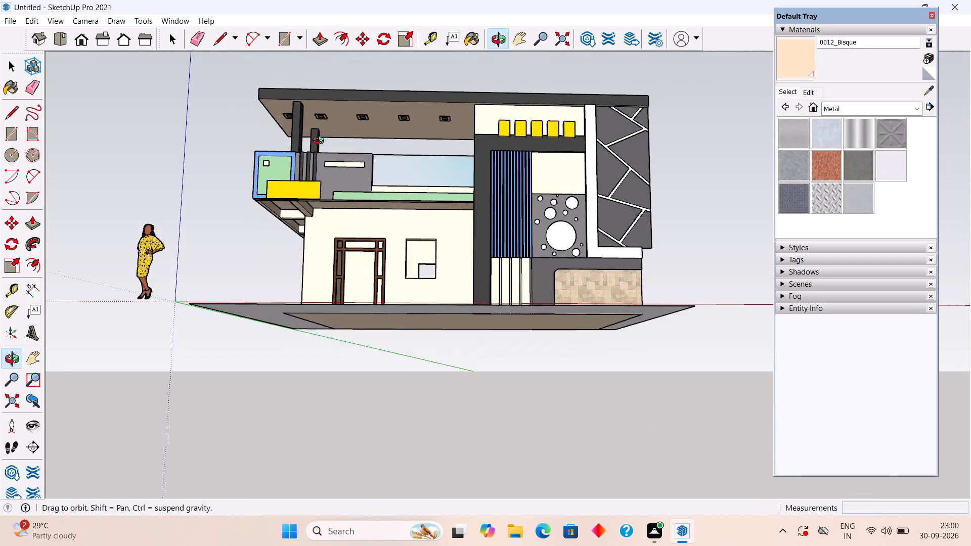
pyautogui.moveTo(321, 142); pyautogui.dragTo(348, 172, button='middle')
pyautogui.scroll(1, 348, 172)
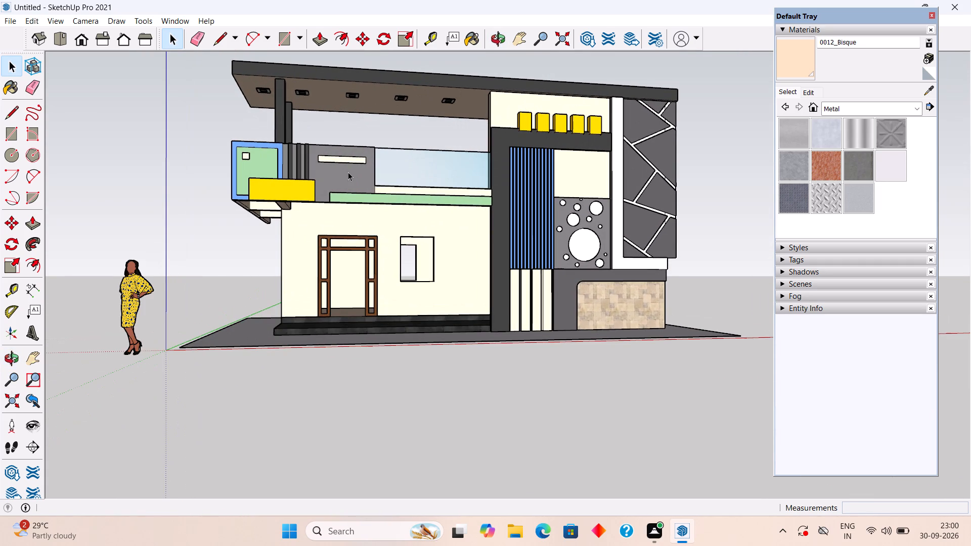
pyautogui.moveTo(346, 172); pyautogui.dragTo(332, 165, button='middle')
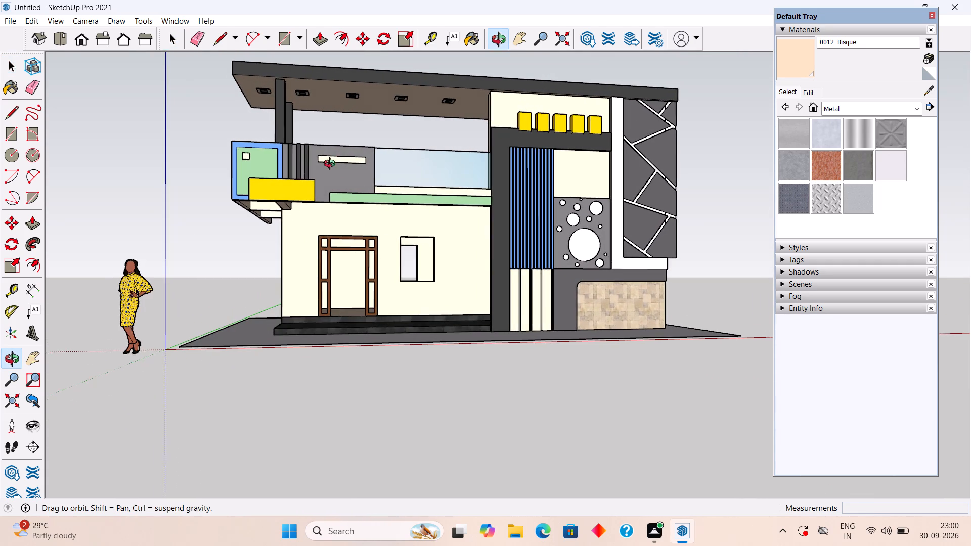
pyautogui.moveTo(332, 165); pyautogui.dragTo(317, 178, button='middle')
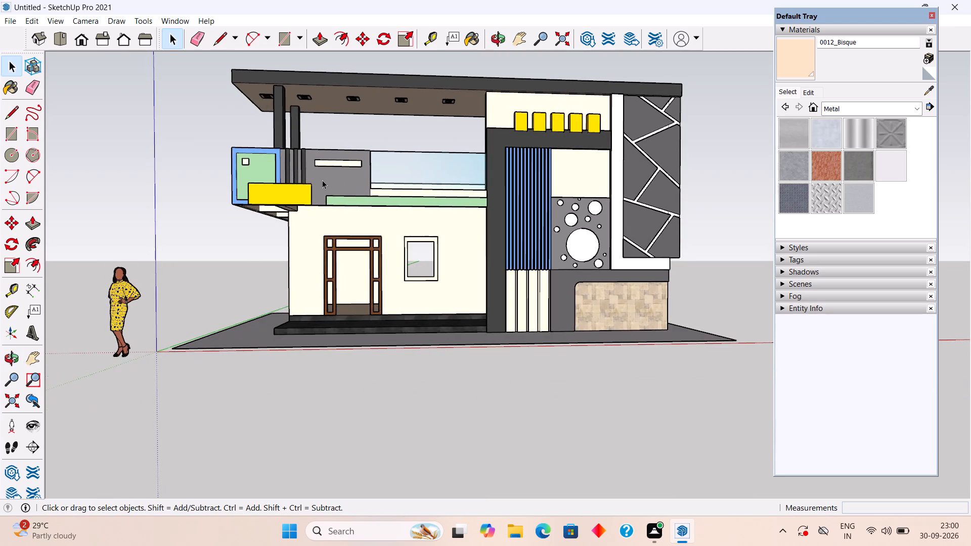
pyautogui.scroll(3, 322, 180)
pyautogui.scroll(-5, 322, 180)
pyautogui.scroll(2, 544, 204)
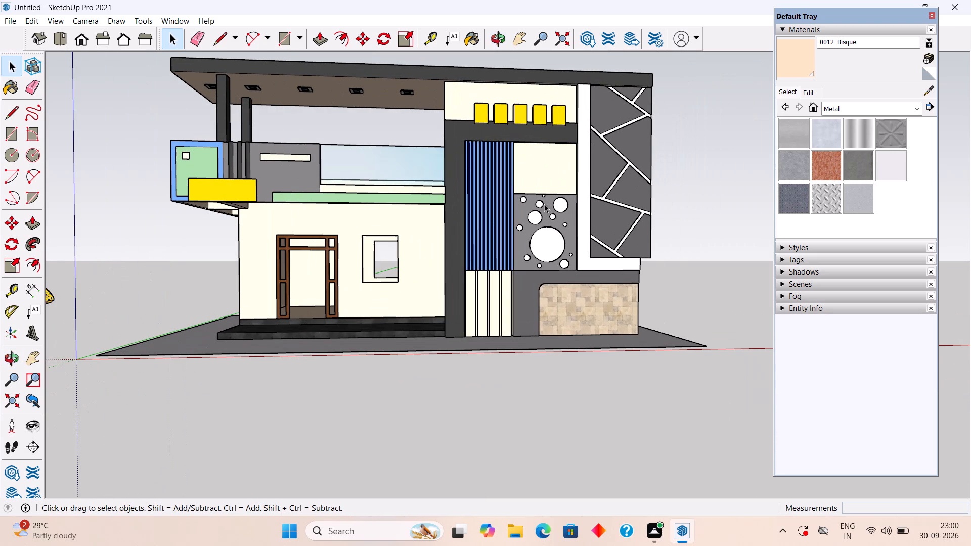
pyautogui.scroll(2, 572, 253)
pyautogui.scroll(-4, 572, 253)
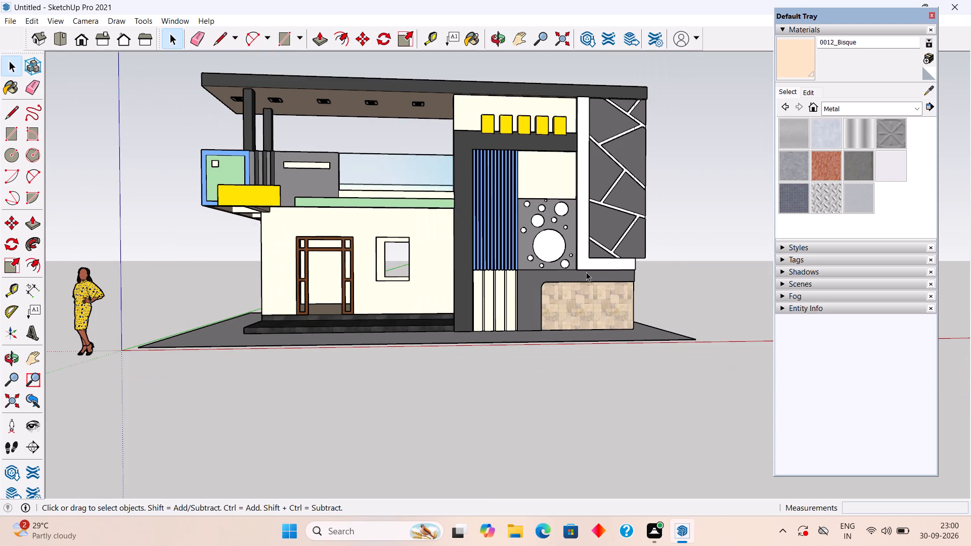
# Examine the completed front facade in near-frontal views, from the whole house to a closer framing.
pyautogui.scroll(-2, 586, 272)
pyautogui.moveTo(590, 281); pyautogui.dragTo(593, 258, button='middle')
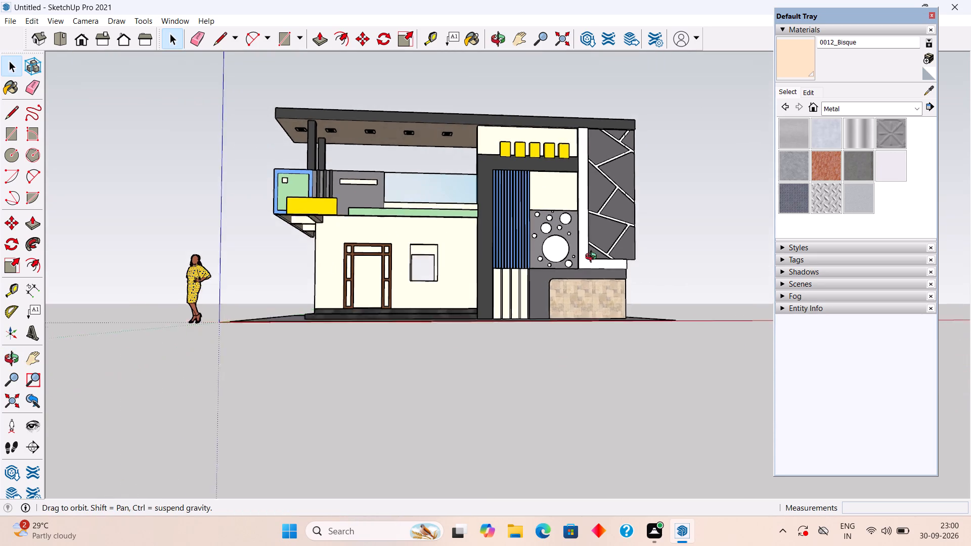
pyautogui.moveTo(593, 258); pyautogui.dragTo(548, 288, button='middle')
pyautogui.scroll(2, 548, 288)
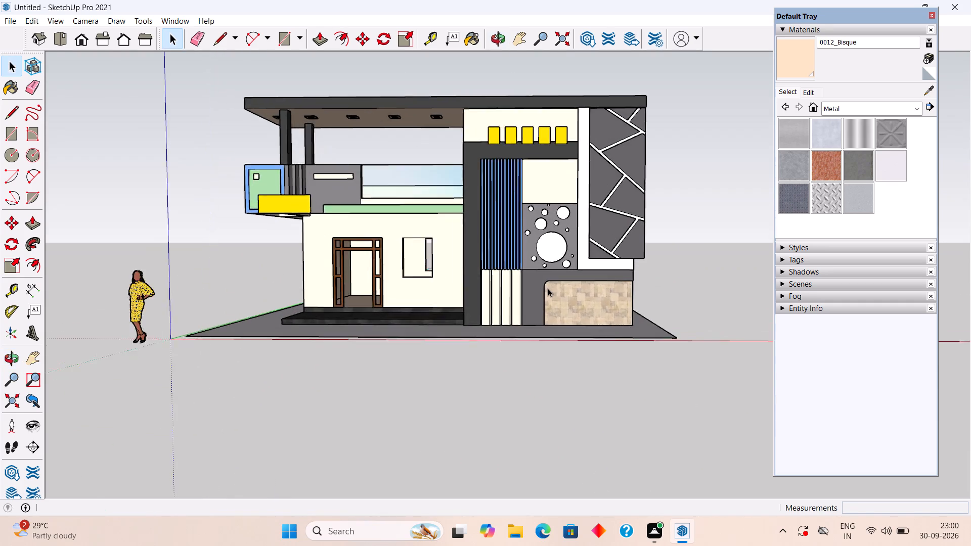
pyautogui.scroll(2, 548, 288)
pyautogui.scroll(-6, 548, 288)
pyautogui.scroll(5, 490, 135)
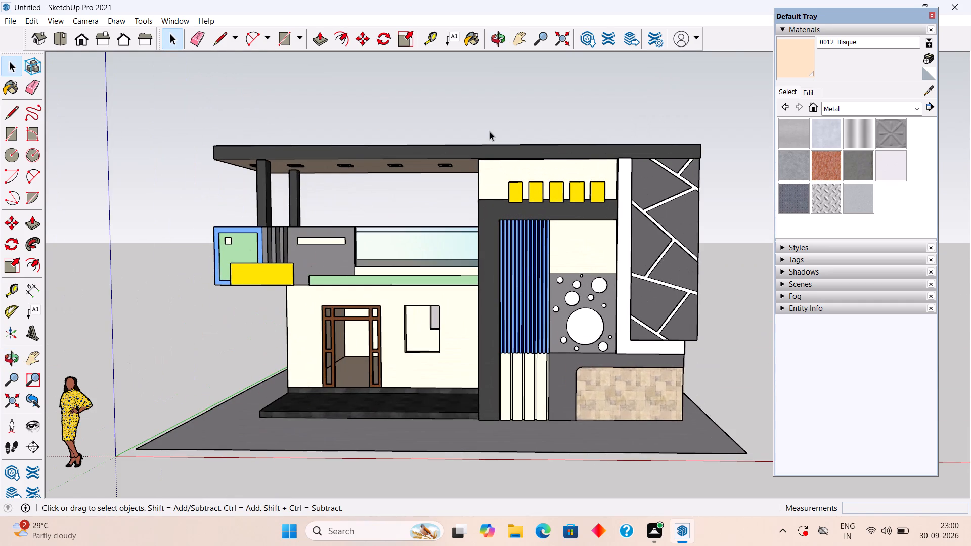
pyautogui.scroll(1, 490, 131)
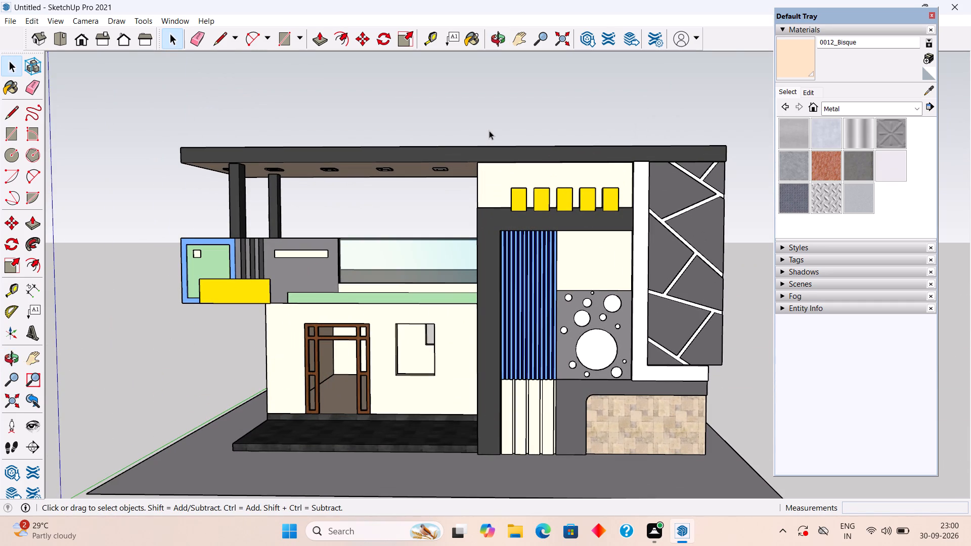
# Save the model in the Downloads folder as a SketchUp file named "front elevation exterior".
pyautogui.click(9, 18)
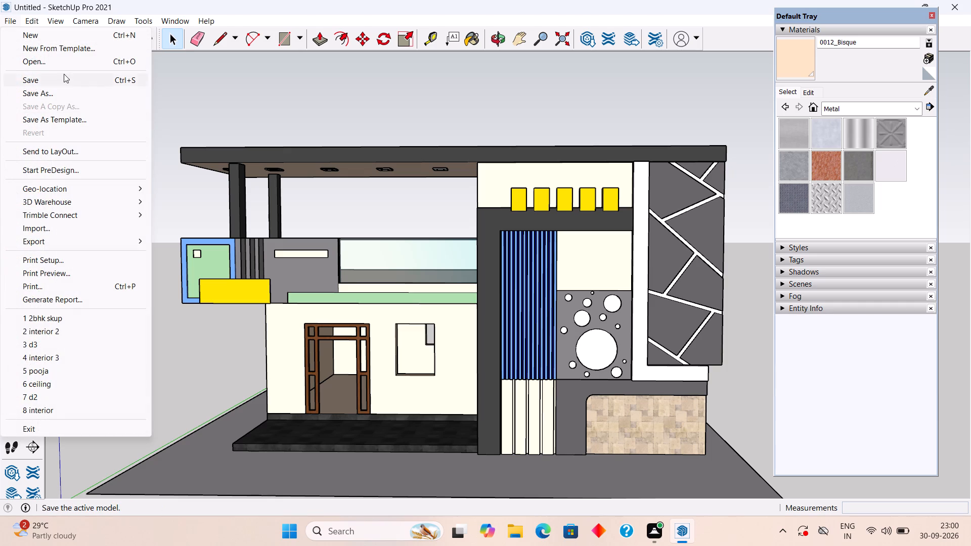
pyautogui.click(65, 95)
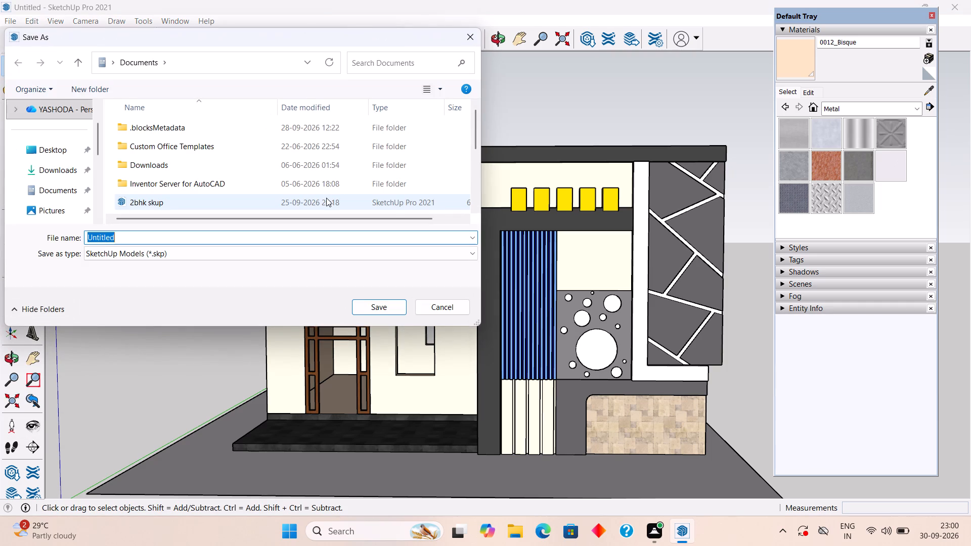
pyautogui.press('BackSpace')
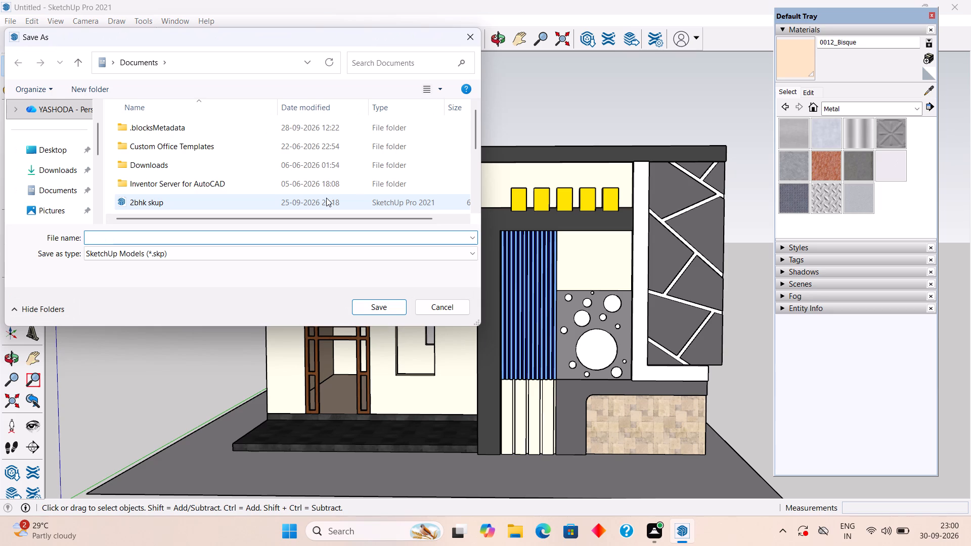
pyautogui.press('r')
pyautogui.press('BackSpace')
pyautogui.write('front')
pyautogui.press('space')
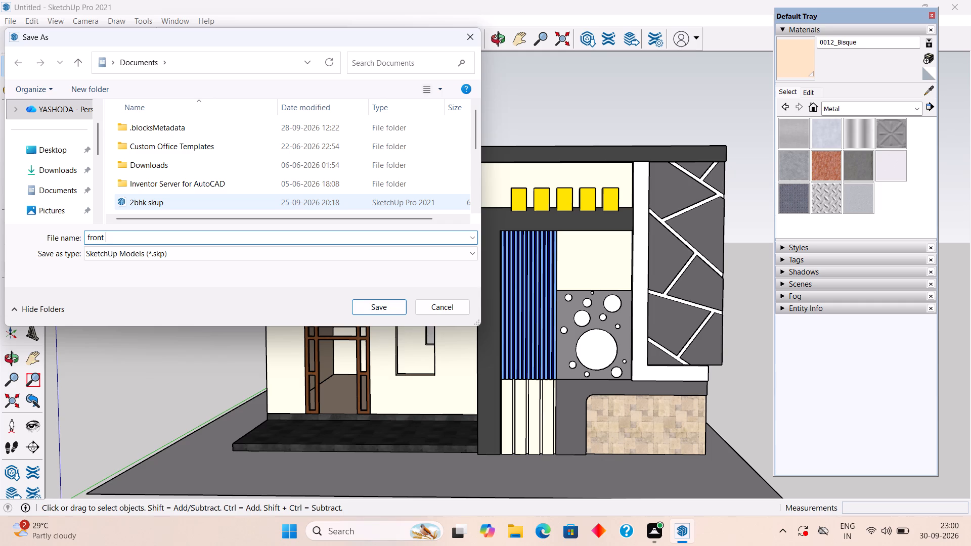
pyautogui.write('elevation exterior')
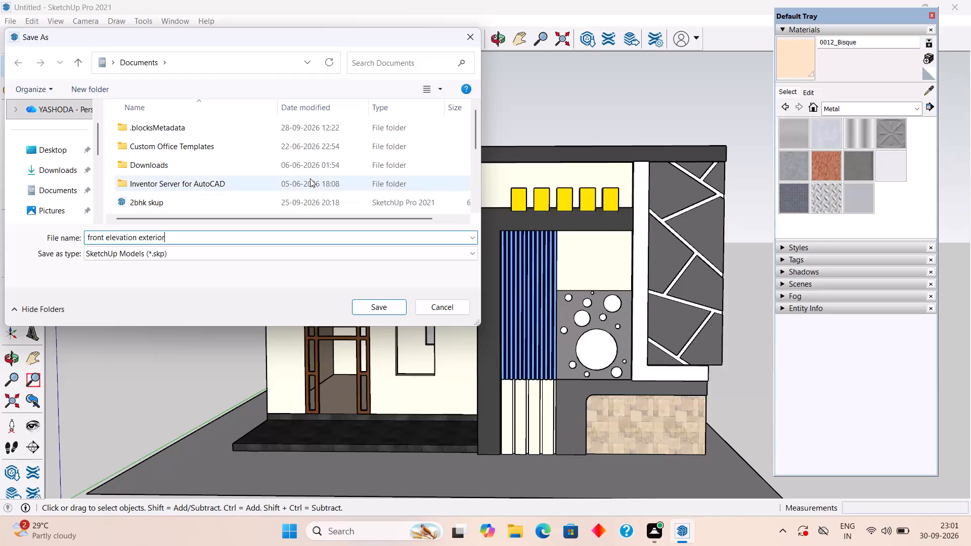
pyautogui.click(311, 56)
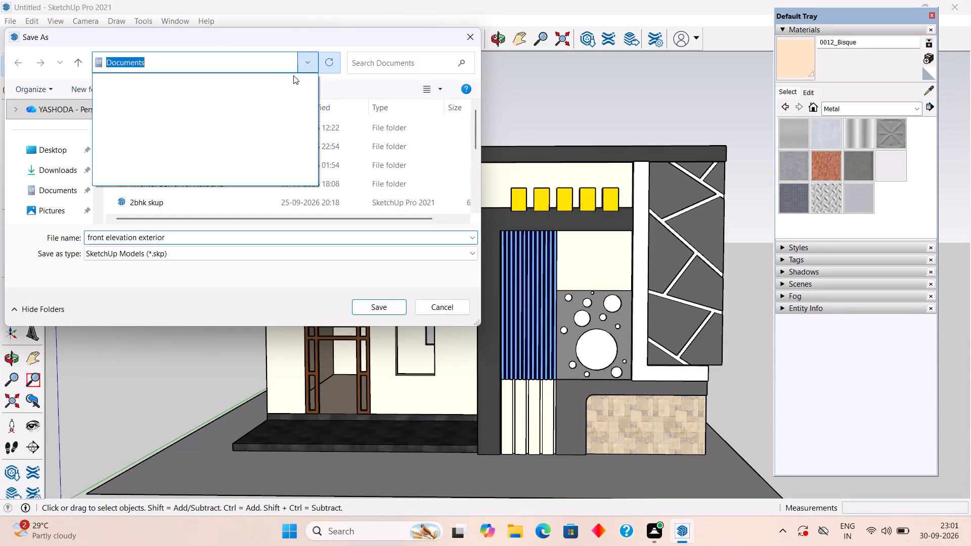
pyautogui.click(46, 170)
pyautogui.click(46, 170)
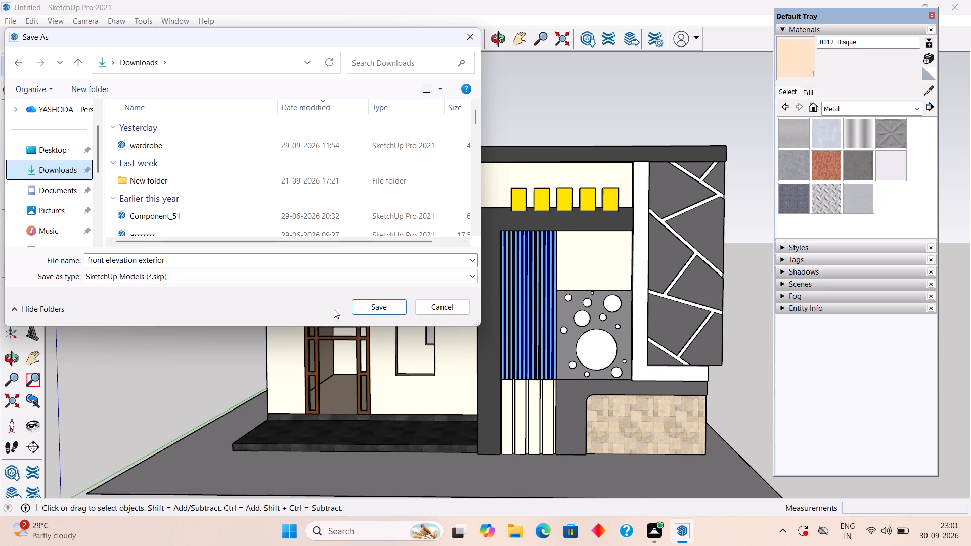
pyautogui.click(364, 307)
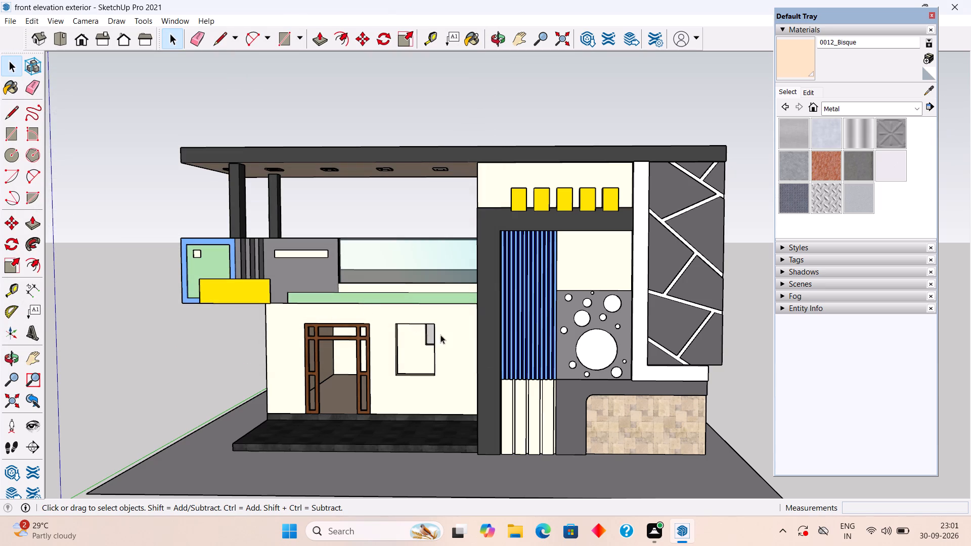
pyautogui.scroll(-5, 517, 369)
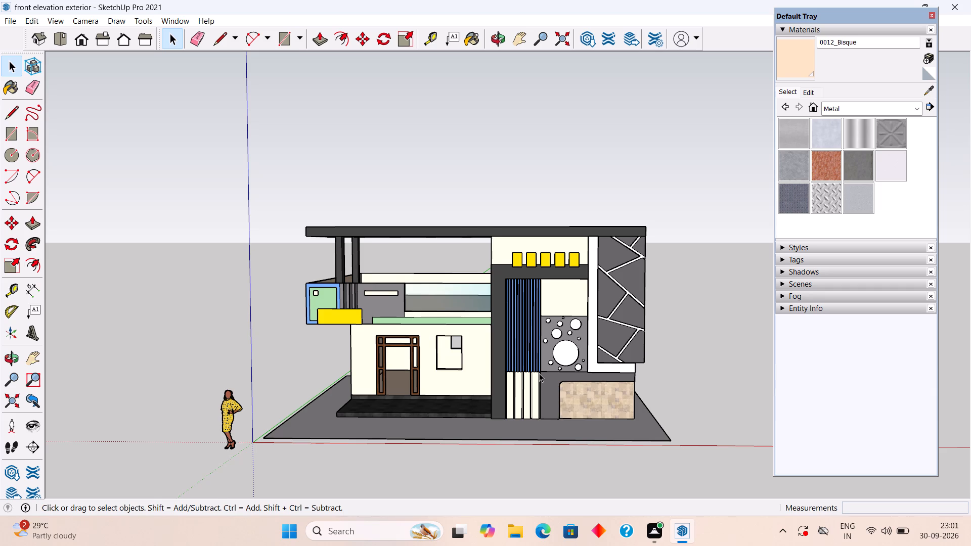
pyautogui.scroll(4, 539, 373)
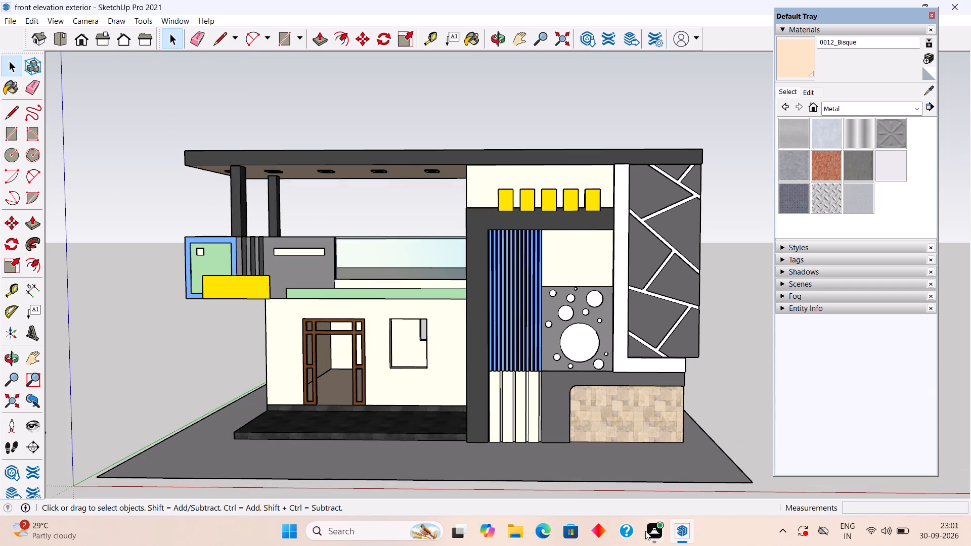
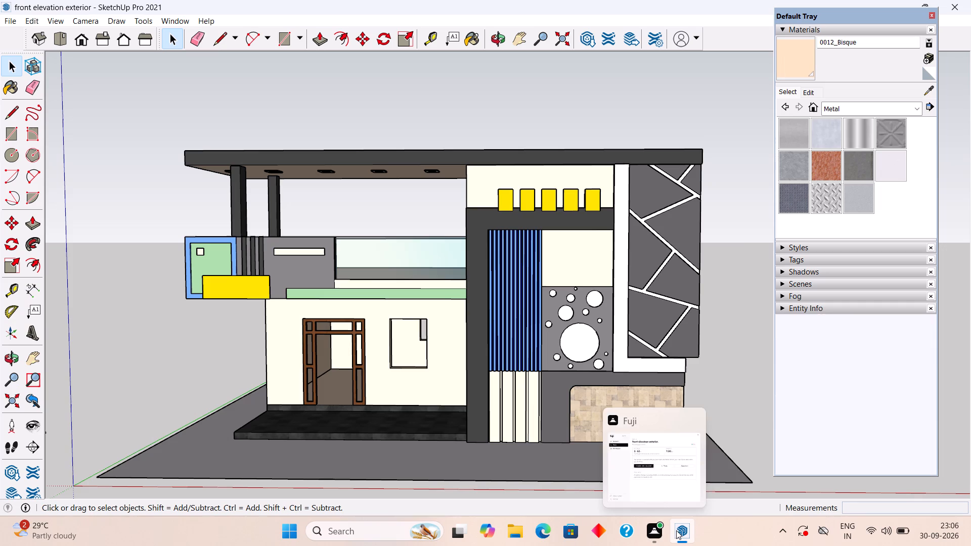
# Examine the house from the front facade around to the porch-side end wall, using low and distant viewpoints.
pyautogui.moveTo(378, 387); pyautogui.dragTo(403, 379, button='middle')
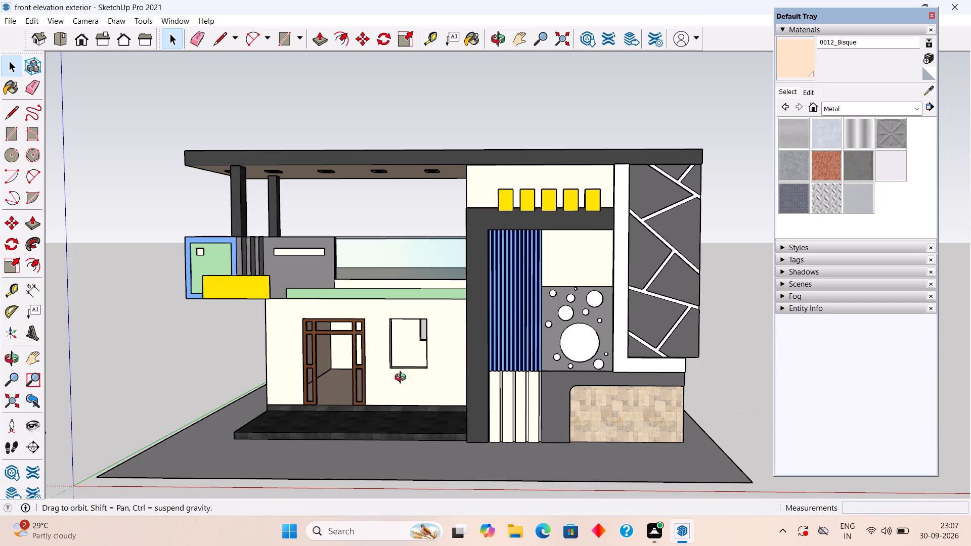
pyautogui.moveTo(403, 379); pyautogui.dragTo(436, 383, button='middle')
pyautogui.scroll(-5, 154, 470)
pyautogui.moveTo(170, 406); pyautogui.dragTo(361, 350, button='middle')
pyautogui.scroll(-3, 361, 350)
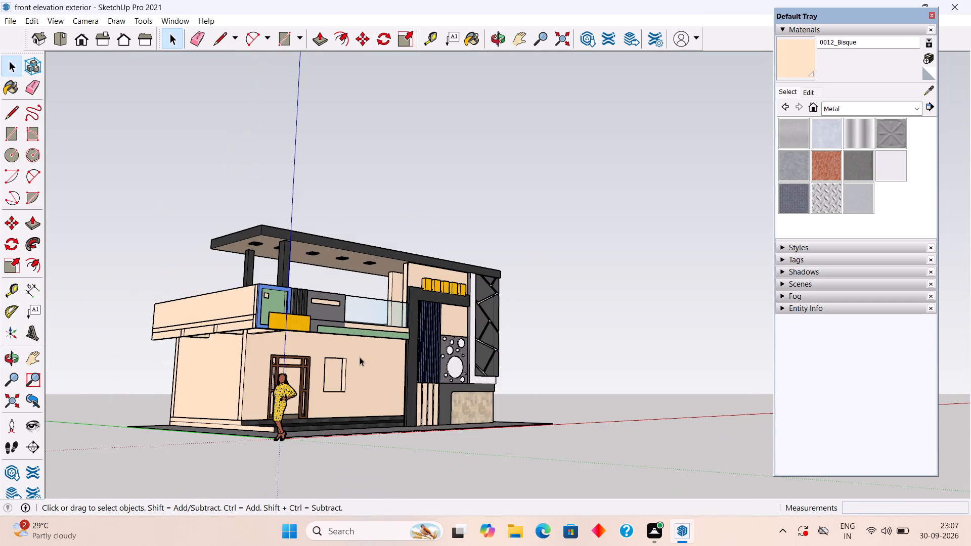
pyautogui.moveTo(143, 369); pyautogui.dragTo(363, 401, button='middle')
pyautogui.scroll(-3, 363, 401)
pyautogui.moveTo(274, 428); pyautogui.dragTo(338, 403, button='middle')
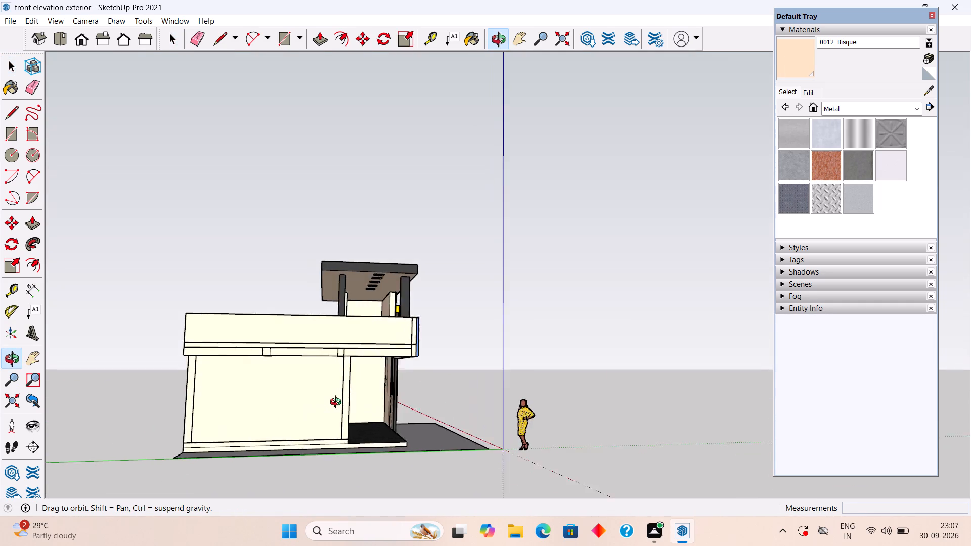
pyautogui.moveTo(338, 403); pyautogui.dragTo(366, 387, button='middle')
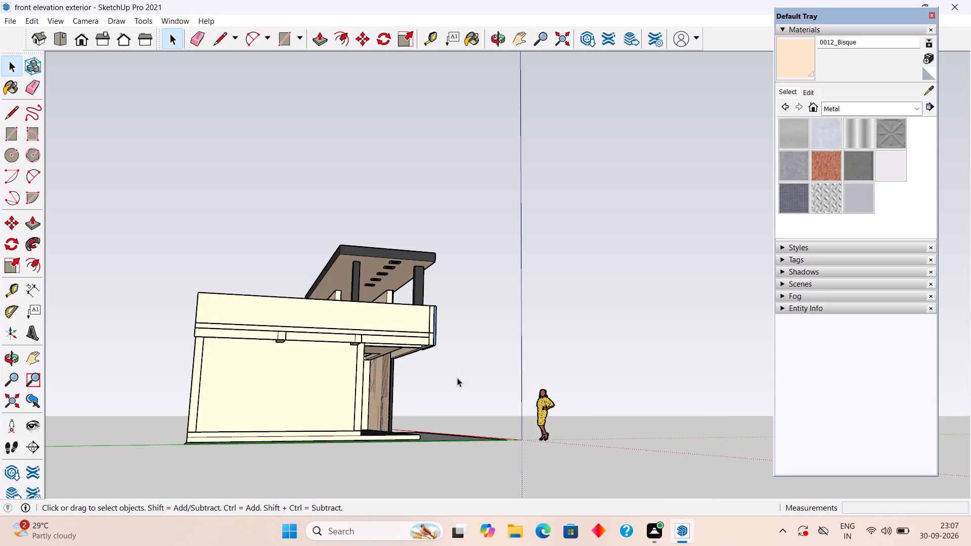
pyautogui.scroll(-3, 452, 393)
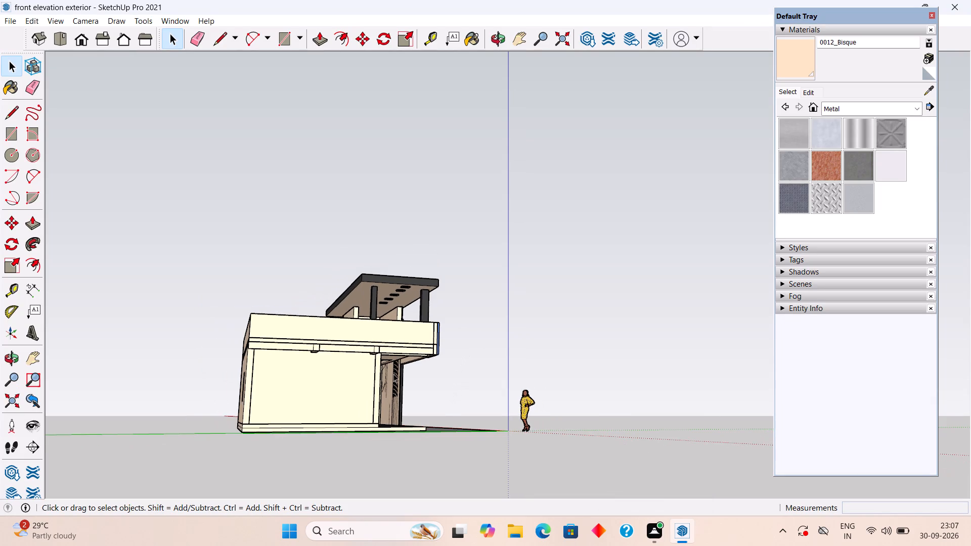
pyautogui.scroll(-1, 379, 374)
pyautogui.moveTo(365, 378); pyautogui.dragTo(184, 366, button='middle')
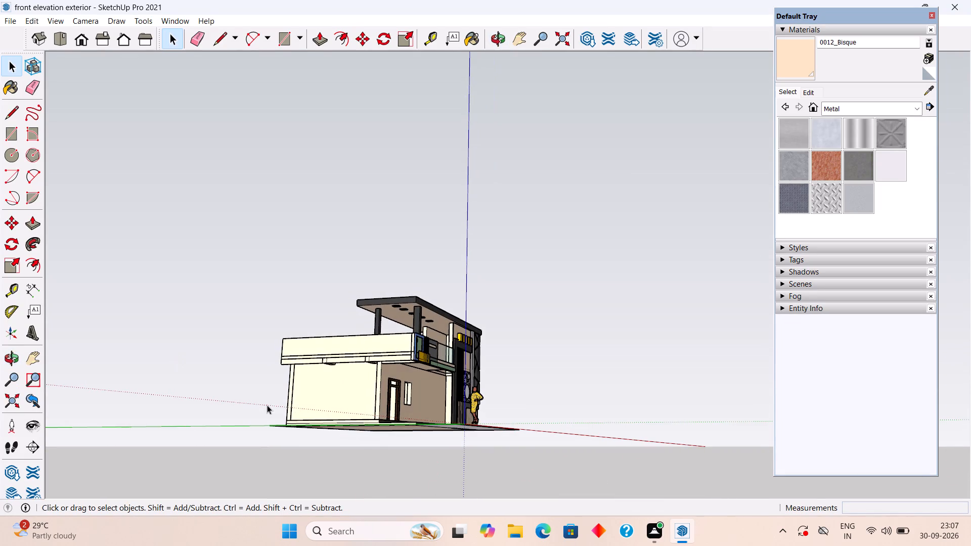
pyautogui.scroll(5, 336, 383)
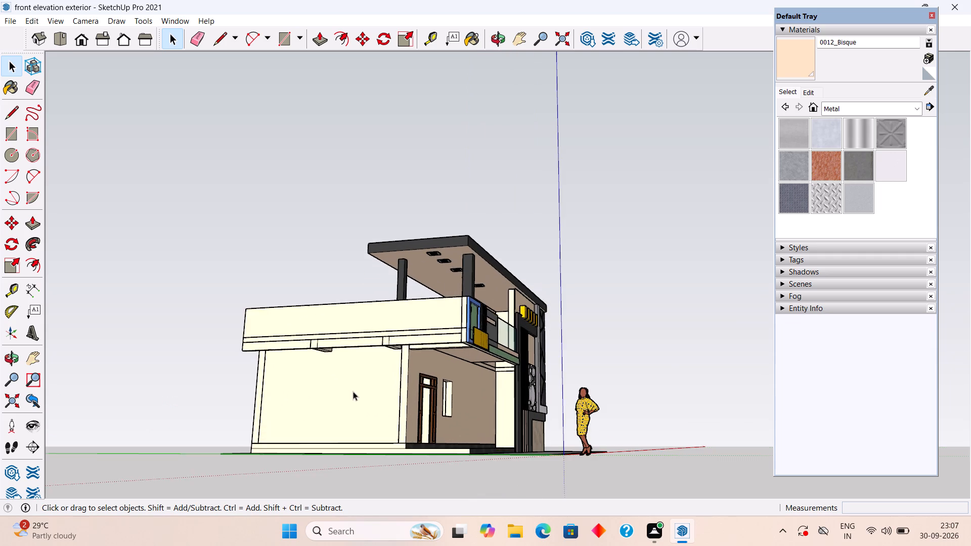
# Examine the rear and remaining side walls of the house by circling the whole building back to the porch corner.
pyautogui.moveTo(353, 391); pyautogui.dragTo(712, 393, button='middle')
pyautogui.moveTo(332, 414); pyautogui.dragTo(600, 455, button='middle')
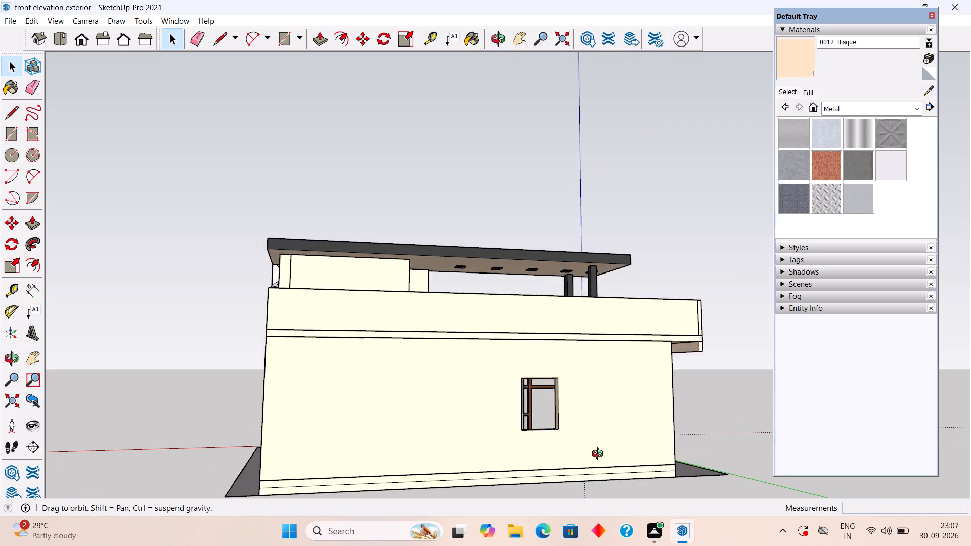
pyautogui.moveTo(600, 455); pyautogui.dragTo(604, 459, button='middle')
pyautogui.moveTo(298, 412); pyautogui.dragTo(501, 352, button='middle')
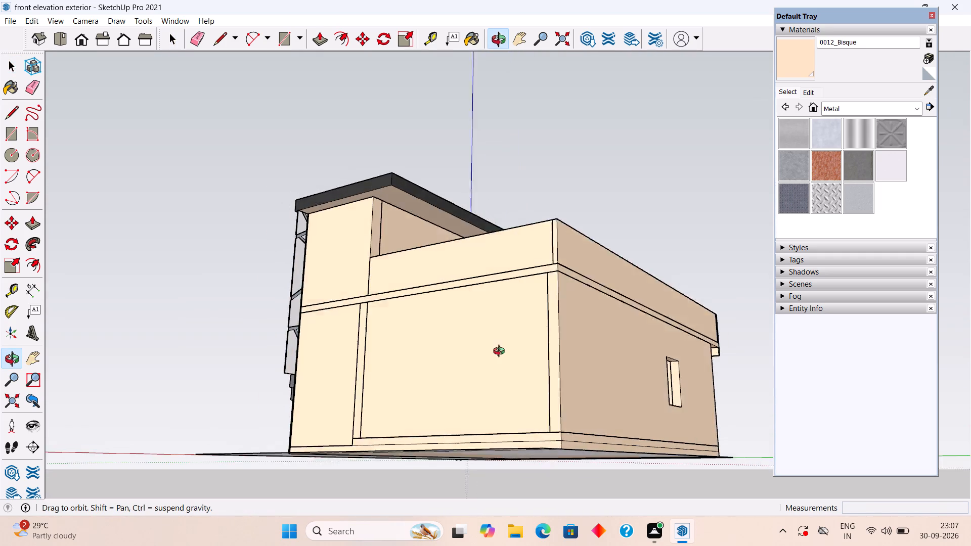
pyautogui.moveTo(501, 352); pyautogui.dragTo(405, 409, button='middle')
pyautogui.scroll(-2, 290, 393)
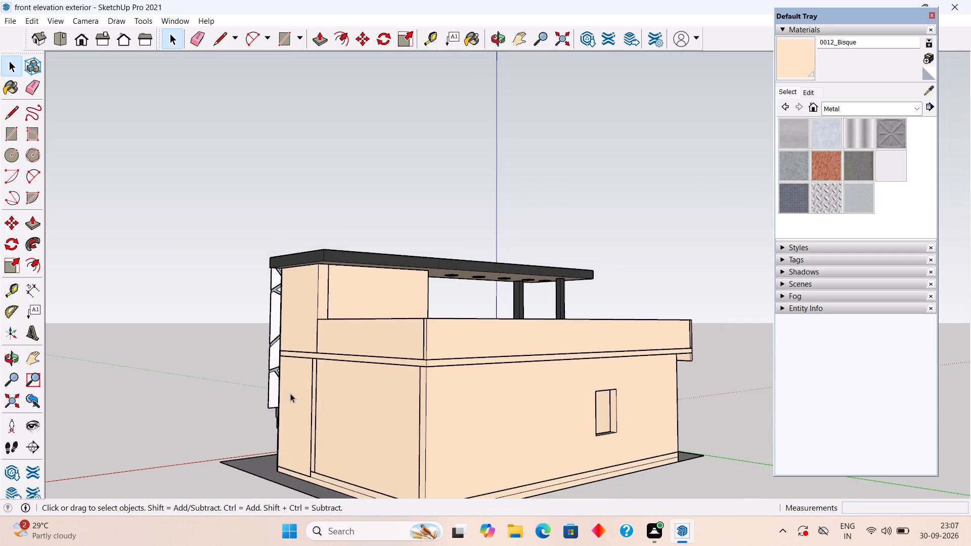
pyautogui.scroll(-6, 290, 393)
pyautogui.moveTo(308, 422); pyautogui.dragTo(783, 352, button='middle')
pyautogui.moveTo(515, 415); pyautogui.dragTo(754, 419, button='middle')
pyautogui.moveTo(382, 448); pyautogui.dragTo(601, 467, button='middle')
# Examine the porch-side front corner, including the roof slab, terrace parapet and balcony panels, from low and raised viewpoints.
pyautogui.scroll(3, 453, 385)
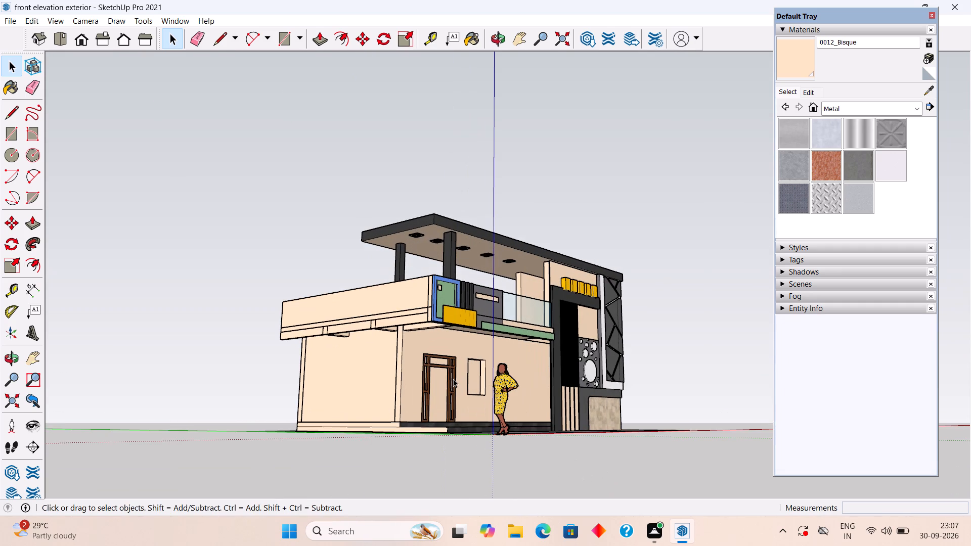
pyautogui.scroll(1, 453, 377)
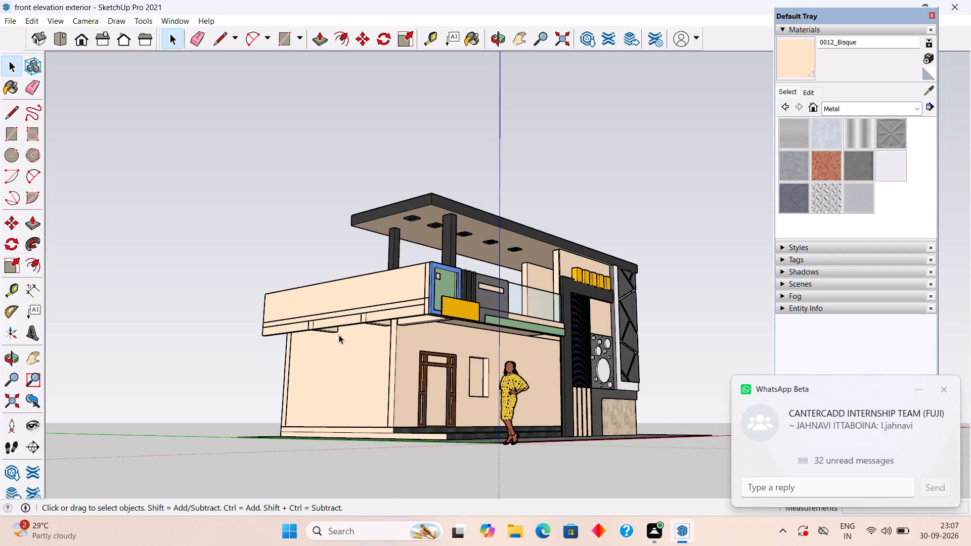
pyautogui.scroll(3, 339, 335)
pyautogui.moveTo(327, 339); pyautogui.dragTo(274, 411, button='middle')
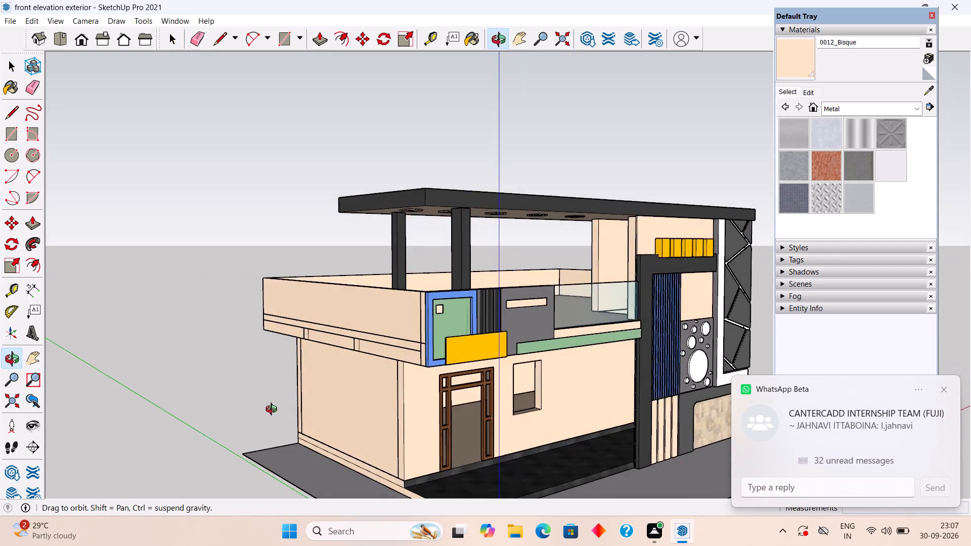
pyautogui.moveTo(274, 411); pyautogui.dragTo(273, 411, button='middle')
pyautogui.scroll(-5, 272, 412)
pyautogui.scroll(2, 277, 358)
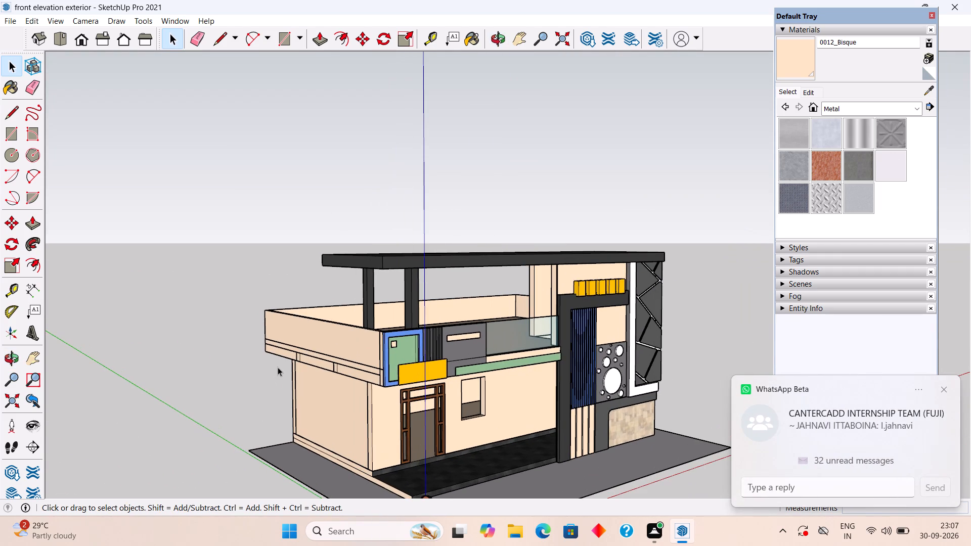
# Examine the porch ceiling and the beams under the terrace from the end-wall side, returning to the full front facade.
pyautogui.moveTo(405, 330); pyautogui.dragTo(559, 272, button='middle')
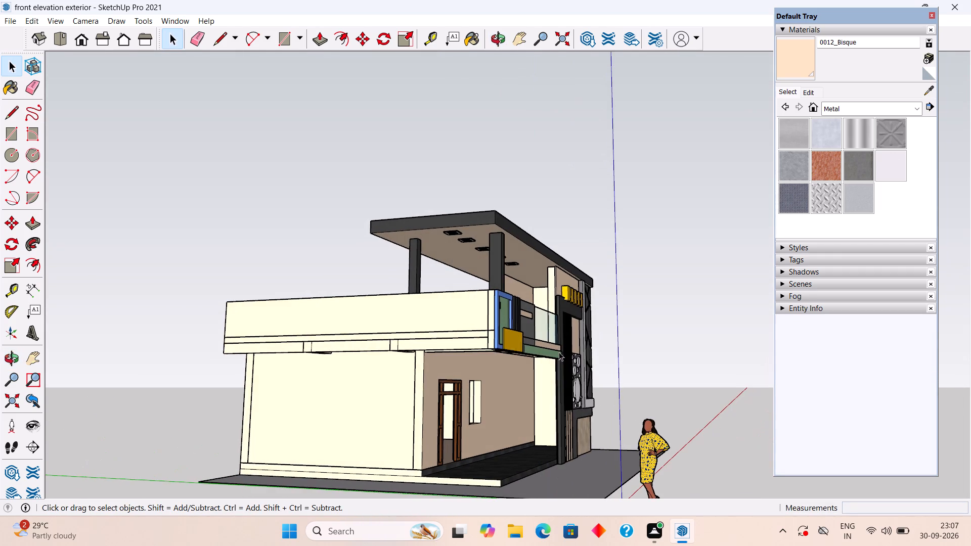
pyautogui.moveTo(518, 424); pyautogui.dragTo(551, 360, button='middle')
pyautogui.scroll(4, 532, 423)
pyautogui.moveTo(532, 423); pyautogui.dragTo(571, 438, button='middle')
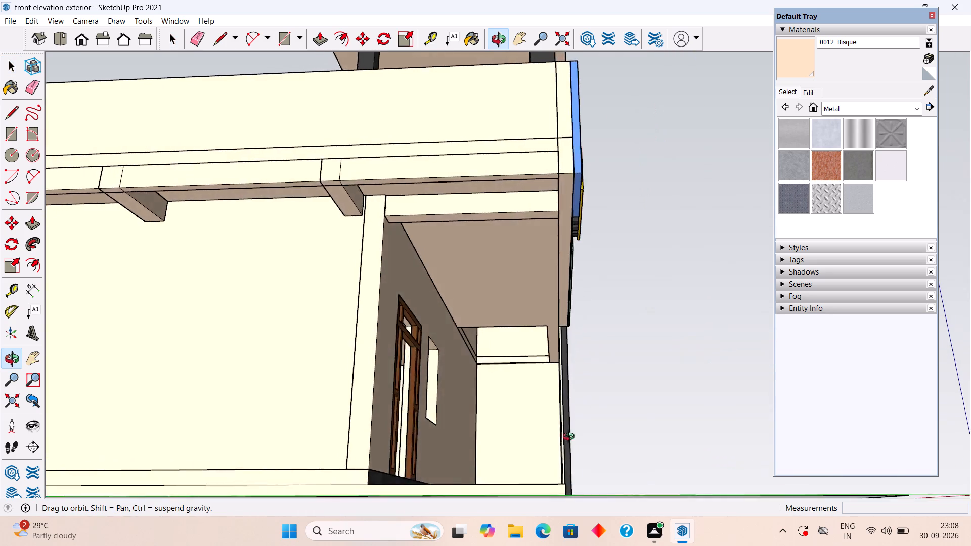
pyautogui.moveTo(571, 438); pyautogui.dragTo(587, 472, button='middle')
pyautogui.scroll(-2, 301, 304)
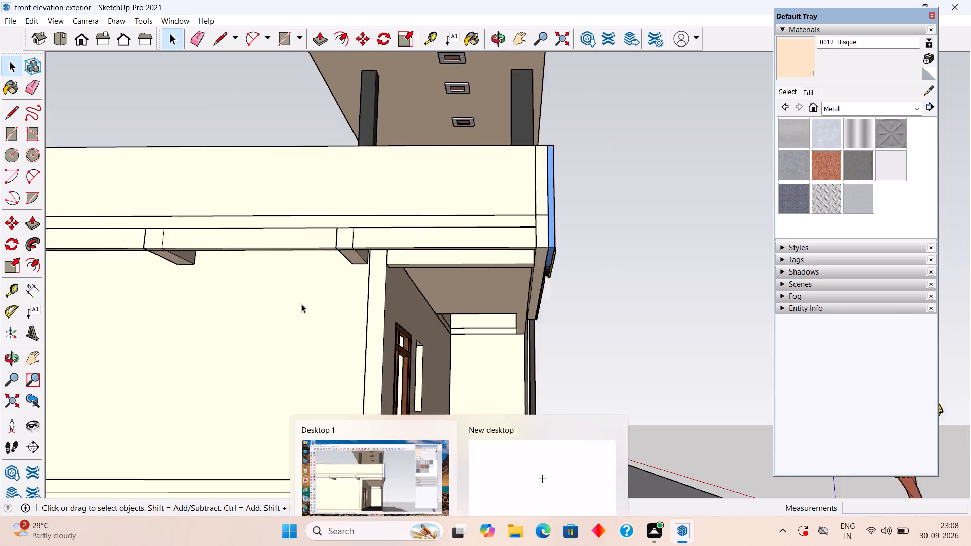
pyautogui.scroll(-5, 301, 304)
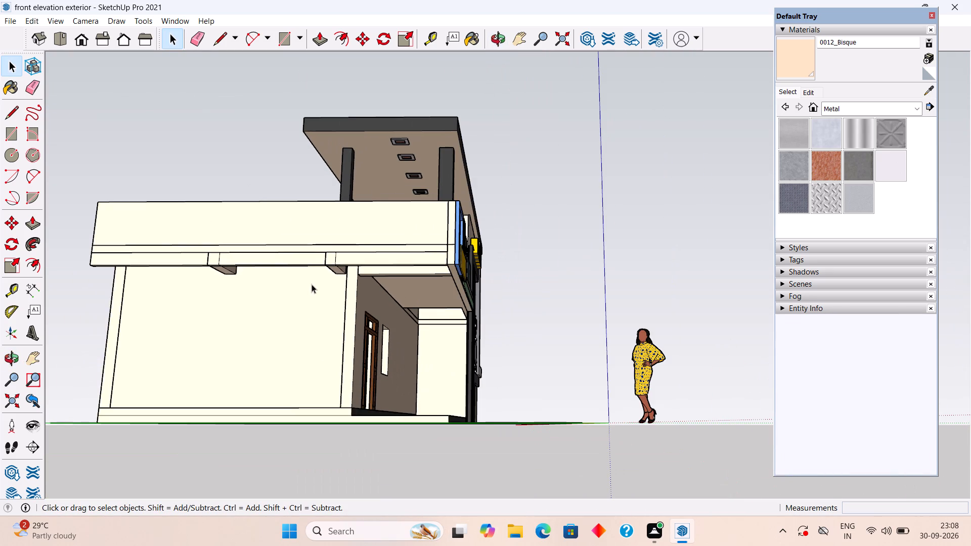
pyautogui.moveTo(312, 284); pyautogui.dragTo(75, 398, button='middle')
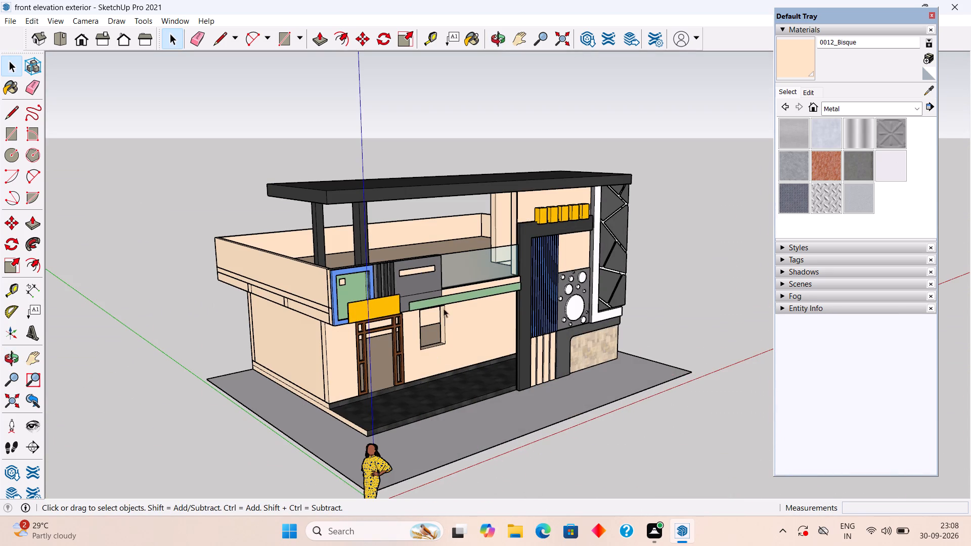
pyautogui.moveTo(431, 298); pyautogui.dragTo(279, 305, button='middle')
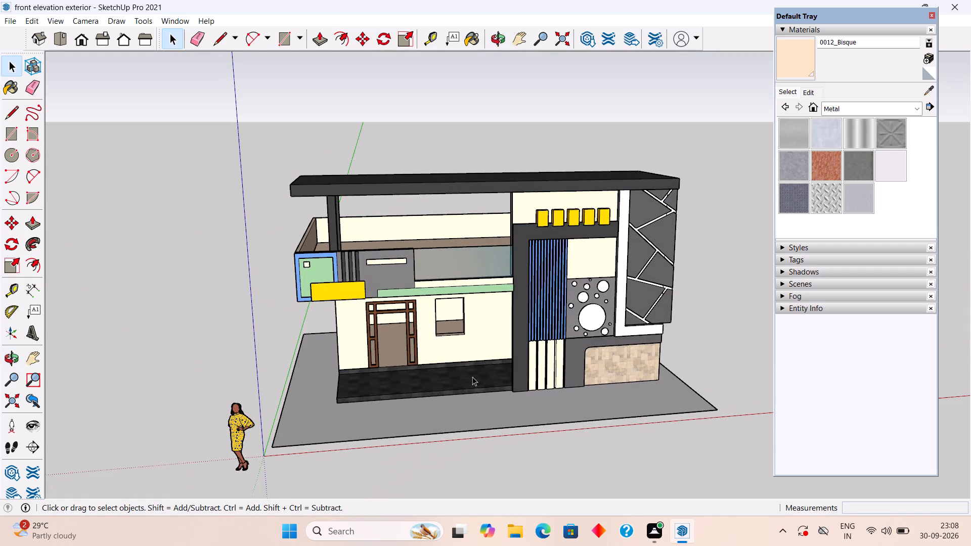
pyautogui.moveTo(458, 321); pyautogui.dragTo(375, 237, button='middle')
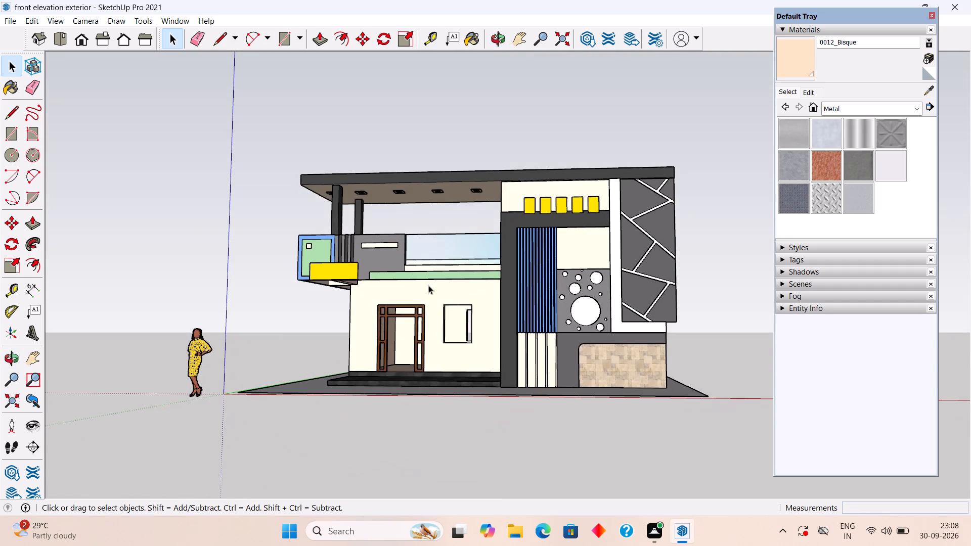
# Examine the balcony's coloured panels, glass railing and terrace floor up close, then the whole front facade again.
pyautogui.scroll(9, 447, 300)
pyautogui.moveTo(448, 300); pyautogui.dragTo(663, 397, button='middle')
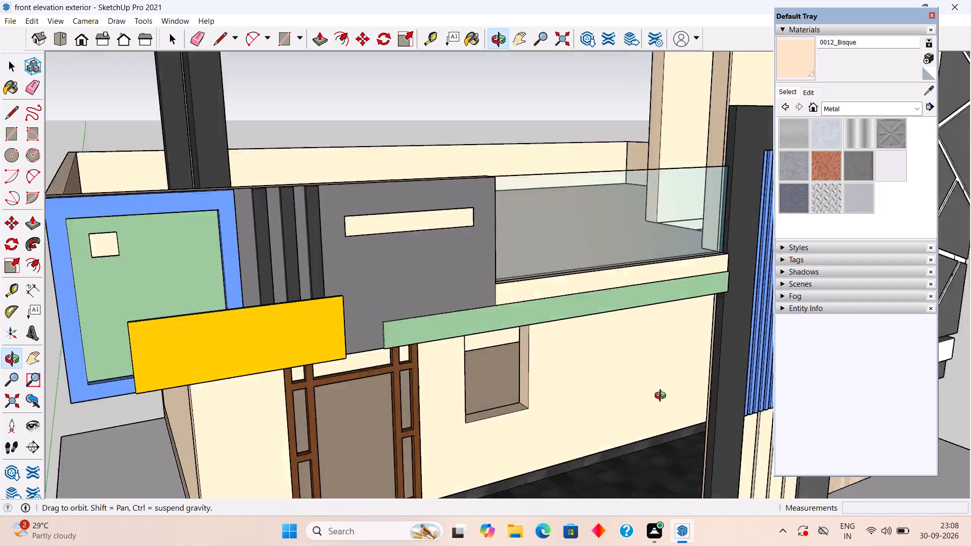
pyautogui.moveTo(663, 397); pyautogui.dragTo(701, 447, button='middle')
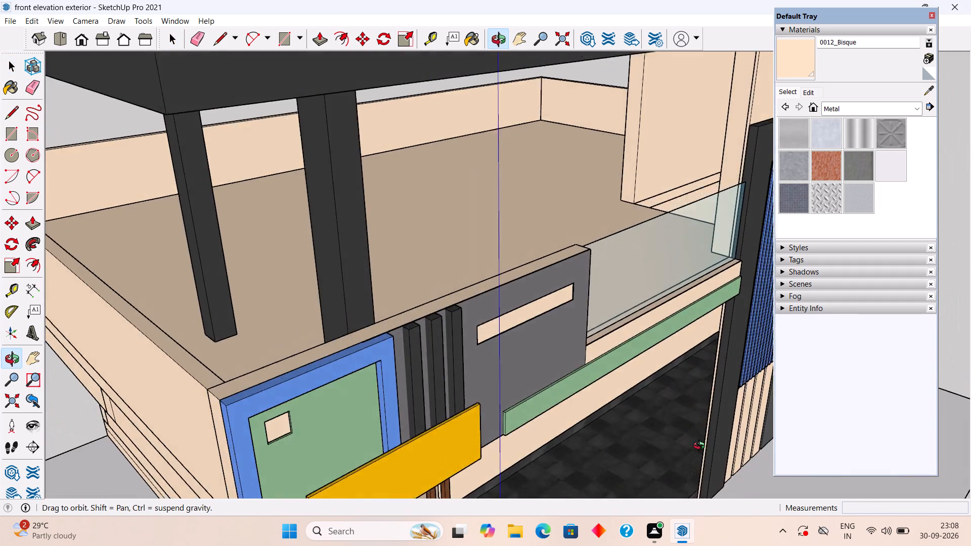
pyautogui.moveTo(701, 447); pyautogui.dragTo(505, 357, button='middle')
pyautogui.scroll(-5, 505, 357)
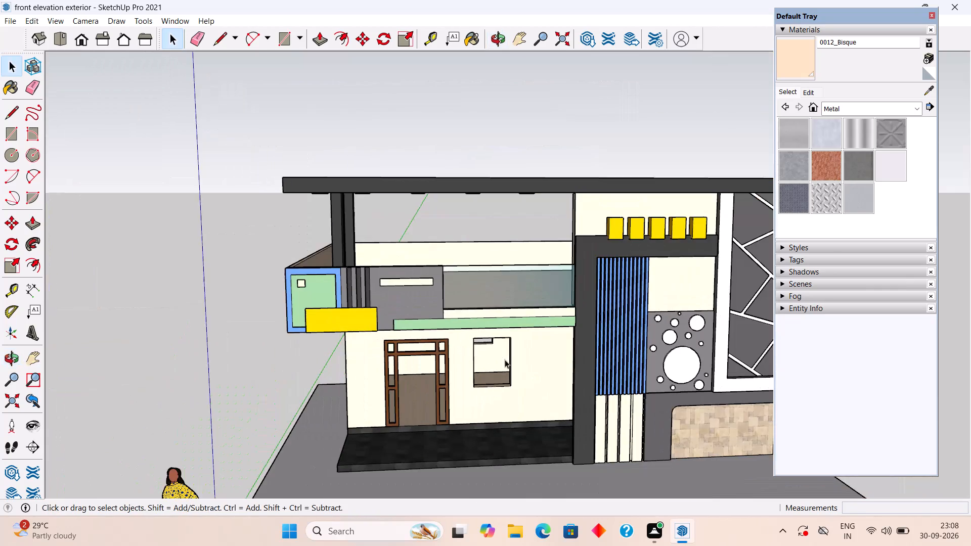
pyautogui.scroll(-4, 463, 456)
pyautogui.scroll(3, 455, 445)
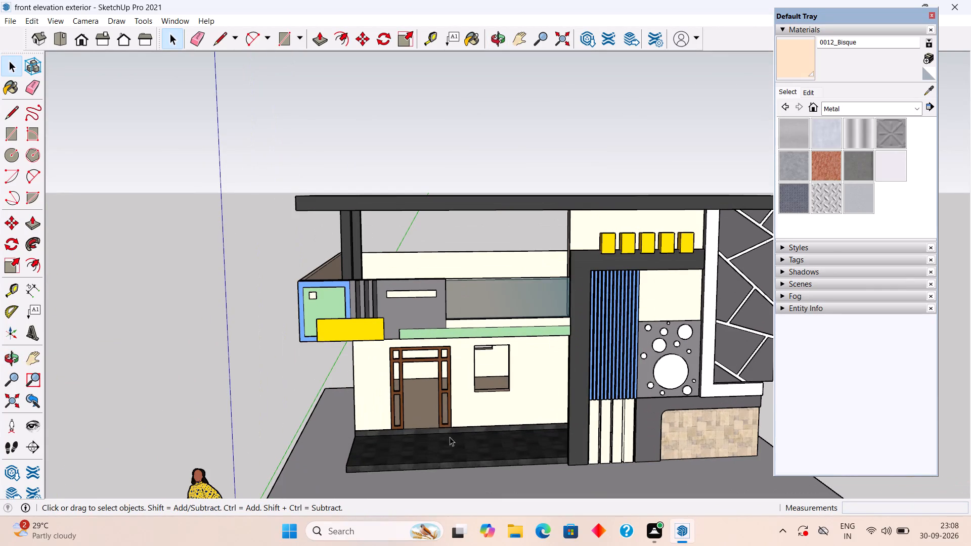
pyautogui.scroll(2, 350, 457)
pyautogui.scroll(-6, 357, 457)
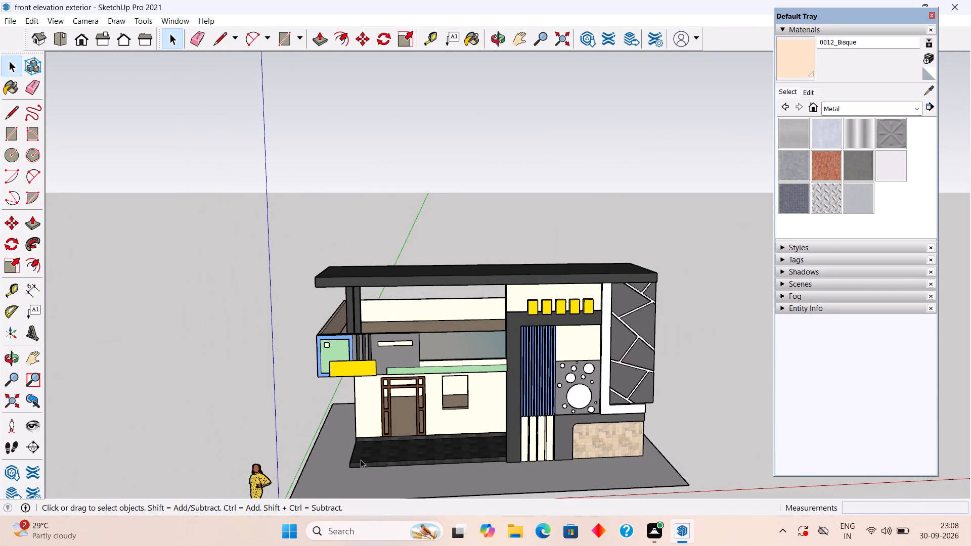
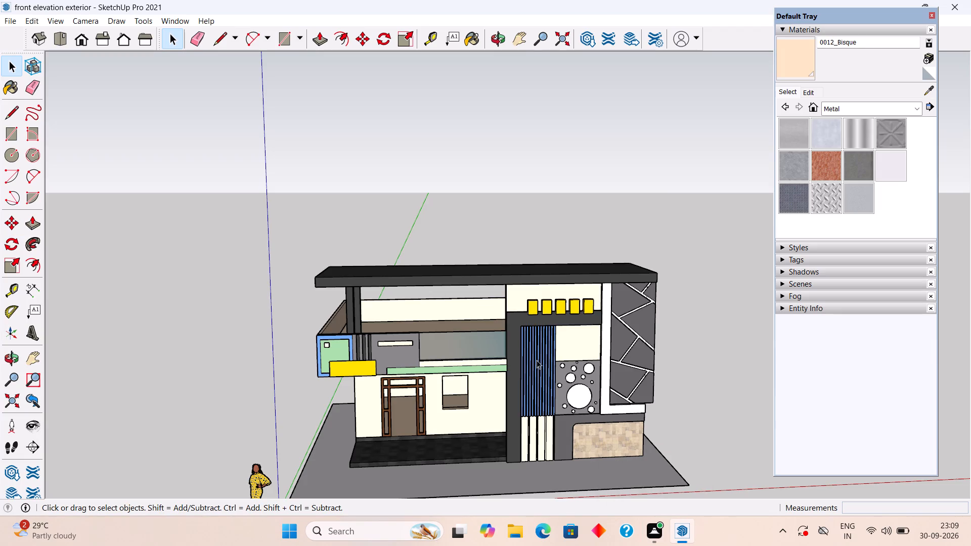
# Examine the front facade, porch end wall and rear corner of the house, ending at the balcony panels and porch entrance.
pyautogui.scroll(-5, 470, 340)
pyautogui.scroll(-8, 454, 207)
pyautogui.scroll(-4, 533, 234)
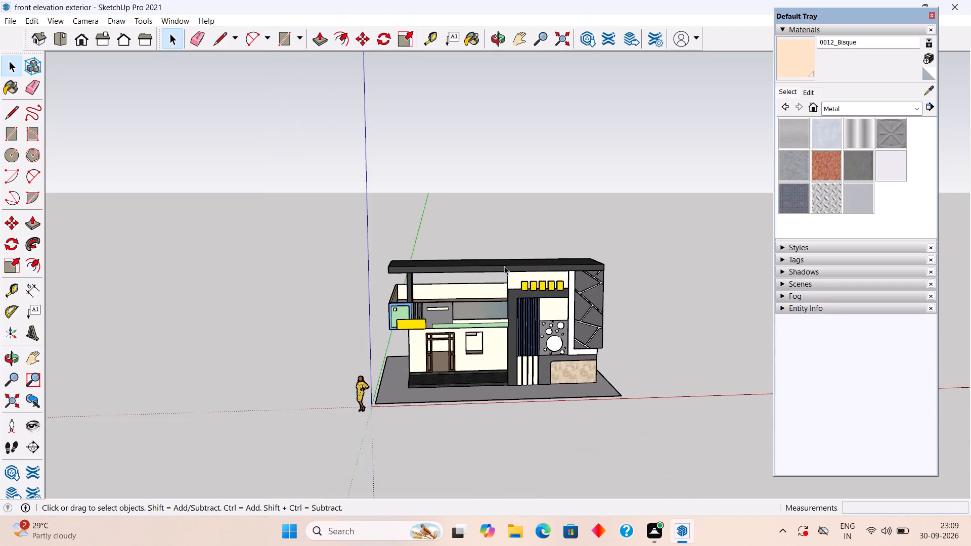
pyautogui.scroll(-4, 502, 266)
pyautogui.moveTo(515, 299); pyautogui.dragTo(642, 270, button='middle')
pyautogui.scroll(6, 509, 360)
pyautogui.scroll(5, 445, 250)
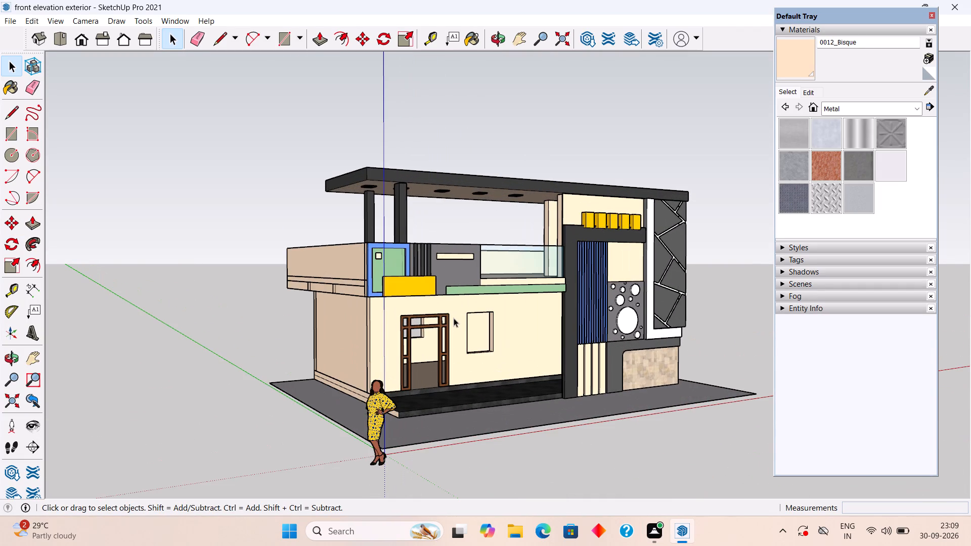
pyautogui.scroll(-1, 452, 329)
pyautogui.scroll(-2, 390, 393)
pyautogui.moveTo(419, 327); pyautogui.dragTo(588, 307, button='middle')
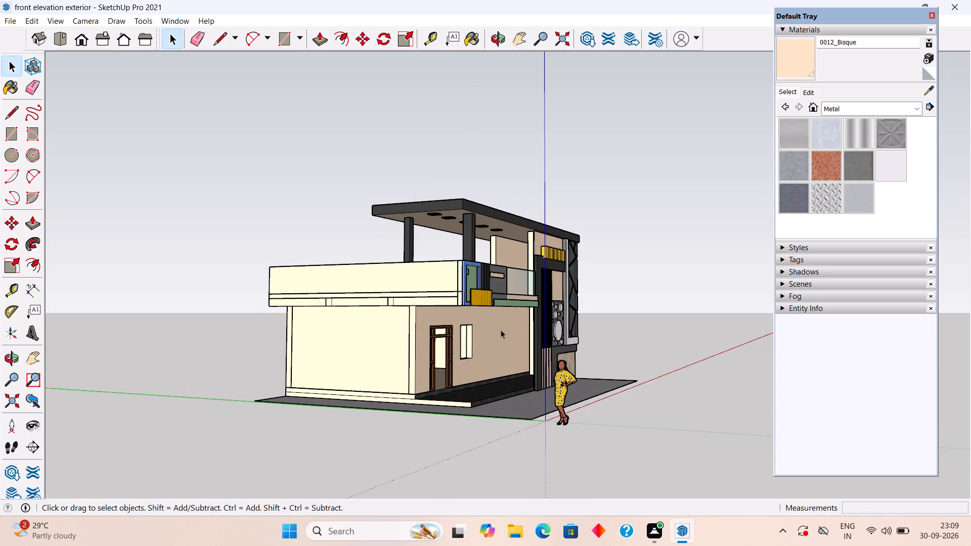
pyautogui.moveTo(499, 330); pyautogui.dragTo(736, 351, button='middle')
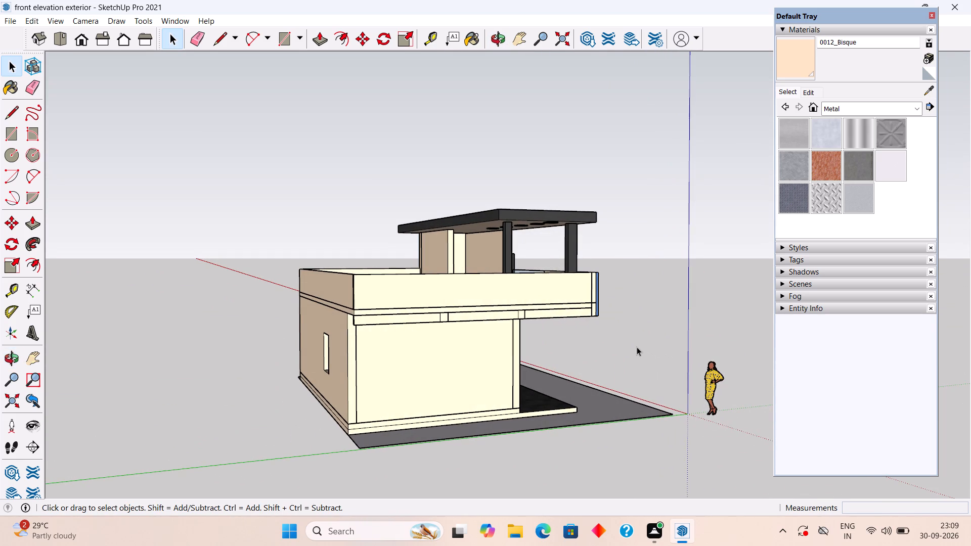
pyautogui.moveTo(611, 251); pyautogui.dragTo(171, 325, button='middle')
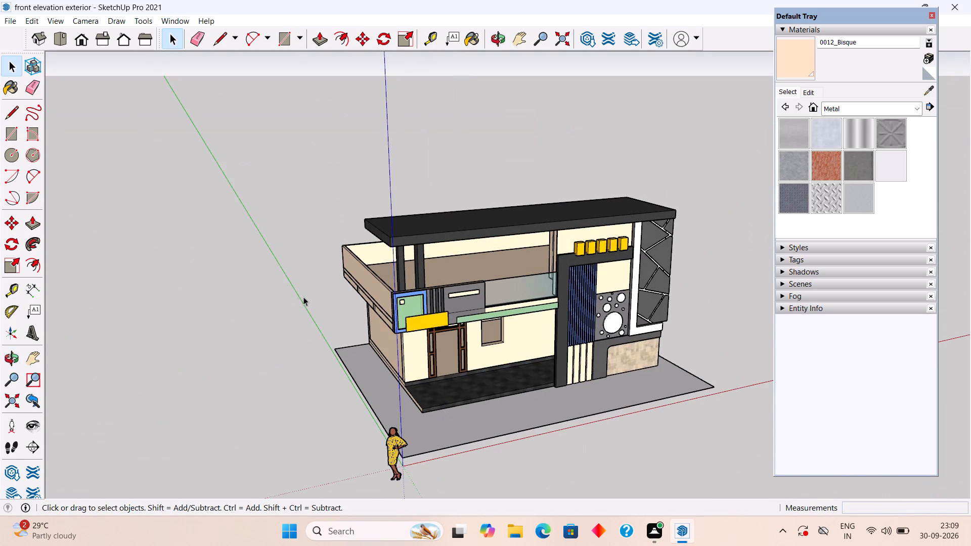
pyautogui.scroll(8, 411, 299)
pyautogui.scroll(1, 421, 345)
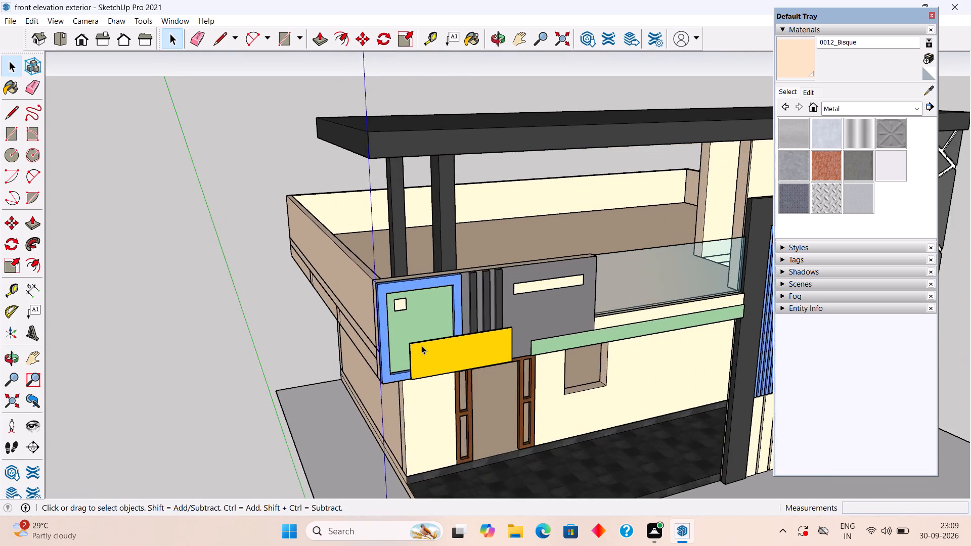
pyautogui.moveTo(421, 345); pyautogui.dragTo(315, 230, button='middle')
pyautogui.scroll(-3, 365, 225)
pyautogui.scroll(3, 582, 243)
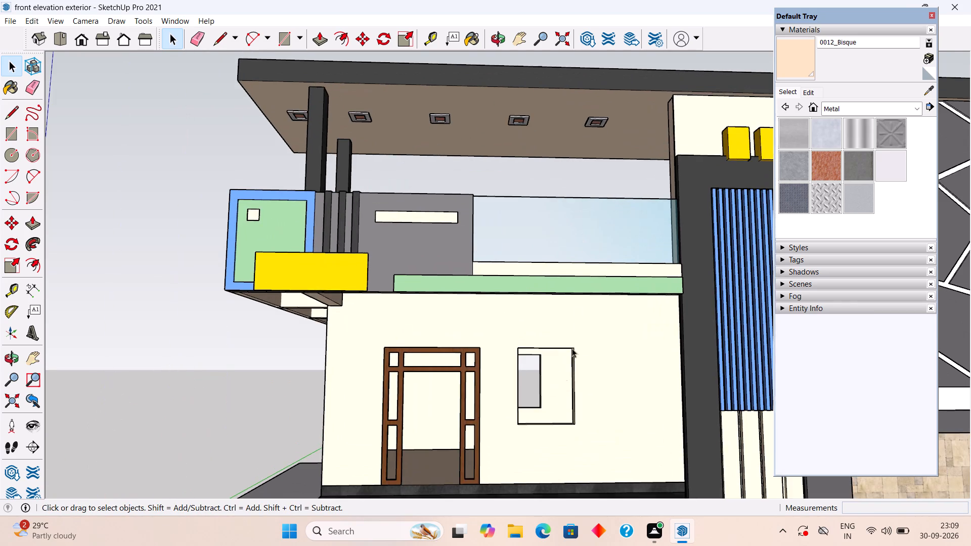
# Push/Pull the underside face of the house's floor slab by 0.1", working inside its group, and leave the group.
pyautogui.moveTo(540, 375); pyautogui.dragTo(537, 213, button='middle')
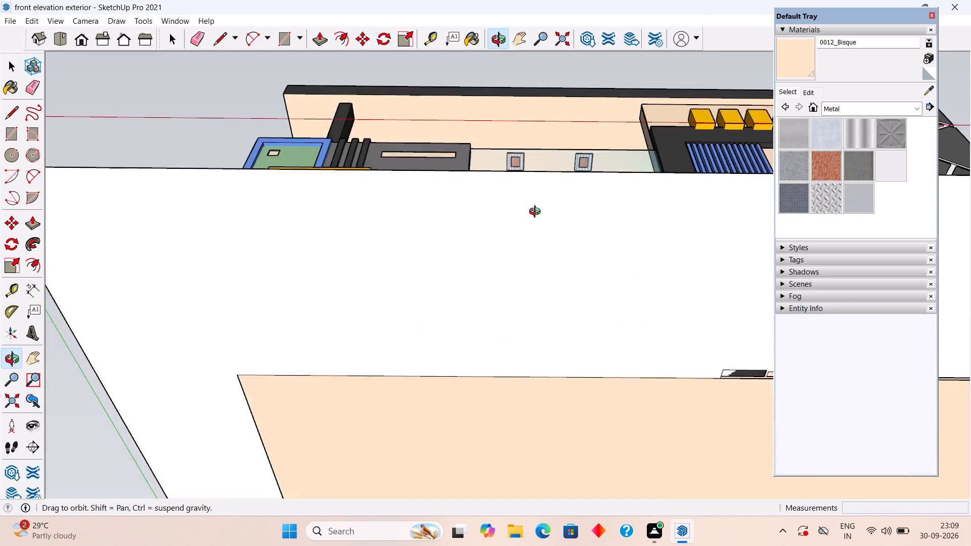
pyautogui.moveTo(537, 213); pyautogui.dragTo(501, 263, button='middle')
pyautogui.scroll(-2, 501, 275)
pyautogui.scroll(-4, 504, 234)
pyautogui.moveTo(591, 323); pyautogui.dragTo(559, 180, button='middle')
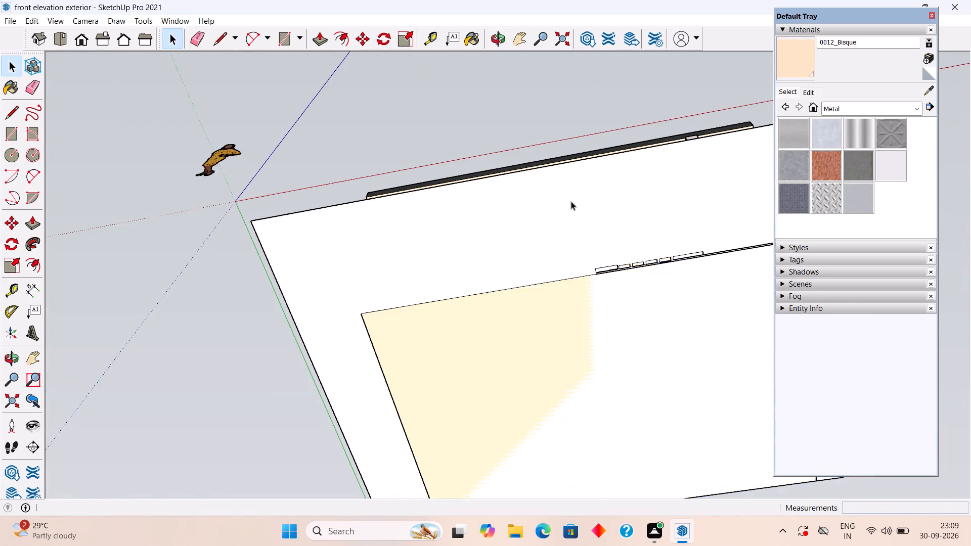
pyautogui.scroll(8, 619, 292)
pyautogui.scroll(4, 596, 249)
pyautogui.scroll(-2, 619, 273)
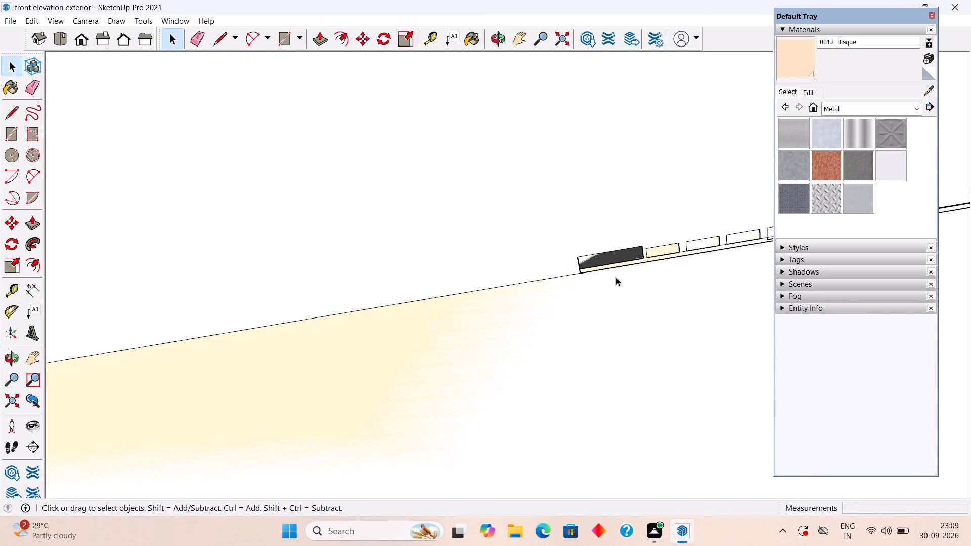
pyautogui.click(616, 277)
pyautogui.tripleClick(619, 281)
pyautogui.click(619, 281)
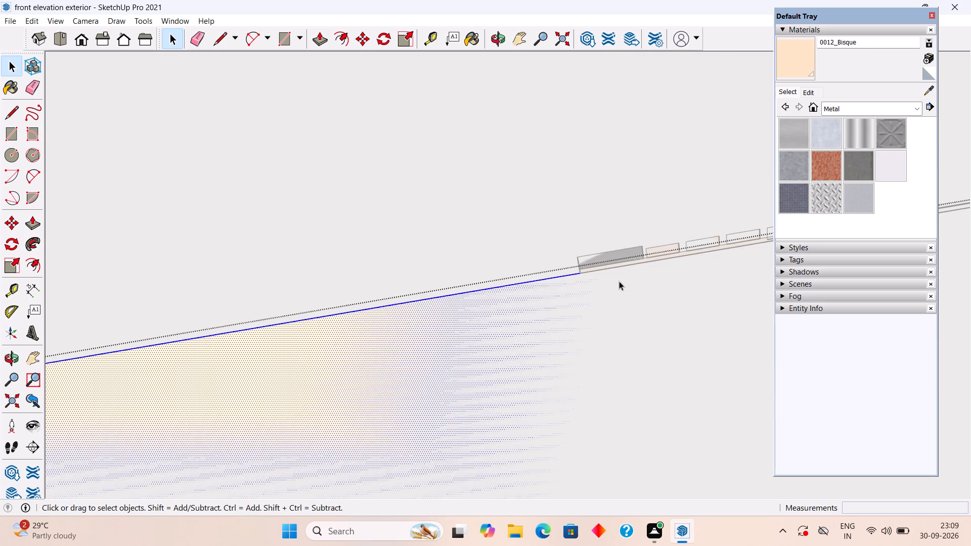
pyautogui.press('p')
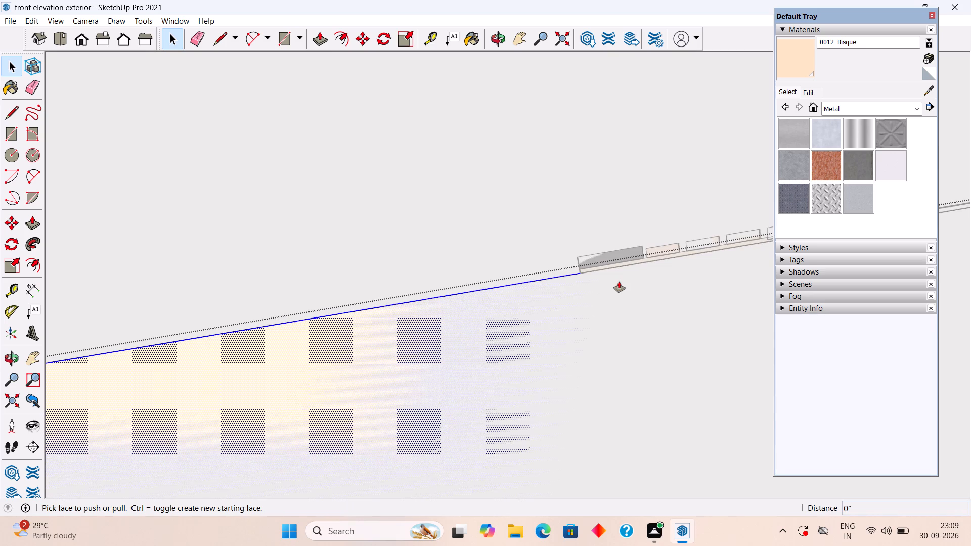
pyautogui.click(619, 282)
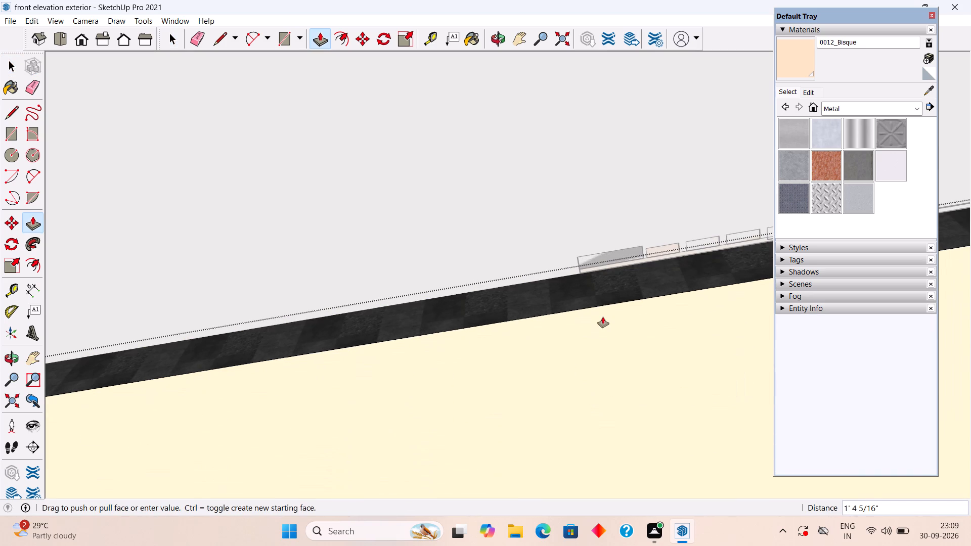
pyautogui.write('.1"')
pyautogui.press('Return')
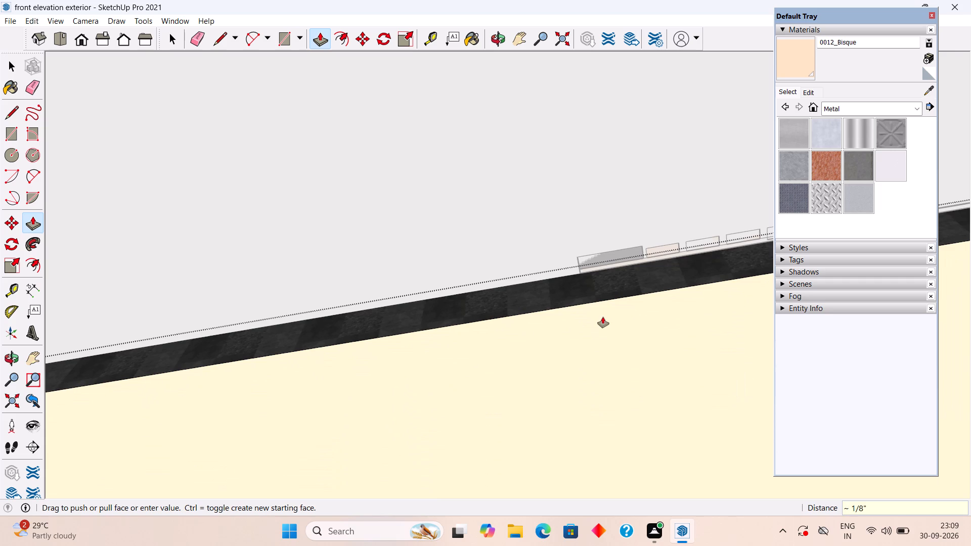
pyautogui.scroll(-6, 589, 316)
pyautogui.scroll(-5, 561, 260)
pyautogui.click(560, 260)
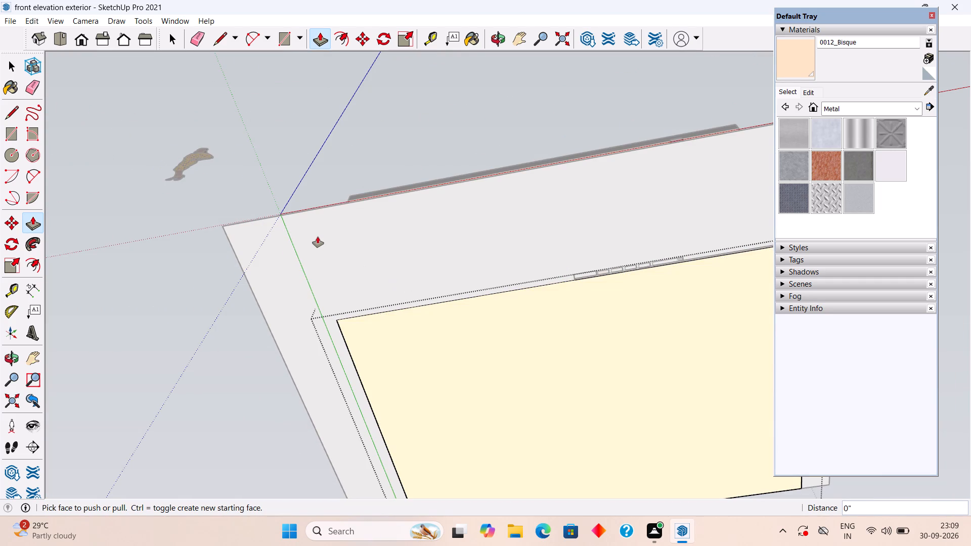
pyautogui.press('space')
pyautogui.scroll(-6, 320, 227)
pyautogui.click(307, 166)
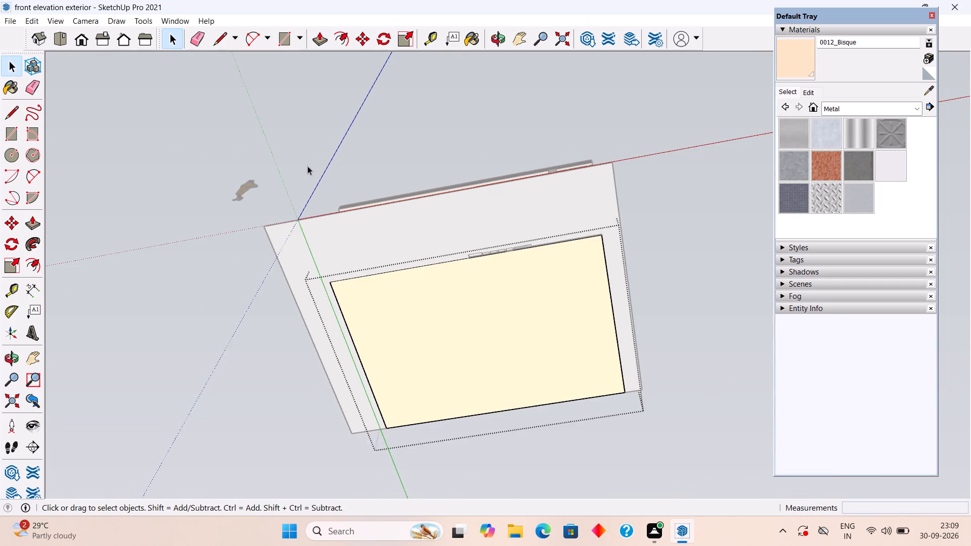
# Examine the whole front facade, the porch end wall and the base slab's underside from low viewpoints.
pyautogui.moveTo(306, 169); pyautogui.dragTo(430, 398, button='middle')
pyautogui.scroll(-2, 426, 380)
pyautogui.moveTo(390, 295); pyautogui.dragTo(435, 411, button='middle')
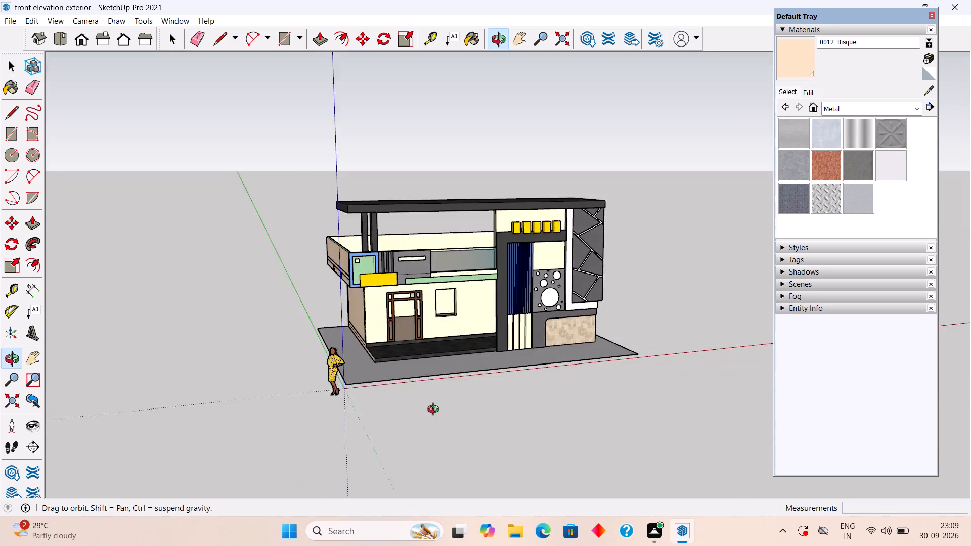
pyautogui.moveTo(435, 411); pyautogui.dragTo(457, 445, button='middle')
pyautogui.scroll(4, 407, 396)
pyautogui.moveTo(372, 385); pyautogui.dragTo(571, 298, button='middle')
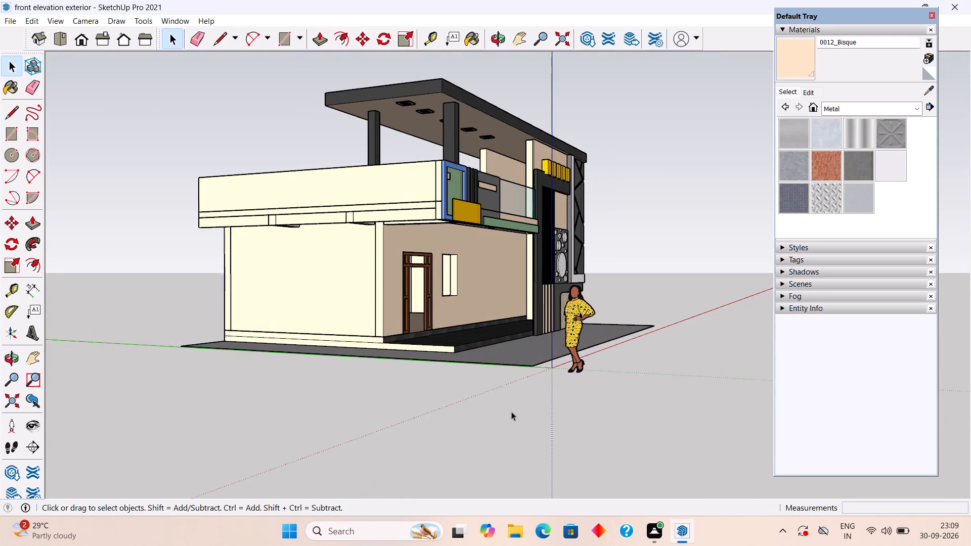
pyautogui.moveTo(398, 351); pyautogui.dragTo(594, 287, button='middle')
pyautogui.scroll(3, 390, 326)
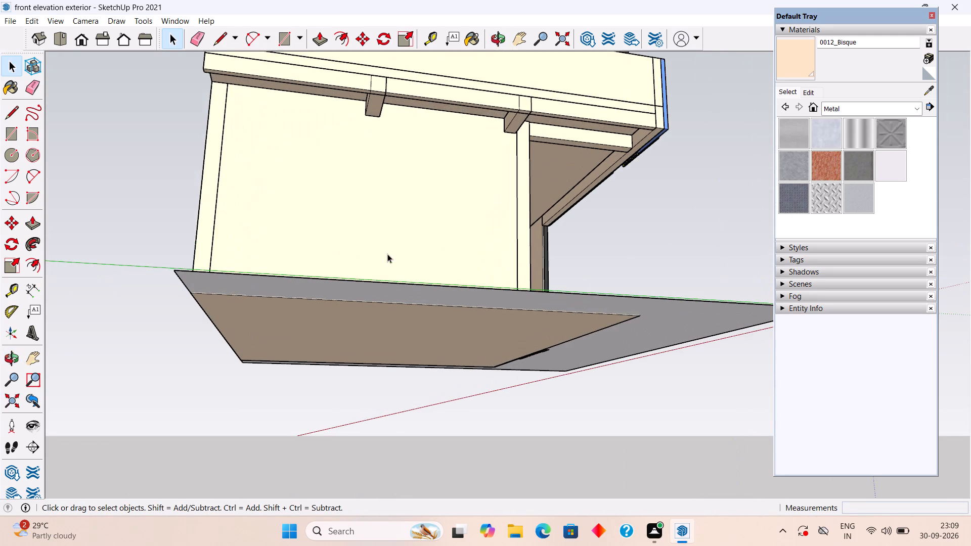
# Examine the rear wall and its window opening, plus the tower-side end wall of the house.
pyautogui.moveTo(392, 256); pyautogui.dragTo(549, 317, button='middle')
pyautogui.scroll(-1, 549, 320)
pyautogui.moveTo(488, 244); pyautogui.dragTo(664, 246, button='middle')
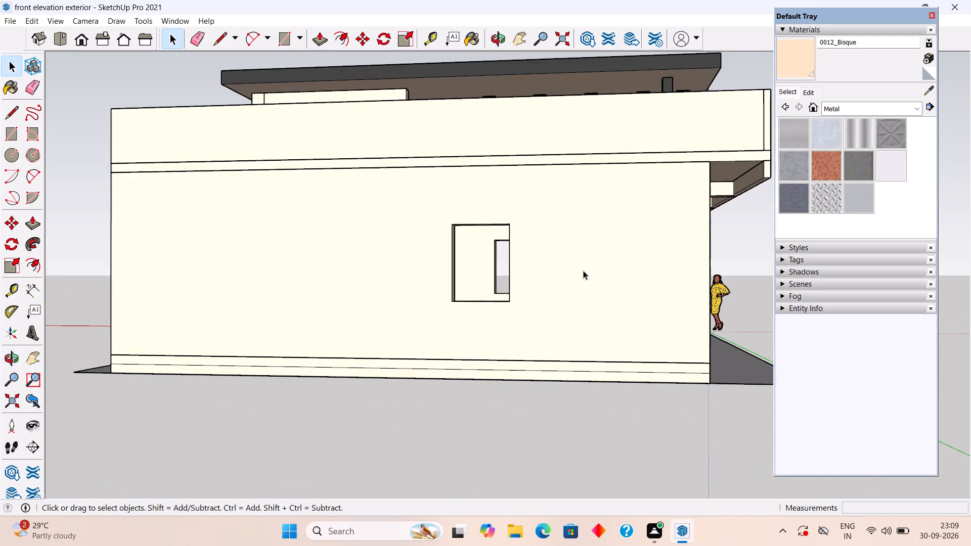
pyautogui.scroll(3, 483, 281)
pyautogui.moveTo(481, 280); pyautogui.dragTo(458, 300, button='middle')
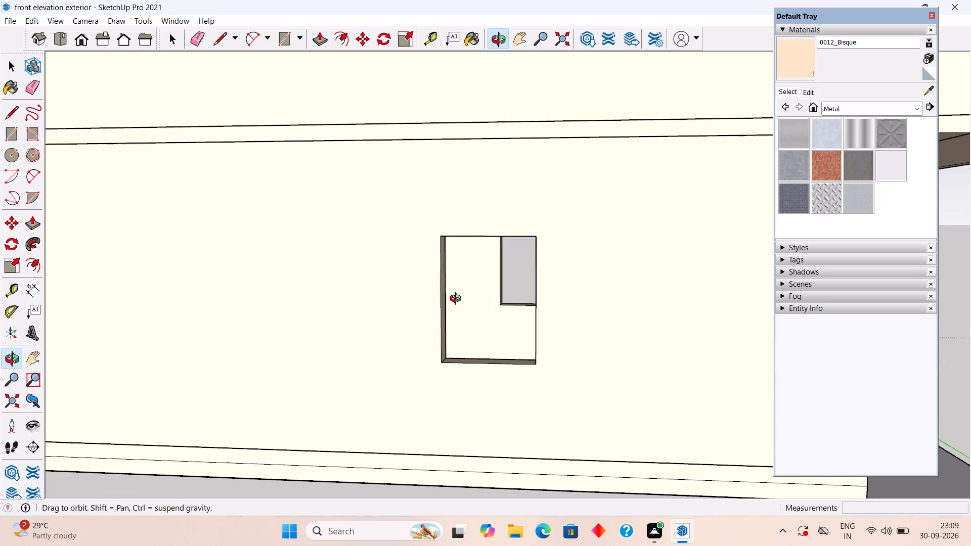
pyautogui.moveTo(458, 300); pyautogui.dragTo(469, 321, button='middle')
pyautogui.scroll(-1, 469, 321)
pyautogui.scroll(-8, 411, 280)
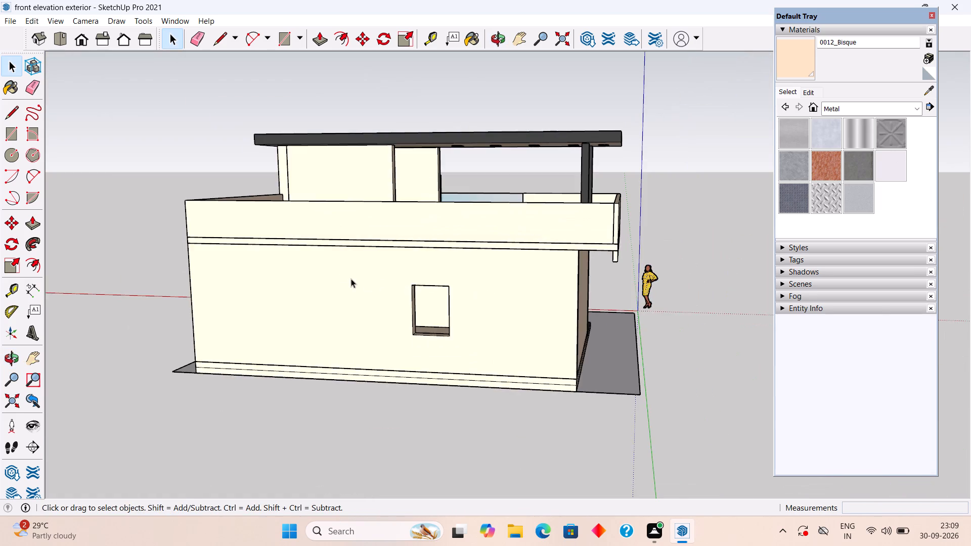
pyautogui.moveTo(349, 278); pyautogui.dragTo(659, 286, button='middle')
pyautogui.moveTo(294, 303); pyautogui.dragTo(416, 254, button='middle')
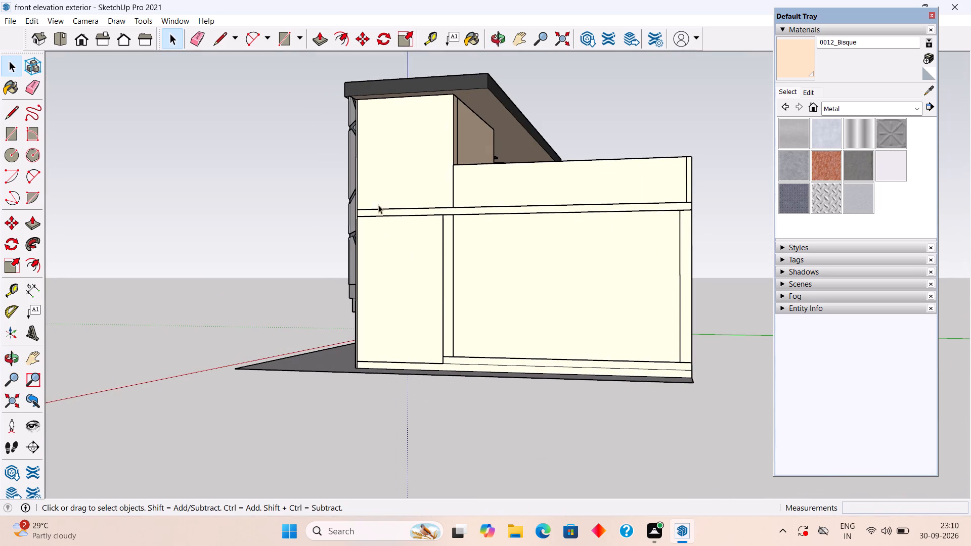
pyautogui.moveTo(393, 154); pyautogui.dragTo(472, 197, button='middle')
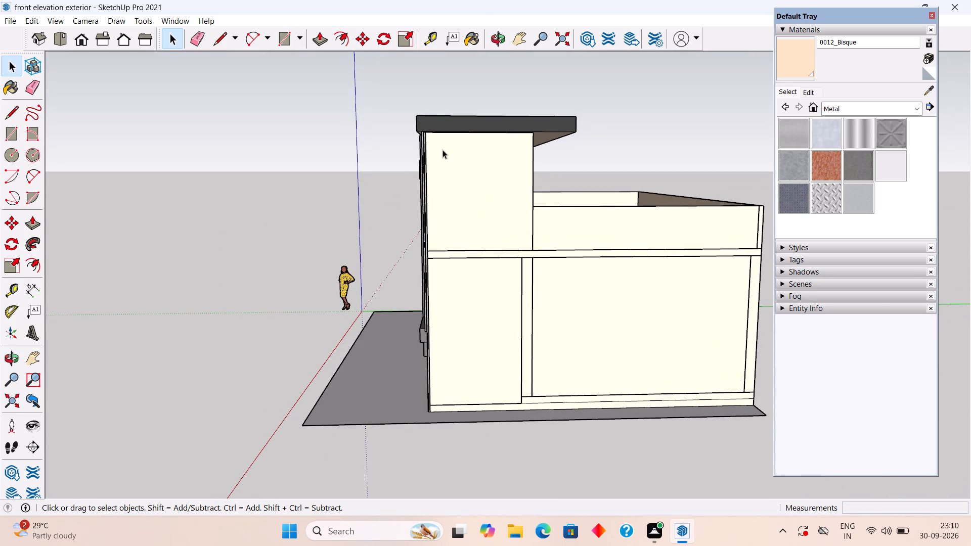
# Select the tower's upper side wall face inside its group and inspect it from the porch end, leaving the group.
pyautogui.tripleClick(487, 183)
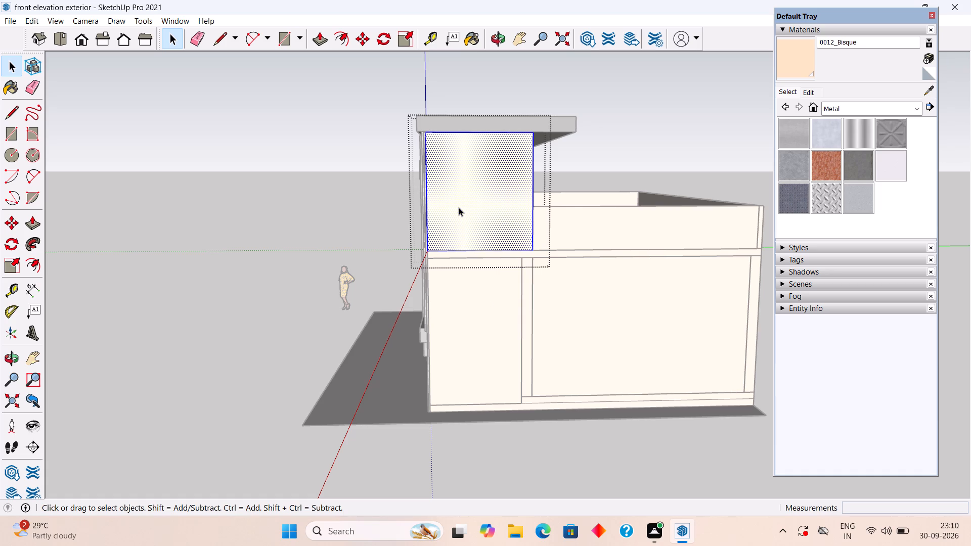
pyautogui.moveTo(459, 207); pyautogui.dragTo(762, 203, button='middle')
pyautogui.moveTo(292, 209); pyautogui.dragTo(687, 174, button='middle')
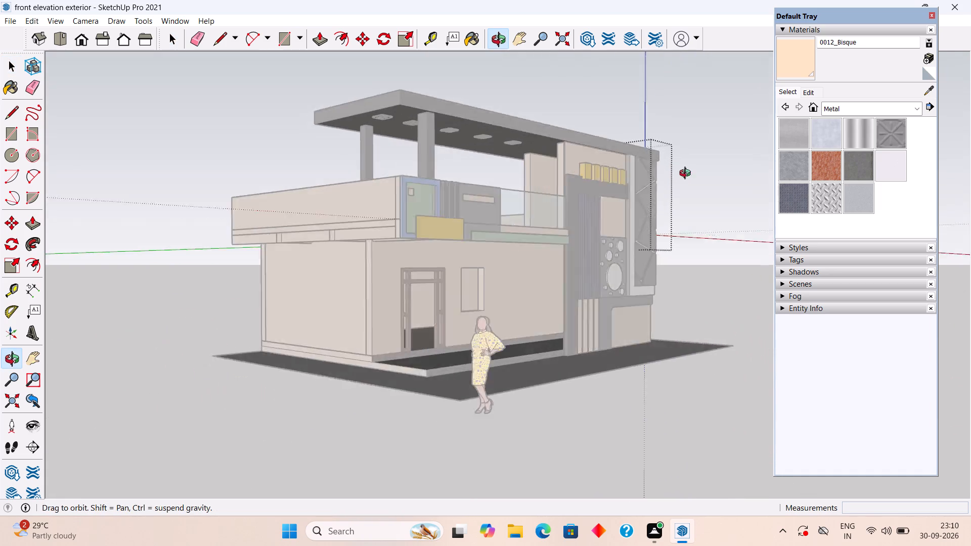
pyautogui.moveTo(687, 174); pyautogui.dragTo(724, 168, button='middle')
pyautogui.moveTo(483, 227); pyautogui.dragTo(621, 240, button='middle')
pyautogui.scroll(-1, 621, 218)
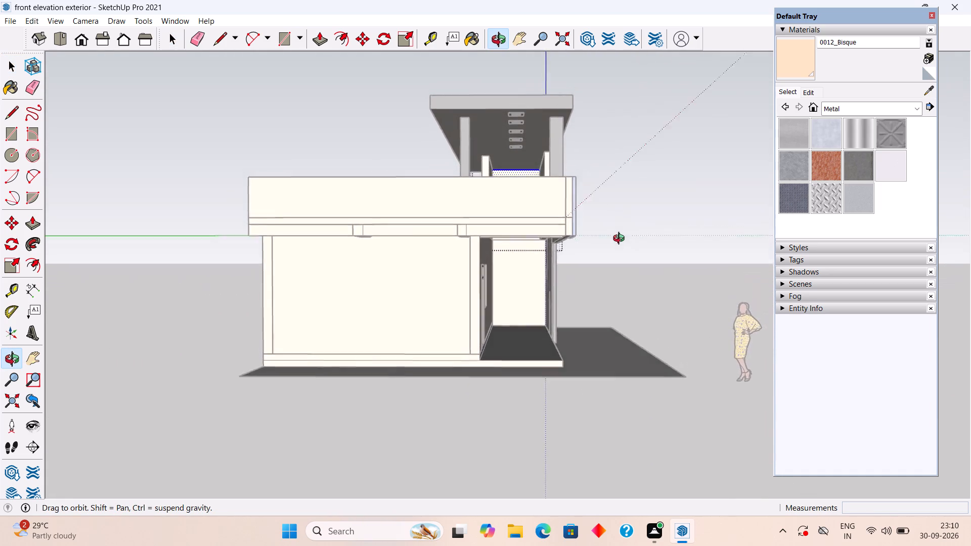
pyautogui.moveTo(621, 240); pyautogui.dragTo(616, 288, button='middle')
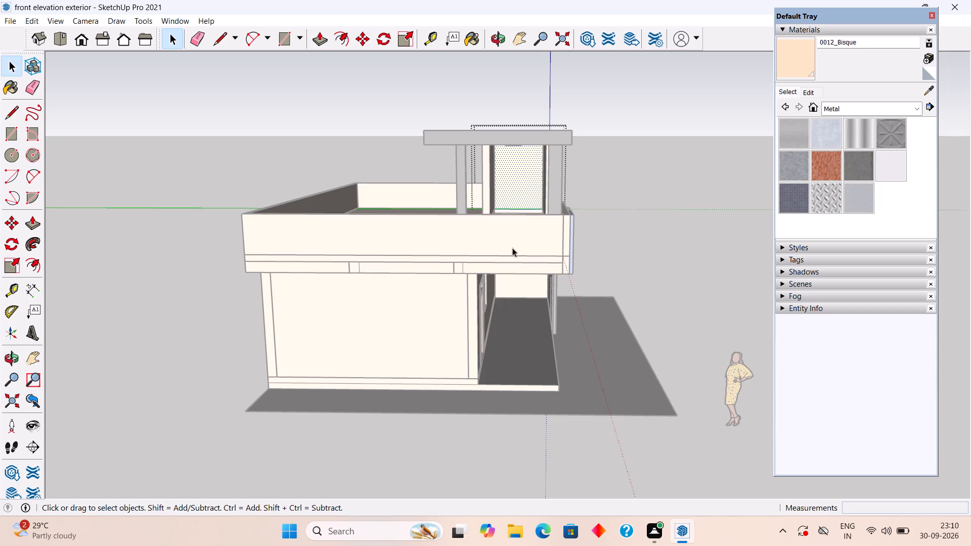
pyautogui.moveTo(511, 272); pyautogui.dragTo(502, 219, button='middle')
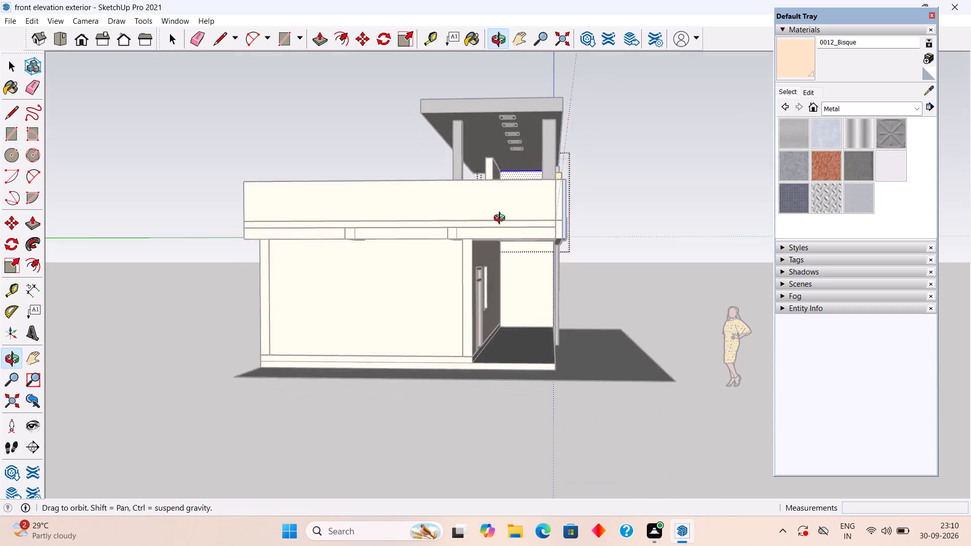
pyautogui.moveTo(502, 219); pyautogui.dragTo(502, 206, button='middle')
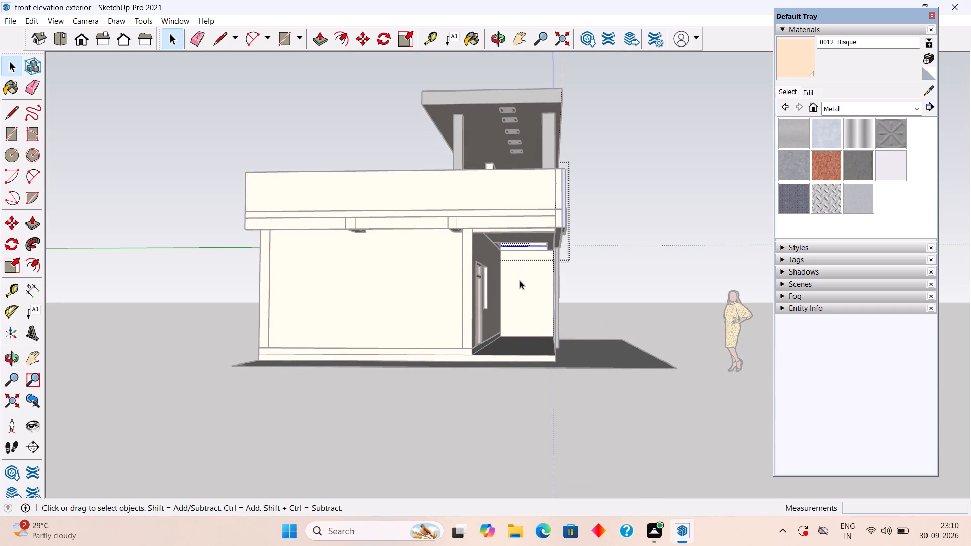
pyautogui.click(593, 222)
# Examine the front facade from a low viewpoint, plus the porch end wall, terrace beams and tiled porch floor.
pyautogui.moveTo(554, 242); pyautogui.dragTo(491, 198, button='middle')
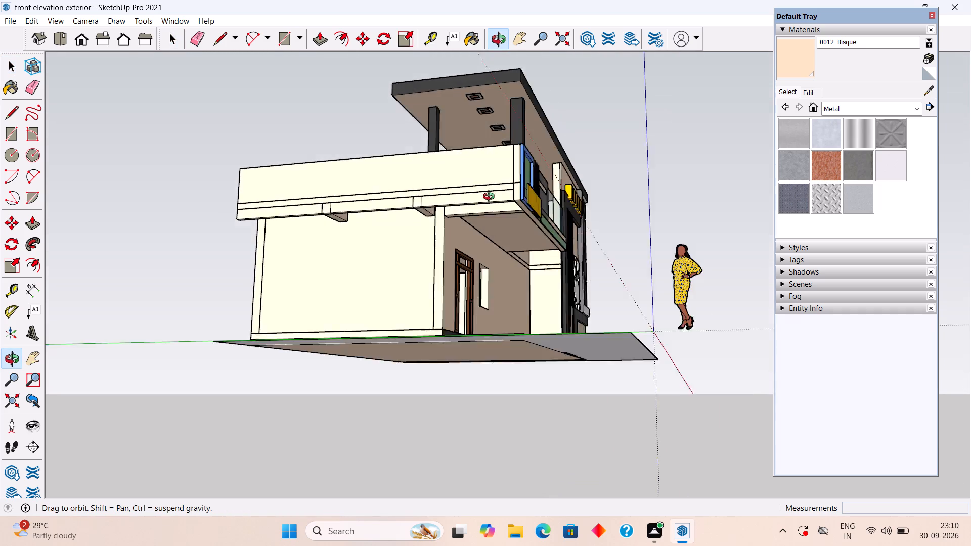
pyautogui.moveTo(491, 198); pyautogui.dragTo(208, 239, button='middle')
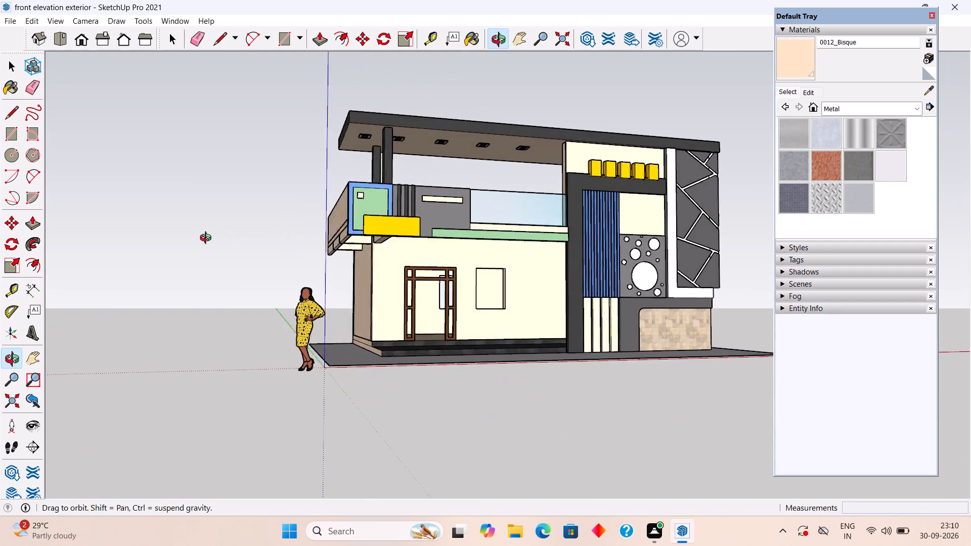
pyautogui.moveTo(208, 239); pyautogui.dragTo(189, 243, button='middle')
pyautogui.scroll(3, 393, 231)
pyautogui.moveTo(421, 247); pyautogui.dragTo(660, 244, button='middle')
pyautogui.moveTo(298, 306); pyautogui.dragTo(431, 306, button='middle')
pyautogui.scroll(2, 336, 281)
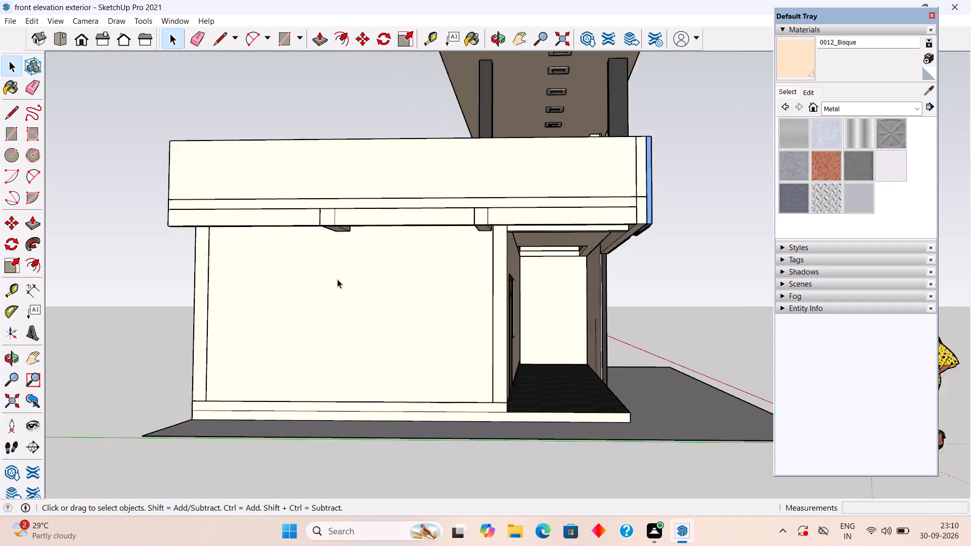
pyautogui.scroll(2, 337, 279)
pyautogui.moveTo(295, 307); pyautogui.dragTo(274, 330, button='middle')
pyautogui.scroll(-3, 274, 330)
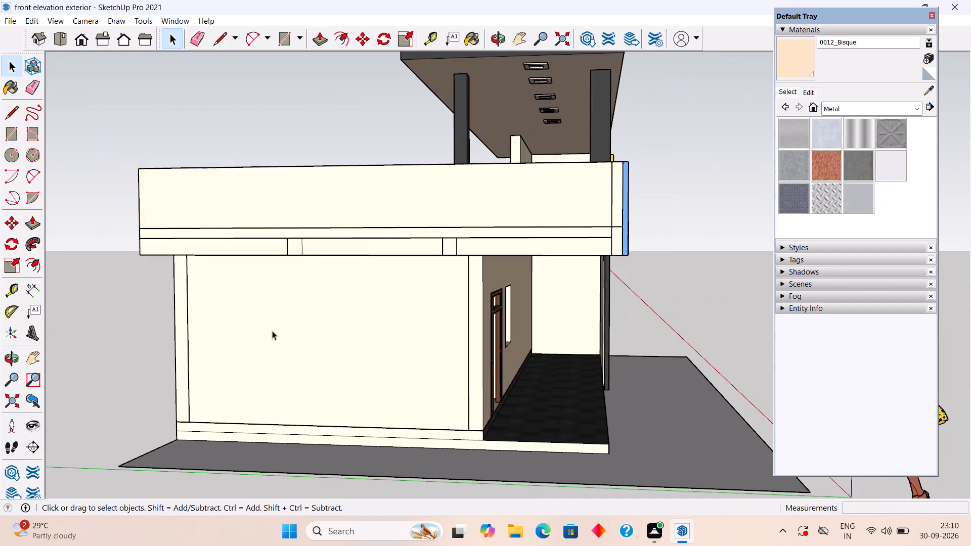
pyautogui.scroll(-4, 255, 315)
pyautogui.moveTo(411, 189); pyautogui.dragTo(469, 172, button='middle')
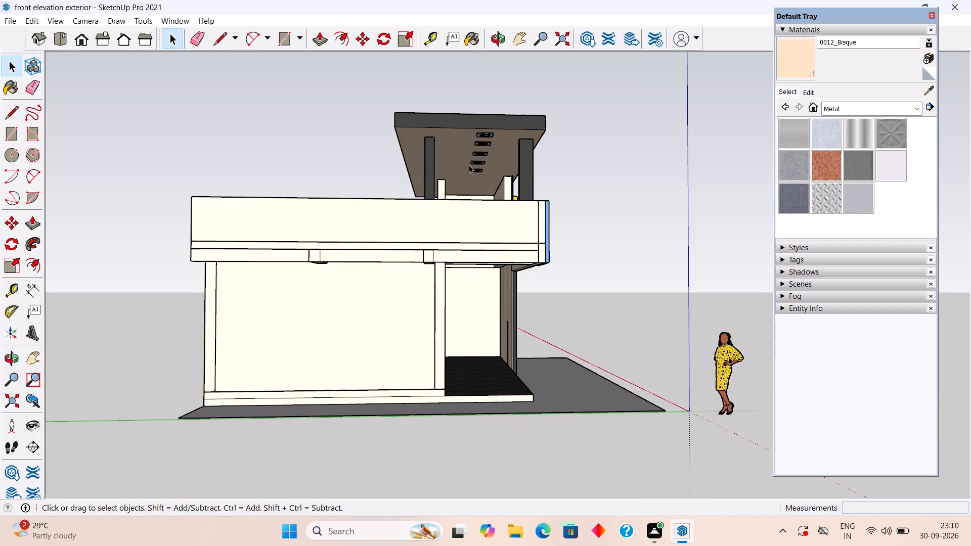
# Examine the roof slab's underside, its recessed ceiling lights and the supporting columns up close.
pyautogui.scroll(10, 477, 141)
pyautogui.moveTo(493, 132); pyautogui.dragTo(490, 94, button='middle')
pyautogui.scroll(-6, 490, 94)
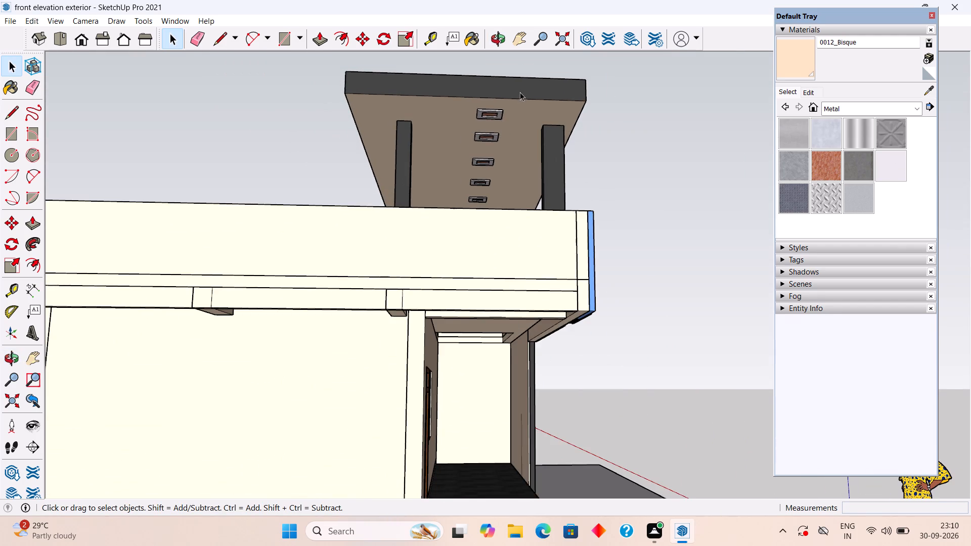
pyautogui.scroll(8, 520, 92)
pyautogui.scroll(2, 458, 113)
pyautogui.scroll(-10, 461, 128)
pyautogui.scroll(7, 508, 81)
pyautogui.moveTo(438, 207); pyautogui.dragTo(436, 188, button='middle')
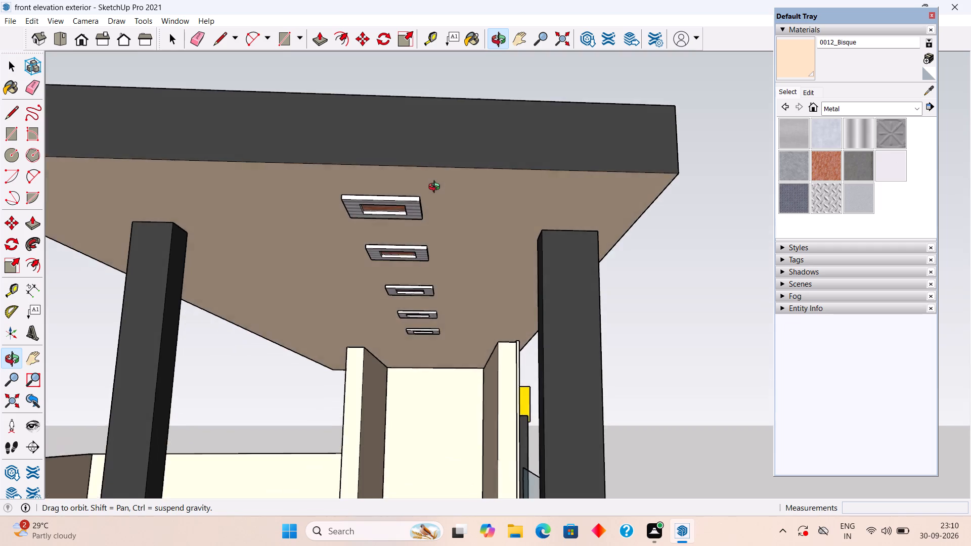
pyautogui.moveTo(436, 188); pyautogui.dragTo(435, 164, button='middle')
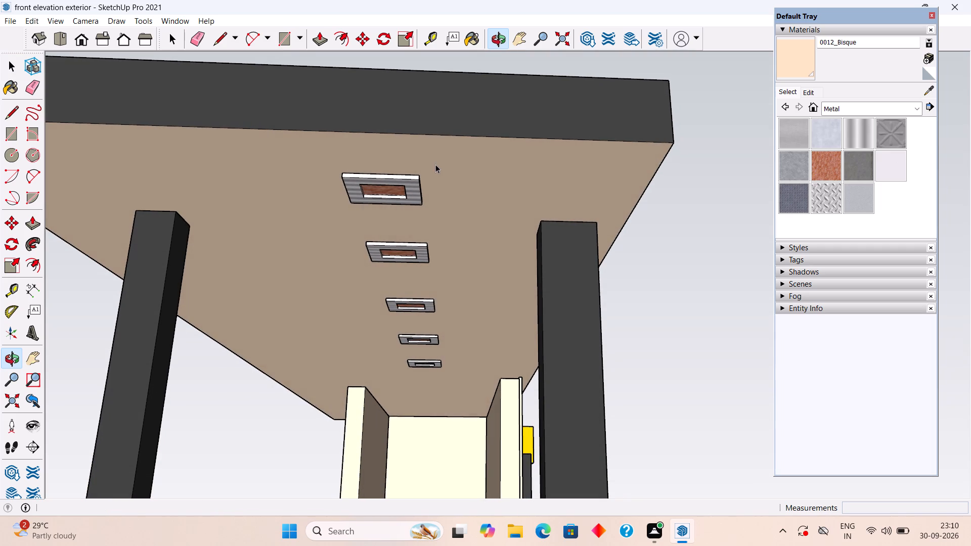
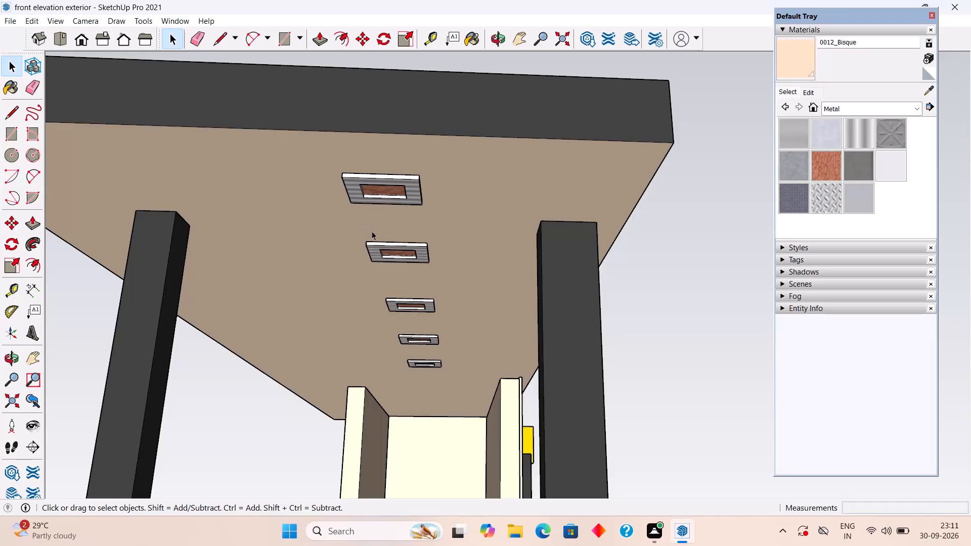
# Examine the whole house from the front, below and the porch end, including the roof slab and ground slab.
pyautogui.scroll(-4, 459, 129)
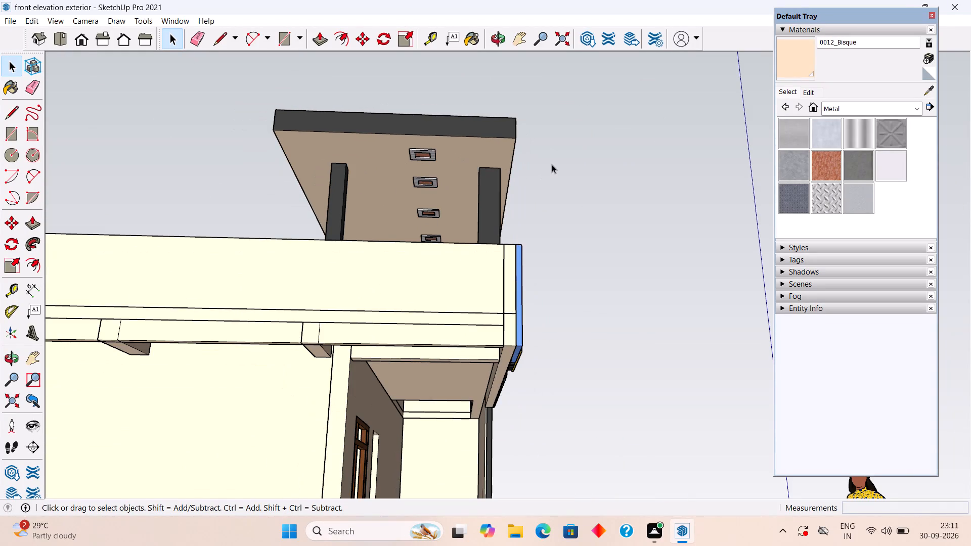
pyautogui.moveTo(554, 163); pyautogui.dragTo(312, 254, button='middle')
pyautogui.click(273, 167)
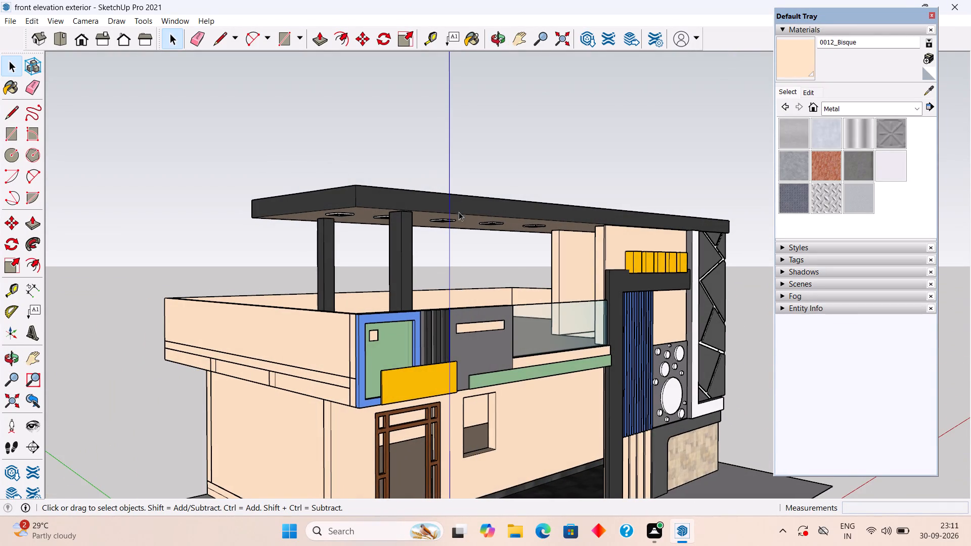
pyautogui.moveTo(457, 212); pyautogui.dragTo(315, 150, button='middle')
pyautogui.scroll(-8, 315, 150)
pyautogui.moveTo(408, 198); pyautogui.dragTo(404, 332, button='middle')
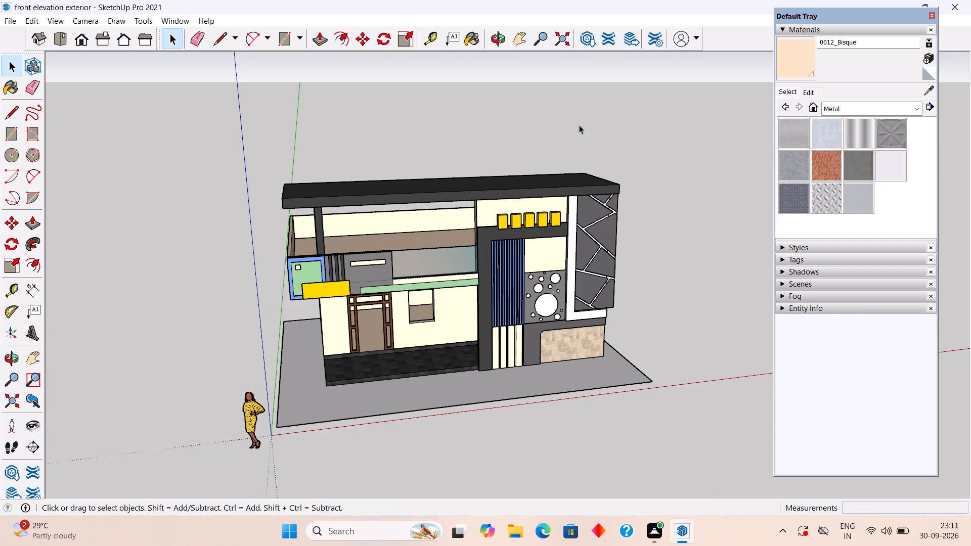
pyautogui.scroll(-3, 555, 160)
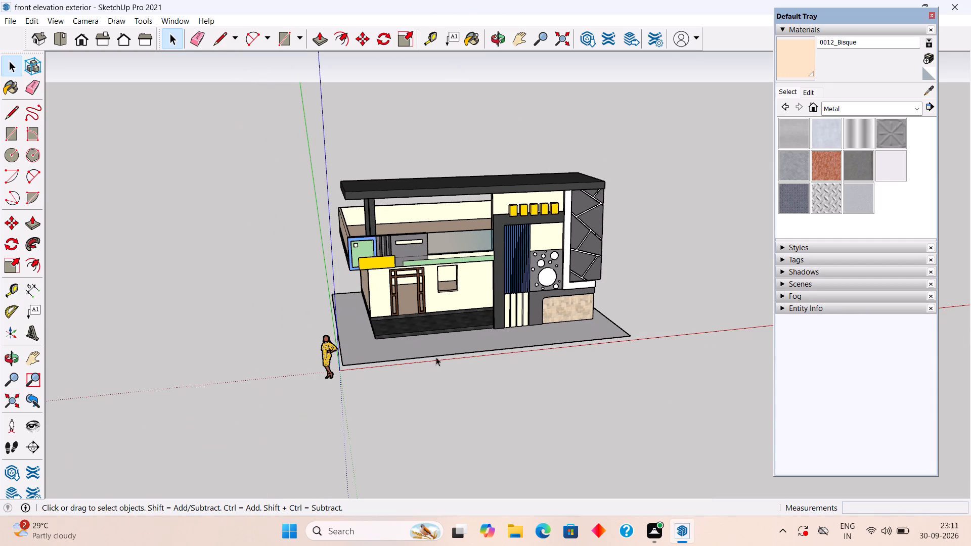
pyautogui.scroll(5, 440, 361)
pyautogui.moveTo(442, 310); pyautogui.dragTo(437, 192, button='middle')
pyautogui.moveTo(453, 265); pyautogui.dragTo(519, 235, button='middle')
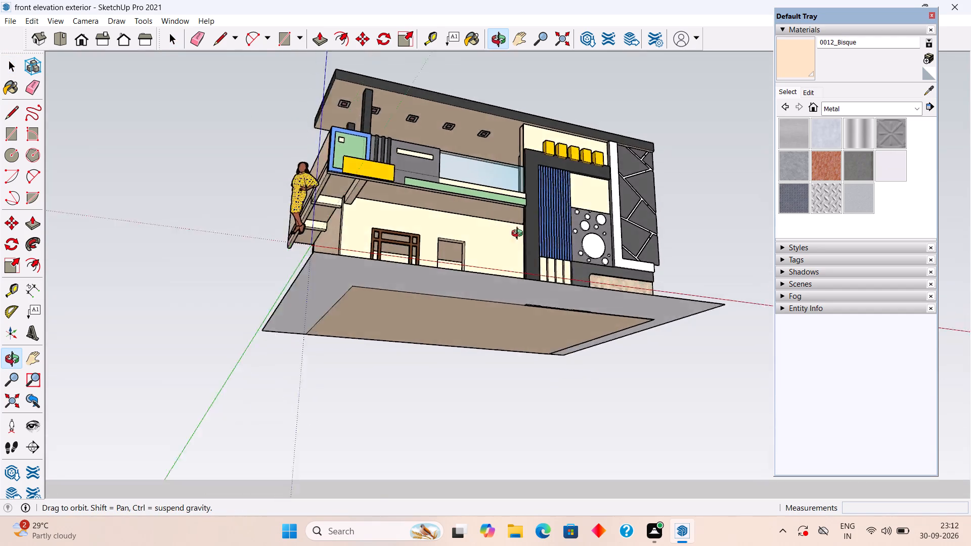
pyautogui.moveTo(519, 235); pyautogui.dragTo(687, 265, button='middle')
pyautogui.moveTo(415, 239); pyautogui.dragTo(555, 300, button='middle')
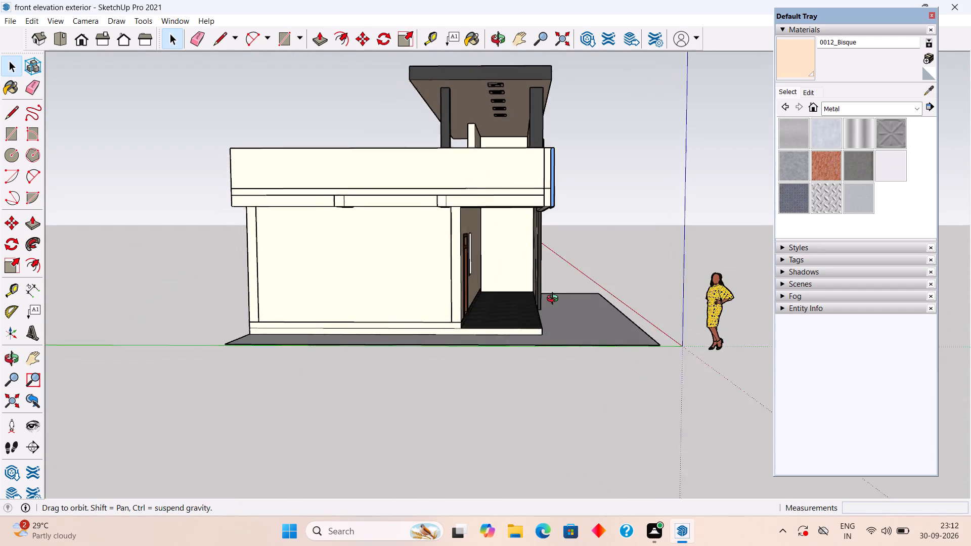
pyautogui.moveTo(555, 300); pyautogui.dragTo(350, 314, button='middle')
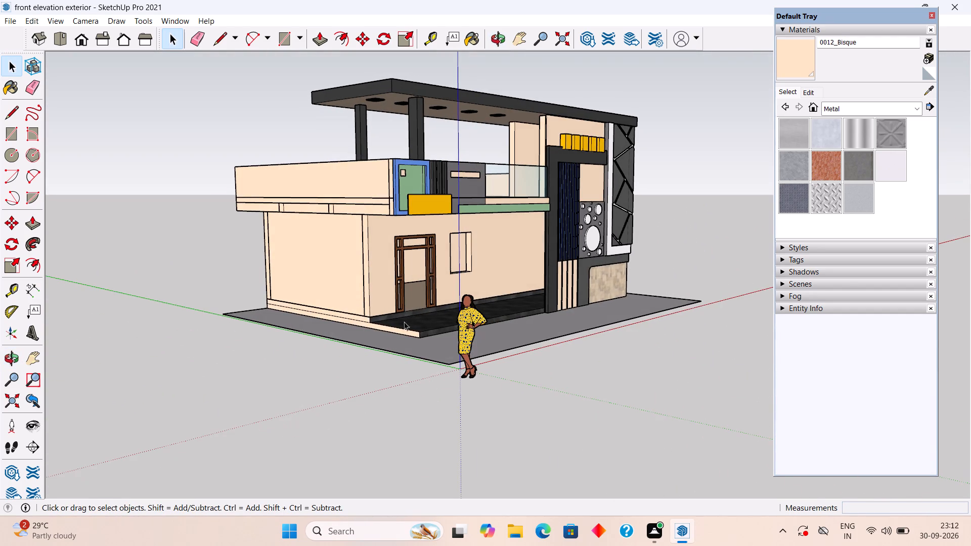
# Delete the standing woman scale figure beside the house.
pyautogui.moveTo(457, 312); pyautogui.dragTo(250, 292, button='middle')
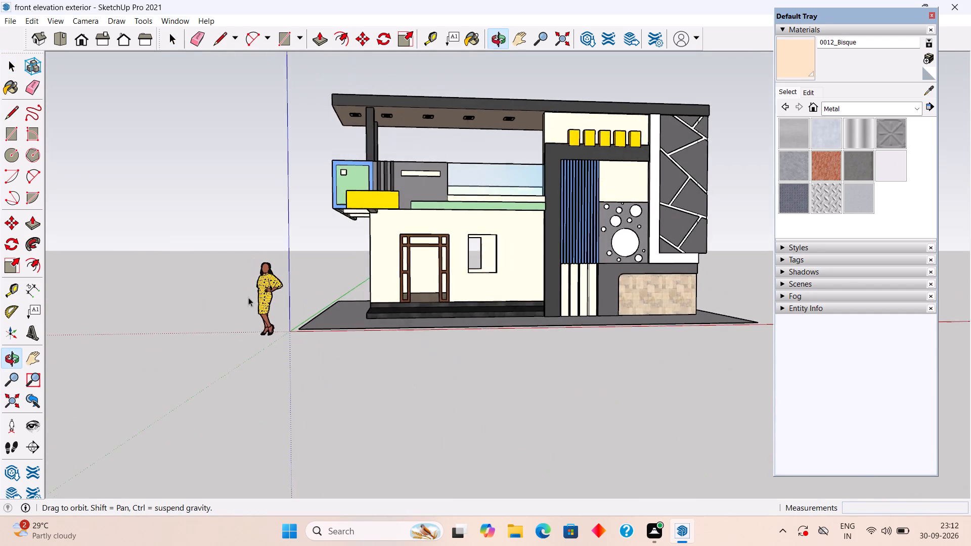
pyautogui.scroll(5, 250, 299)
pyautogui.click(275, 298)
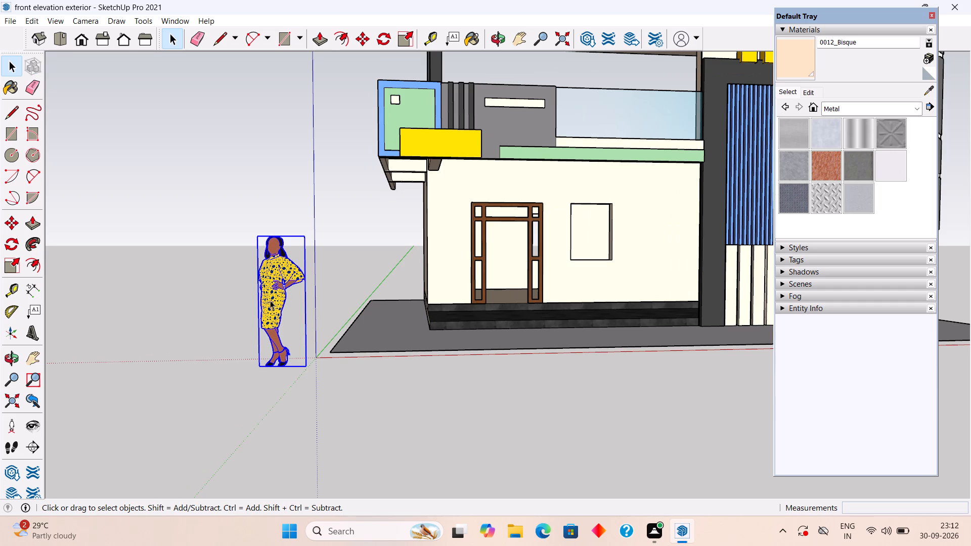
pyautogui.press('Delete')
# Examine the front facade, then the wooden entrance door frame and the front window opening up close.
pyautogui.scroll(-8, 301, 298)
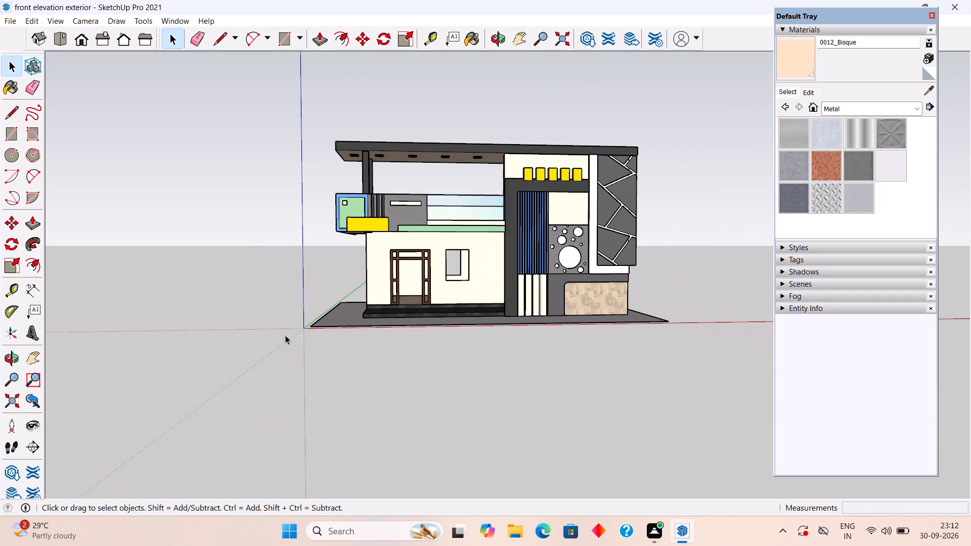
pyautogui.moveTo(352, 329); pyautogui.dragTo(365, 352, button='middle')
pyautogui.scroll(-1, 710, 312)
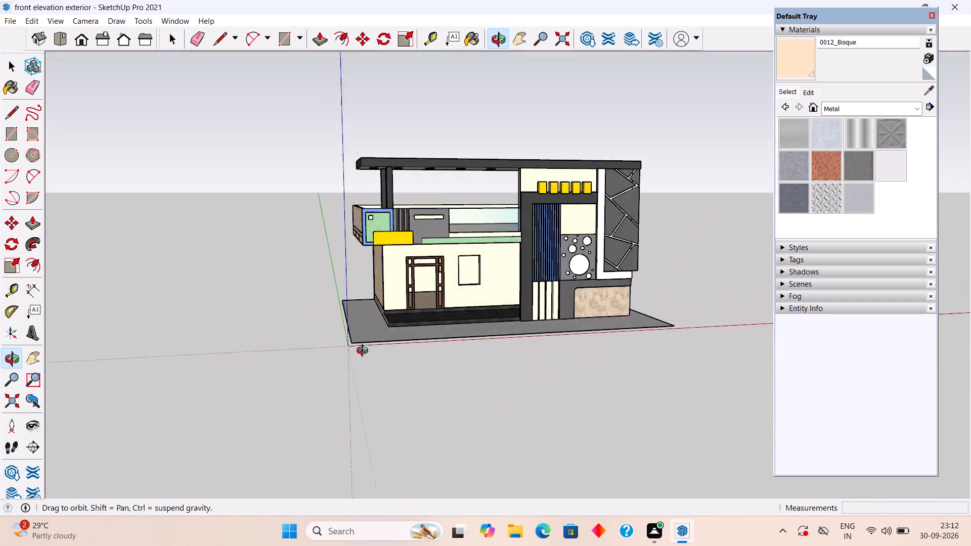
pyautogui.moveTo(365, 352); pyautogui.dragTo(229, 354, button='middle')
pyautogui.scroll(4, 508, 250)
pyautogui.moveTo(424, 275); pyautogui.dragTo(521, 194, button='middle')
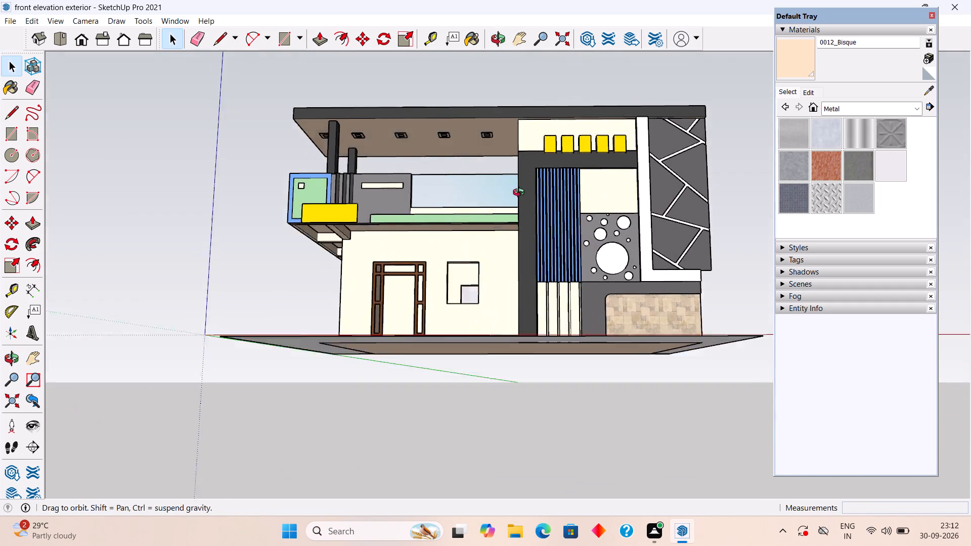
pyautogui.moveTo(521, 194); pyautogui.dragTo(569, 198, button='middle')
pyautogui.scroll(5, 468, 273)
pyautogui.scroll(4, 284, 328)
pyautogui.moveTo(288, 286); pyautogui.dragTo(296, 287, button='middle')
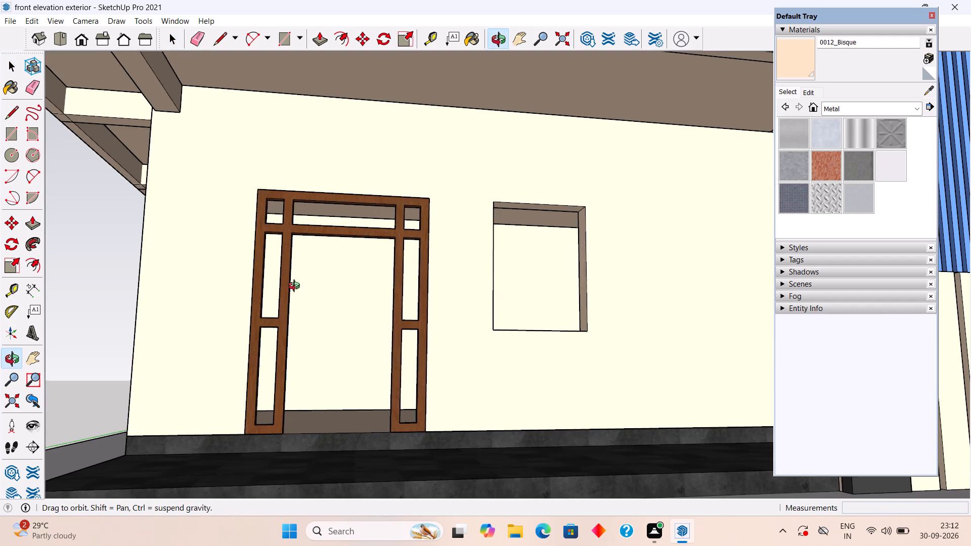
pyautogui.moveTo(296, 287); pyautogui.dragTo(395, 321, button='middle')
pyautogui.scroll(5, 393, 332)
pyautogui.scroll(-4, 393, 332)
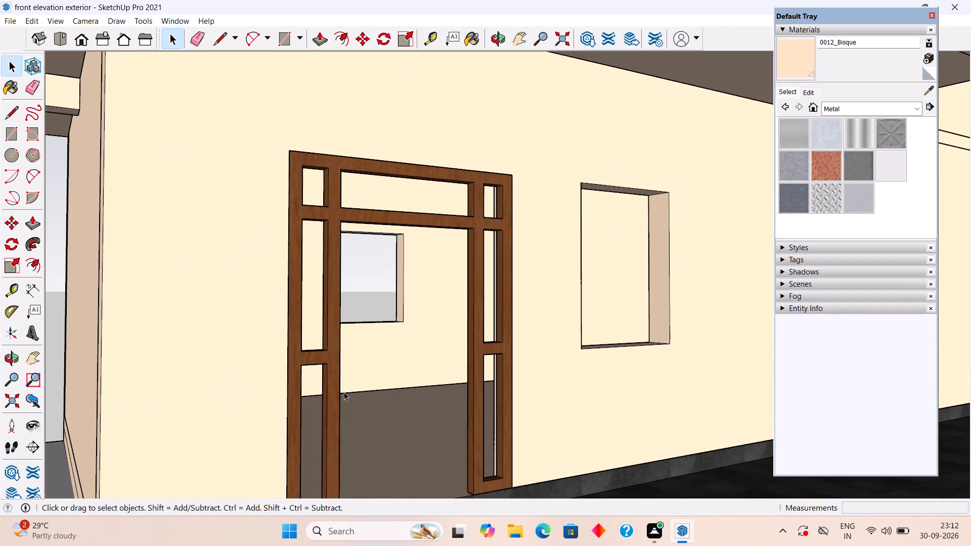
pyautogui.moveTo(308, 369); pyautogui.dragTo(234, 333, button='middle')
pyautogui.scroll(-6, 234, 333)
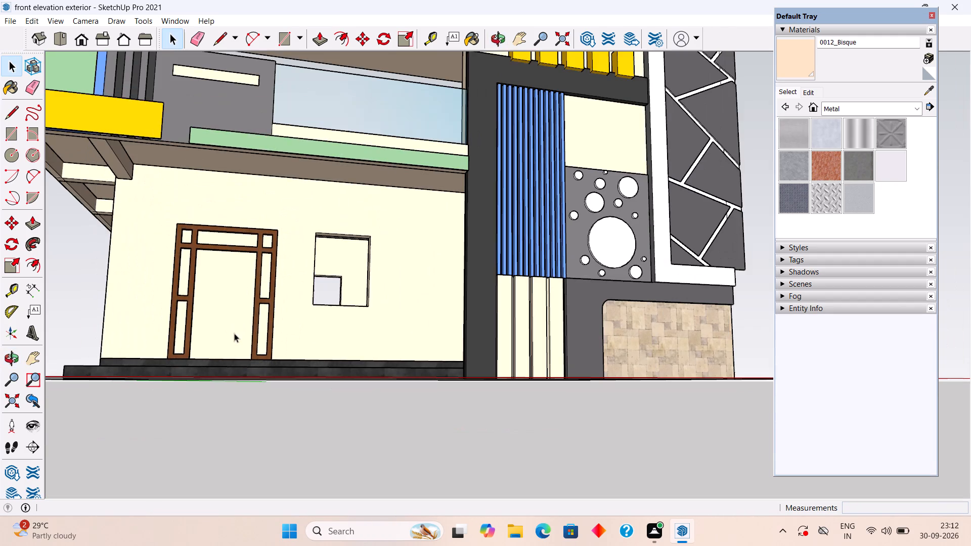
pyautogui.scroll(-1, 234, 333)
# Examine the porch, the balcony overhang's underside and the coloured balcony front panels from the porch-end corner.
pyautogui.moveTo(237, 337); pyautogui.dragTo(230, 379, button='middle')
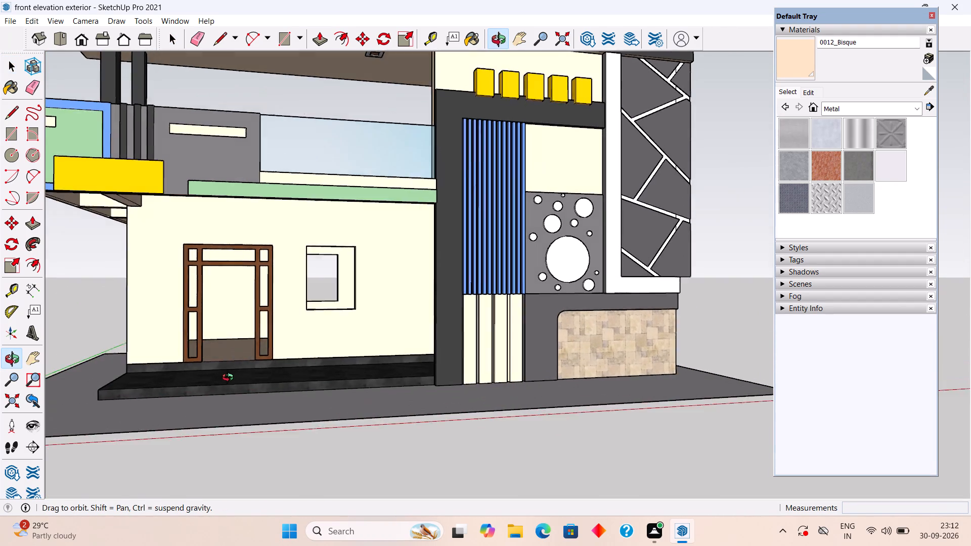
pyautogui.moveTo(230, 379); pyautogui.dragTo(456, 340, button='middle')
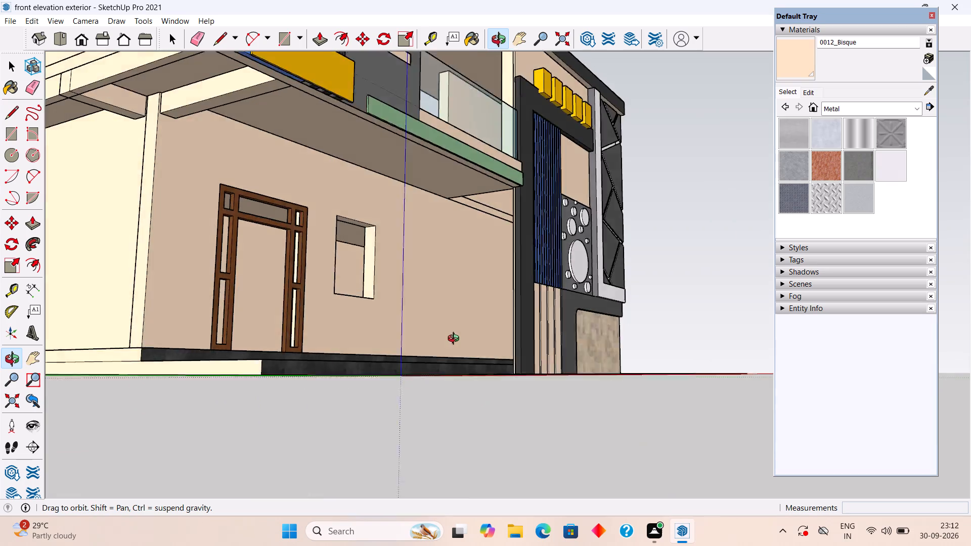
pyautogui.moveTo(456, 340); pyautogui.dragTo(456, 377, button='middle')
pyautogui.scroll(-1, 479, 343)
pyautogui.scroll(-8, 457, 377)
pyautogui.moveTo(425, 356); pyautogui.dragTo(421, 353, button='middle')
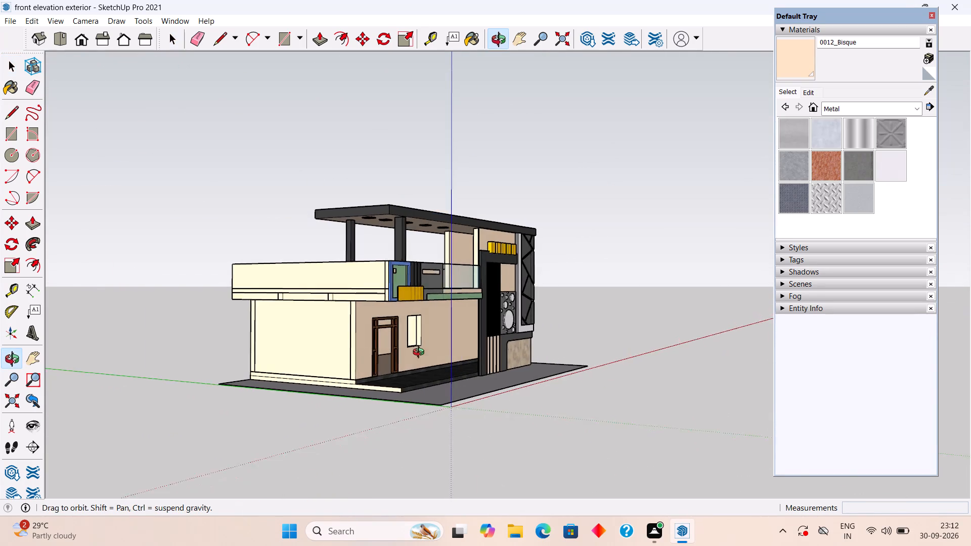
pyautogui.moveTo(421, 353); pyautogui.dragTo(255, 306, button='middle')
pyautogui.scroll(2, 255, 306)
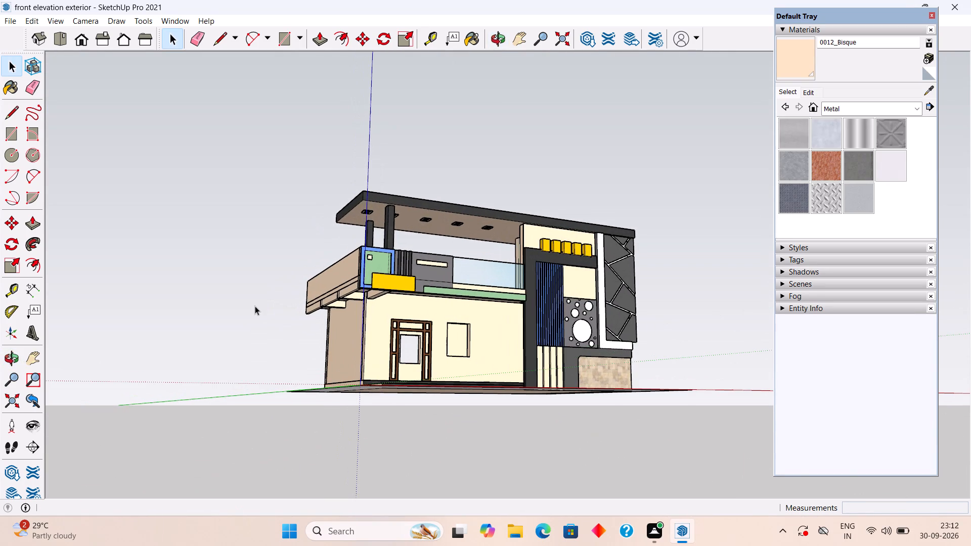
pyautogui.scroll(-2, 255, 306)
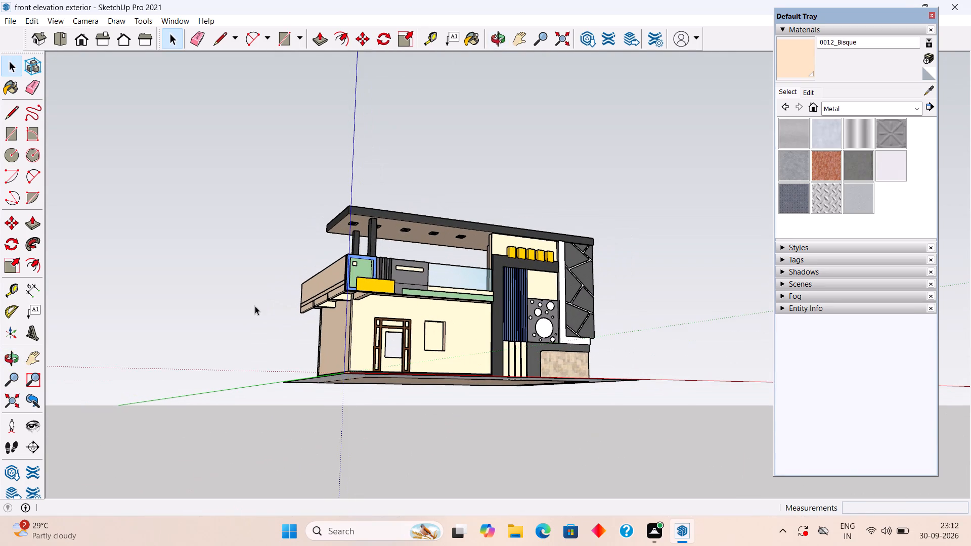
pyautogui.scroll(13, 388, 291)
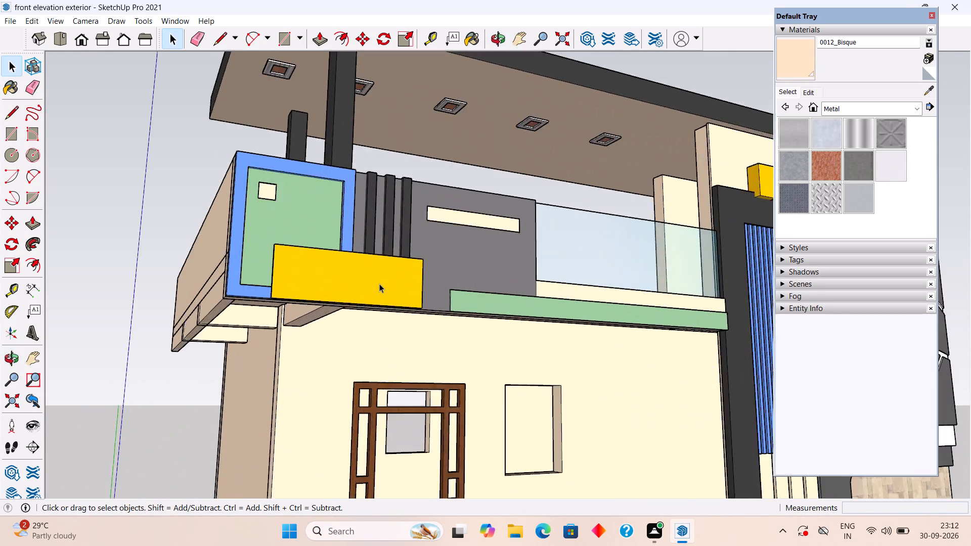
pyautogui.scroll(6, 379, 284)
pyautogui.scroll(-8, 379, 284)
pyautogui.scroll(-9, 314, 326)
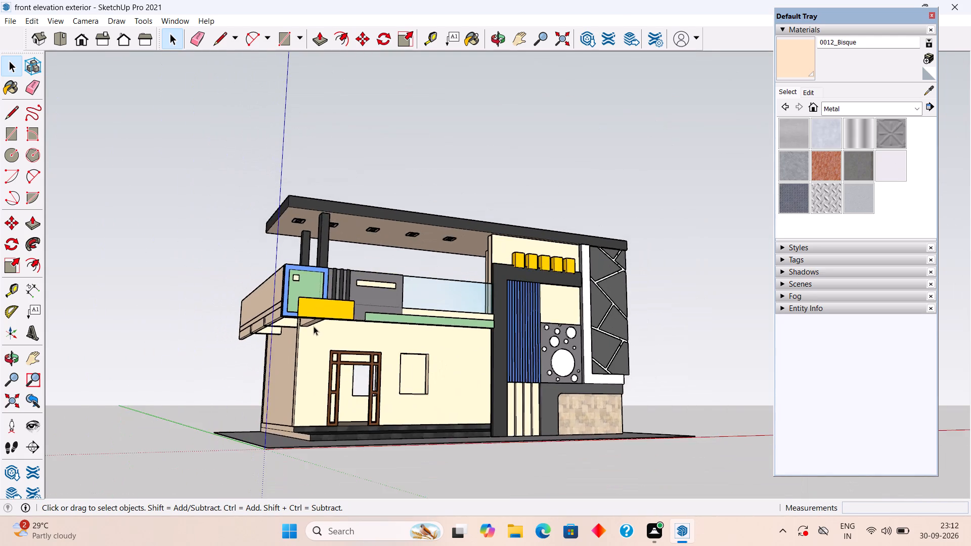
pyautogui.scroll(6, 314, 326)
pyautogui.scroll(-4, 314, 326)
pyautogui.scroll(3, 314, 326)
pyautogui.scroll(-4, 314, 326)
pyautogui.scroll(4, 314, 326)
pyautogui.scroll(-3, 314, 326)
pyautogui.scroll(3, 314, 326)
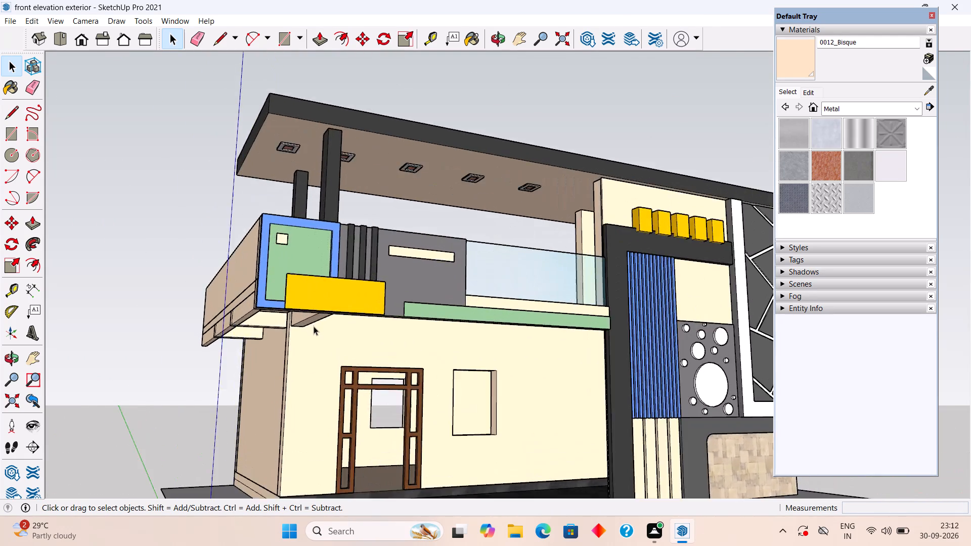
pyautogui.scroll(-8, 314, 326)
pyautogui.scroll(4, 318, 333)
# Examine the porch end wall, overhang beams and front facade from a low viewpoint.
pyautogui.moveTo(311, 325); pyautogui.dragTo(310, 294, button='middle')
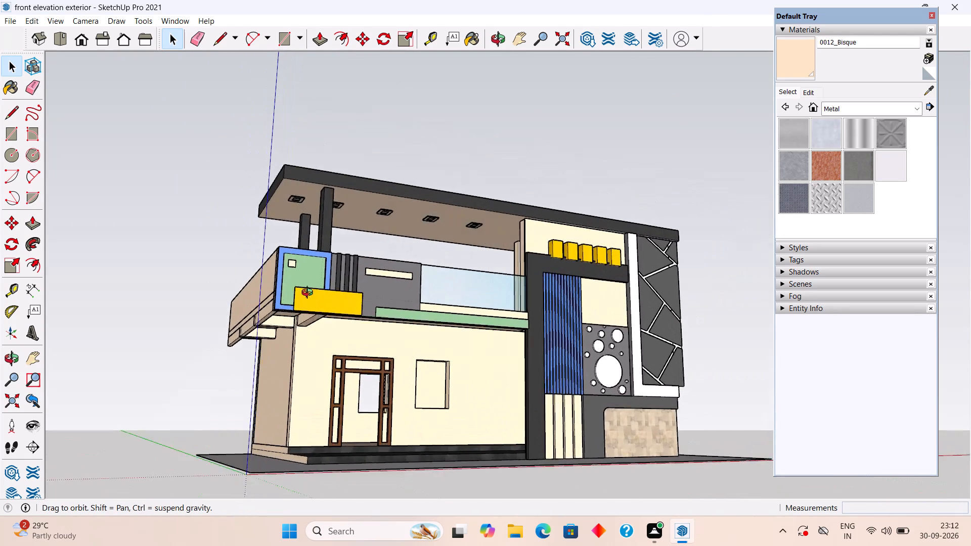
pyautogui.moveTo(310, 294); pyautogui.dragTo(541, 310, button='middle')
pyautogui.scroll(-3, 506, 276)
pyautogui.scroll(3, 480, 285)
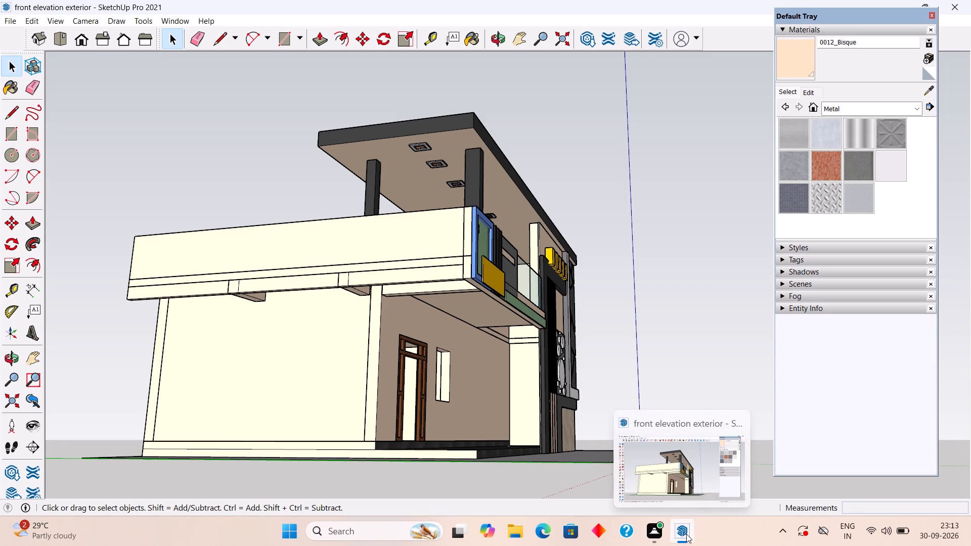
pyautogui.scroll(-2, 422, 334)
pyautogui.moveTo(421, 332); pyautogui.dragTo(419, 327, button='middle')
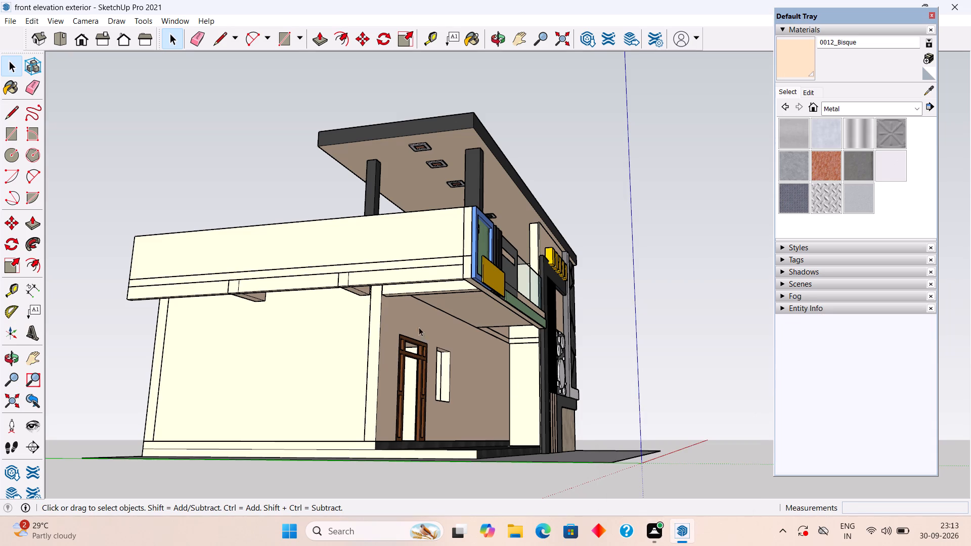
pyautogui.moveTo(419, 327); pyautogui.dragTo(280, 338, button='middle')
pyautogui.moveTo(444, 286); pyautogui.dragTo(316, 281, button='middle')
pyautogui.scroll(-3, 315, 284)
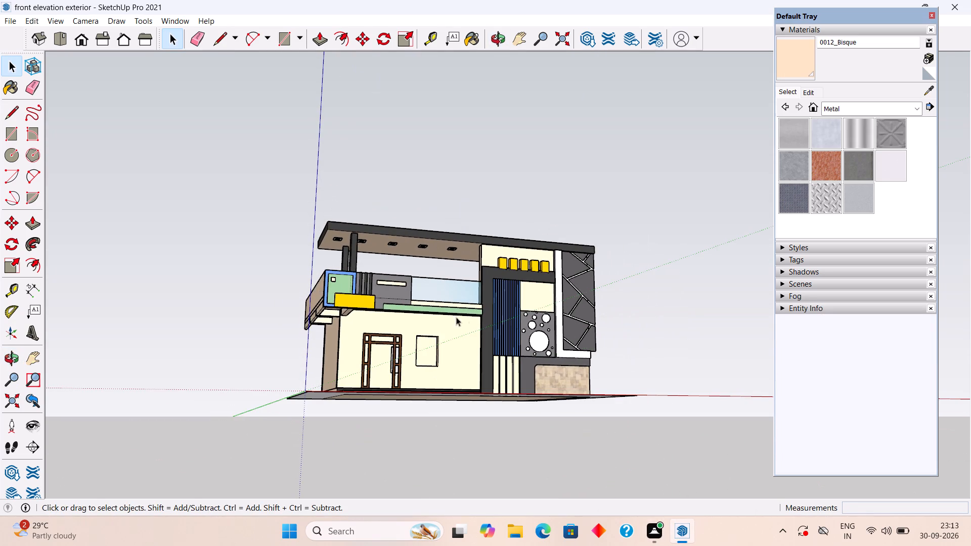
pyautogui.click(607, 258)
pyautogui.scroll(3, 525, 415)
# Examine the tiled porch floor, the tower's decorative panels and the house's overall form from both front corners and below.
pyautogui.moveTo(469, 342); pyautogui.dragTo(473, 403, button='middle')
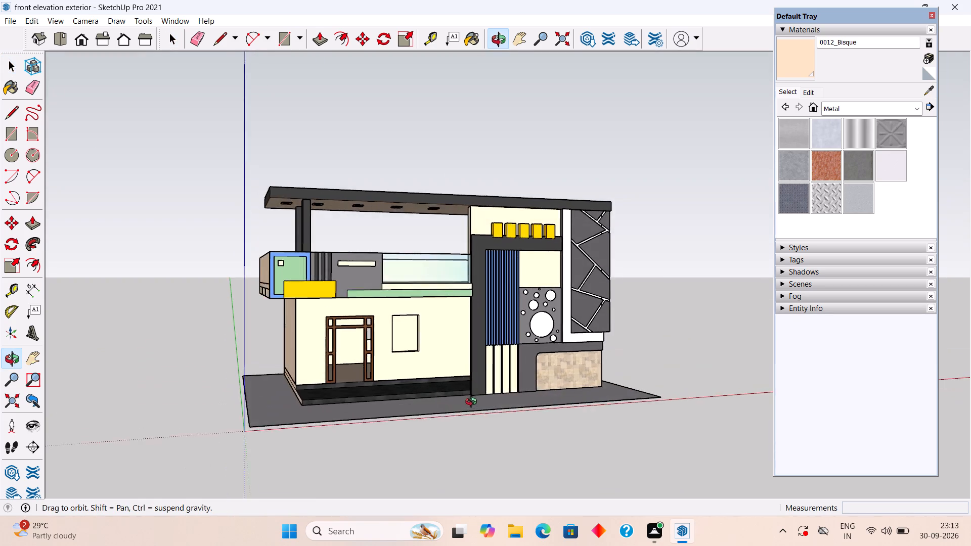
pyautogui.moveTo(473, 403); pyautogui.dragTo(482, 452, button='middle')
pyautogui.scroll(4, 474, 450)
pyautogui.scroll(3, 459, 387)
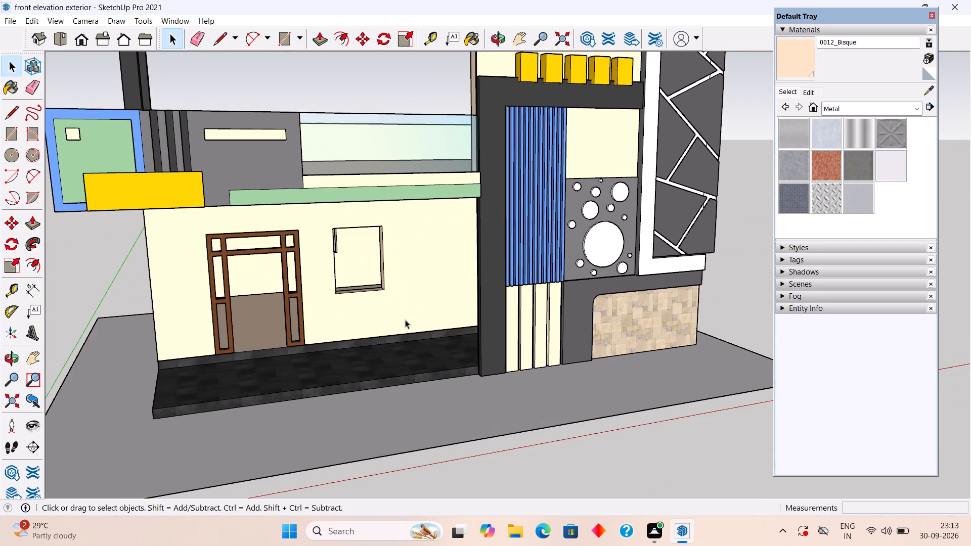
pyautogui.moveTo(403, 318); pyautogui.dragTo(229, 315, button='middle')
pyautogui.scroll(-4, 230, 314)
pyautogui.moveTo(220, 307); pyautogui.dragTo(218, 237, button='middle')
pyautogui.scroll(1, 218, 237)
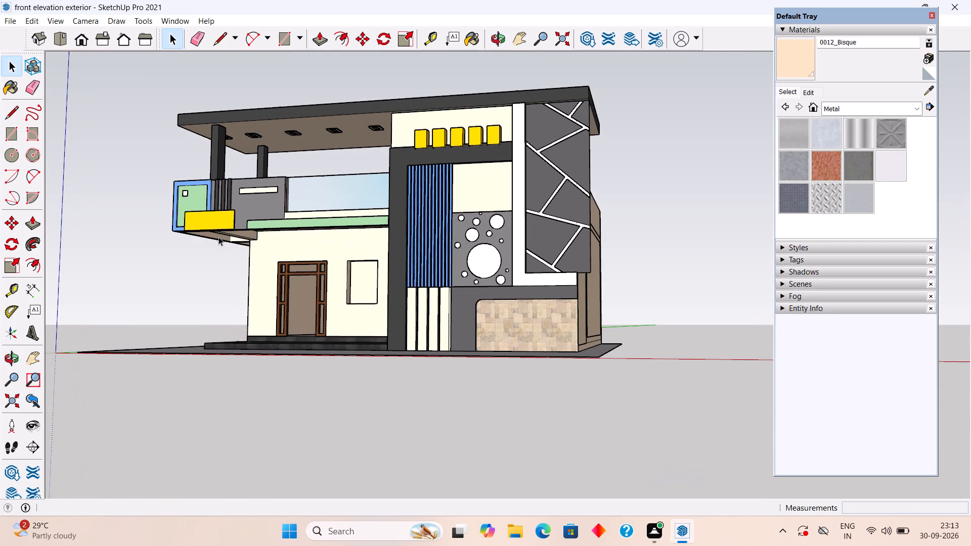
pyautogui.scroll(1, 218, 237)
pyautogui.scroll(-3, 218, 237)
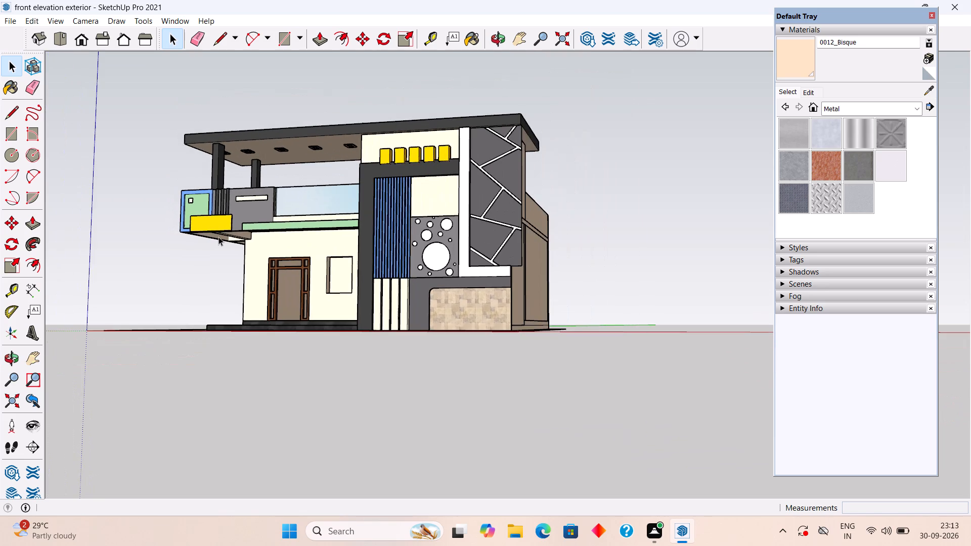
pyautogui.moveTo(268, 184); pyautogui.dragTo(414, 150, button='middle')
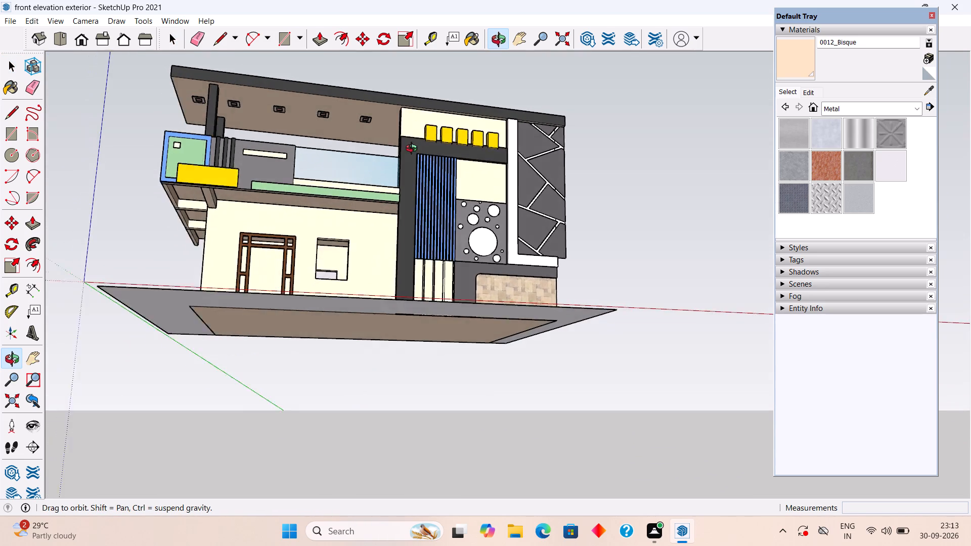
pyautogui.moveTo(414, 150); pyautogui.dragTo(562, 210, button='middle')
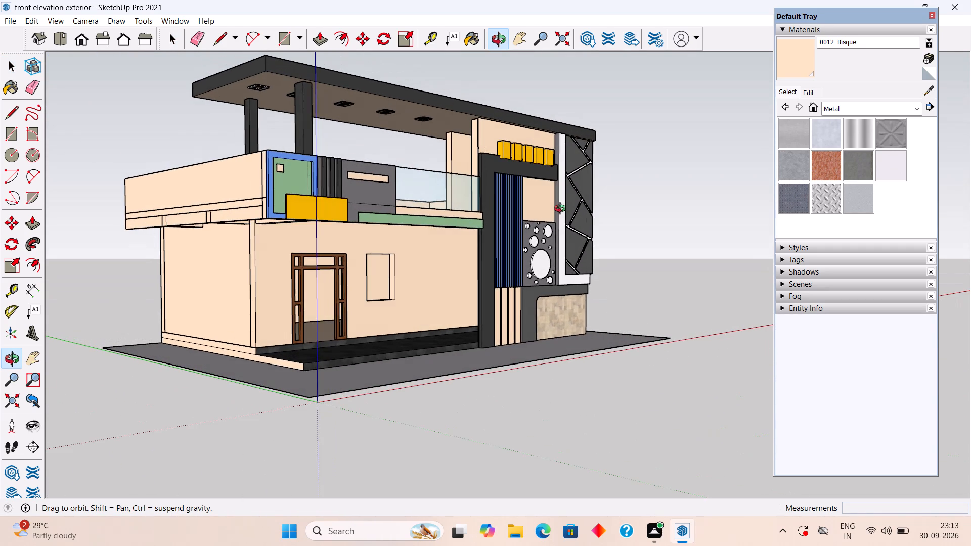
pyautogui.moveTo(562, 210); pyautogui.dragTo(558, 231, button='middle')
pyautogui.scroll(-2, 558, 231)
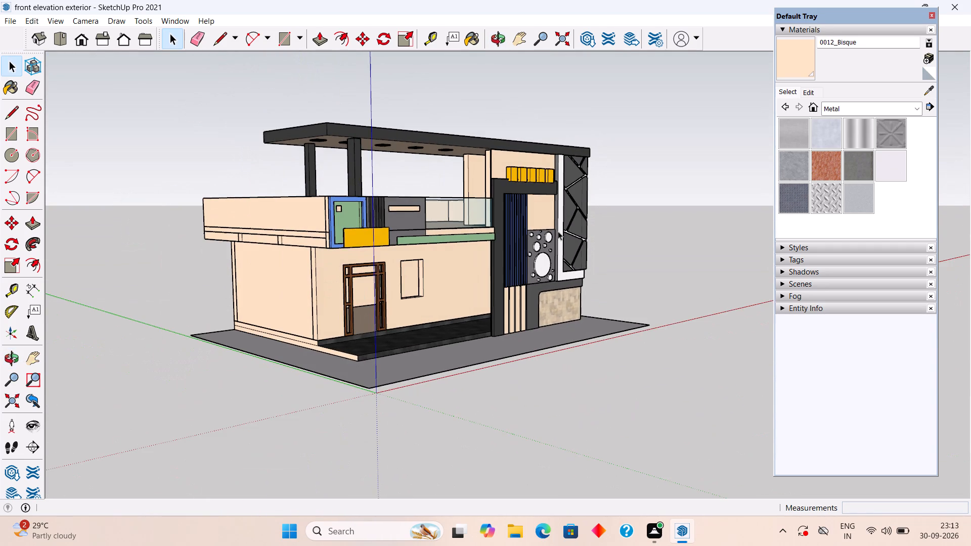
# Examine the roof overhang's underside, the base slab from below and the whole front facade from several angles.
pyautogui.scroll(-1, 558, 231)
pyautogui.moveTo(432, 144); pyautogui.dragTo(375, 70, button='middle')
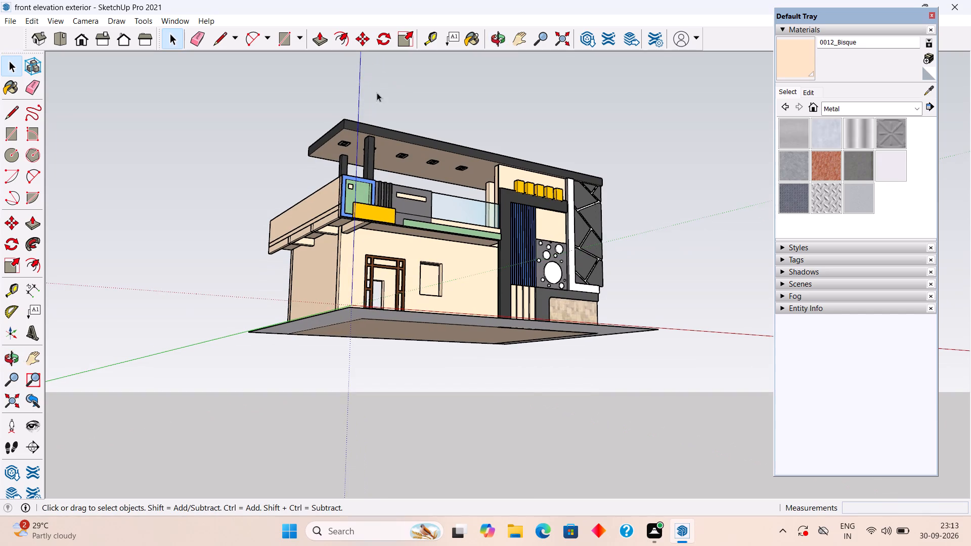
pyautogui.scroll(3, 467, 182)
pyautogui.moveTo(396, 189); pyautogui.dragTo(315, 129, button='middle')
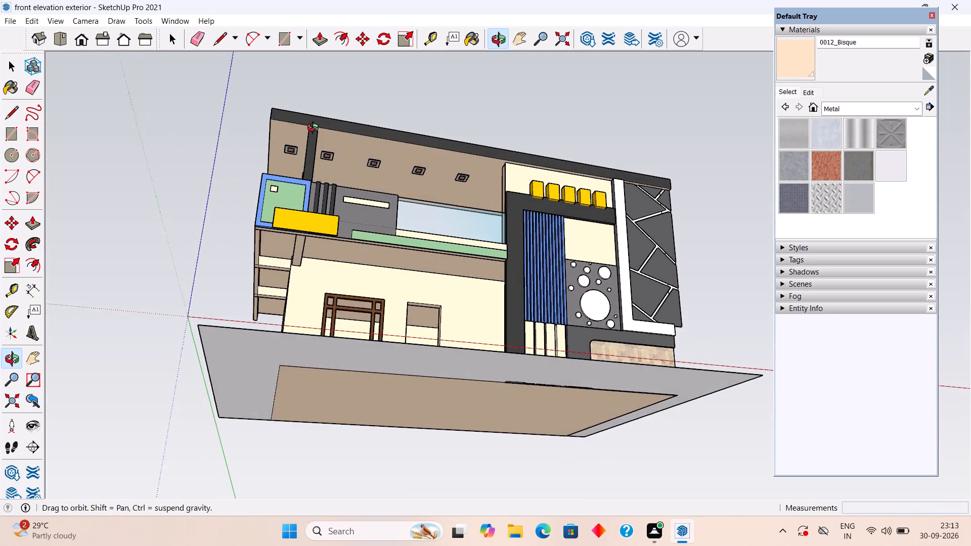
pyautogui.moveTo(315, 129); pyautogui.dragTo(215, 235, button='middle')
pyautogui.scroll(-3, 215, 235)
pyautogui.moveTo(313, 261); pyautogui.dragTo(427, 304, button='middle')
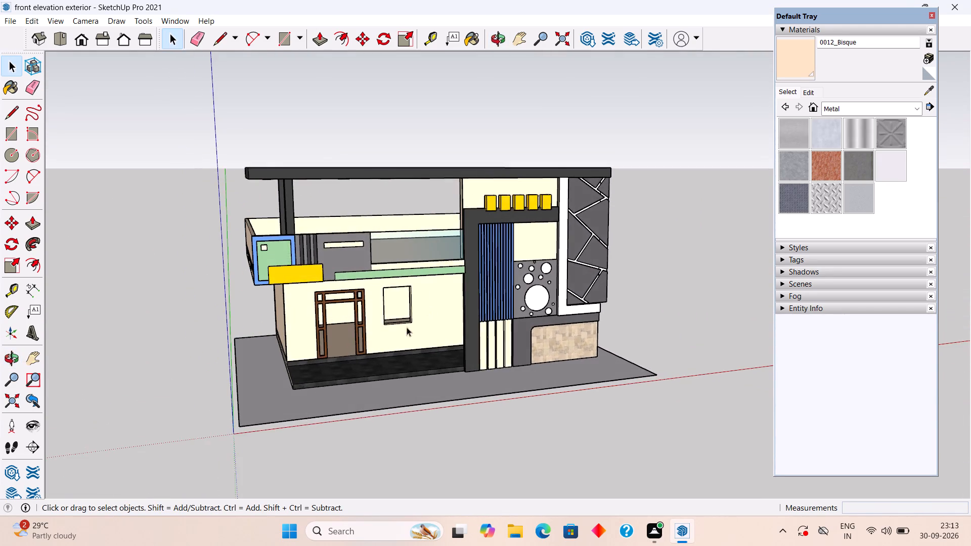
pyautogui.scroll(4, 396, 340)
pyautogui.moveTo(405, 344); pyautogui.dragTo(561, 318, button='middle')
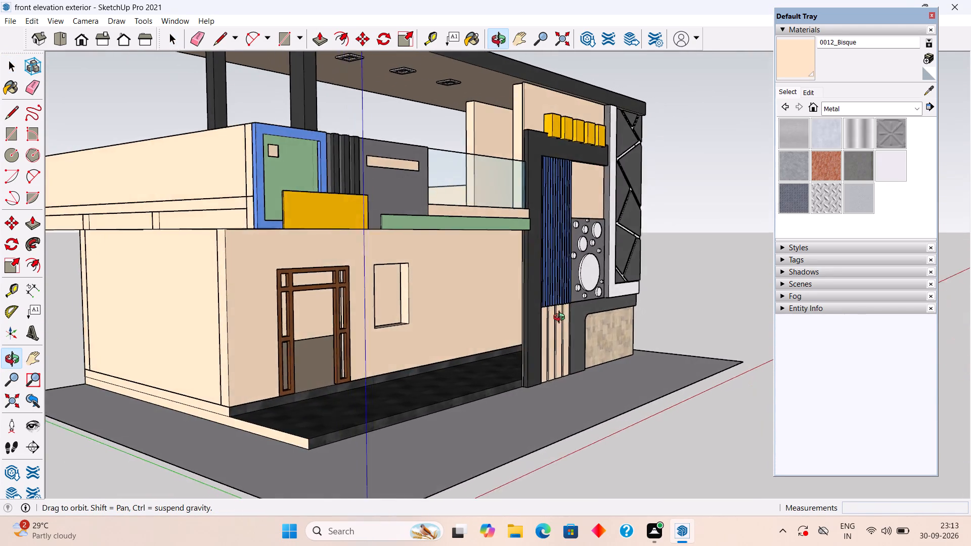
pyautogui.moveTo(561, 318); pyautogui.dragTo(451, 395, button='middle')
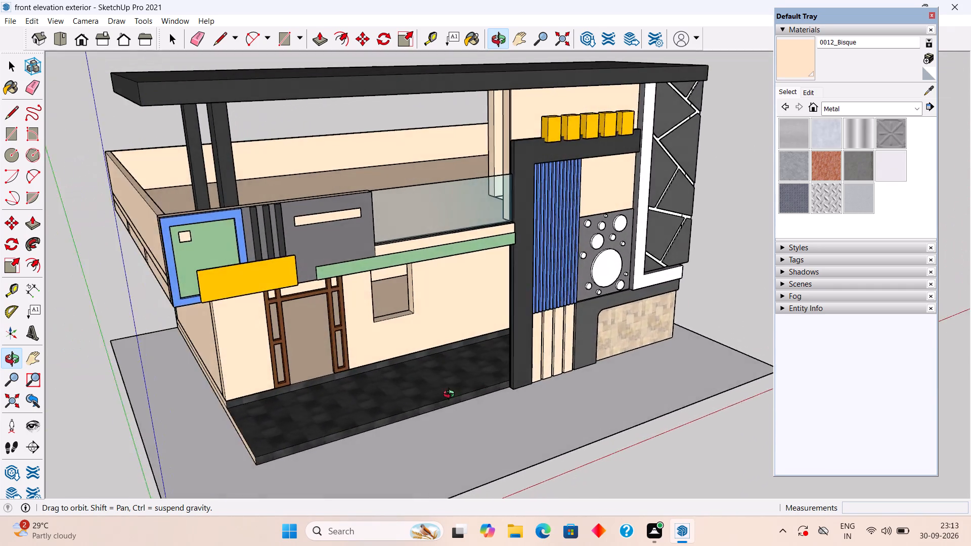
# Examine the wooden entrance door frame, the front window opening and the porch floor up close.
pyautogui.moveTo(451, 395); pyautogui.dragTo(332, 349, button='middle')
pyautogui.scroll(4, 346, 349)
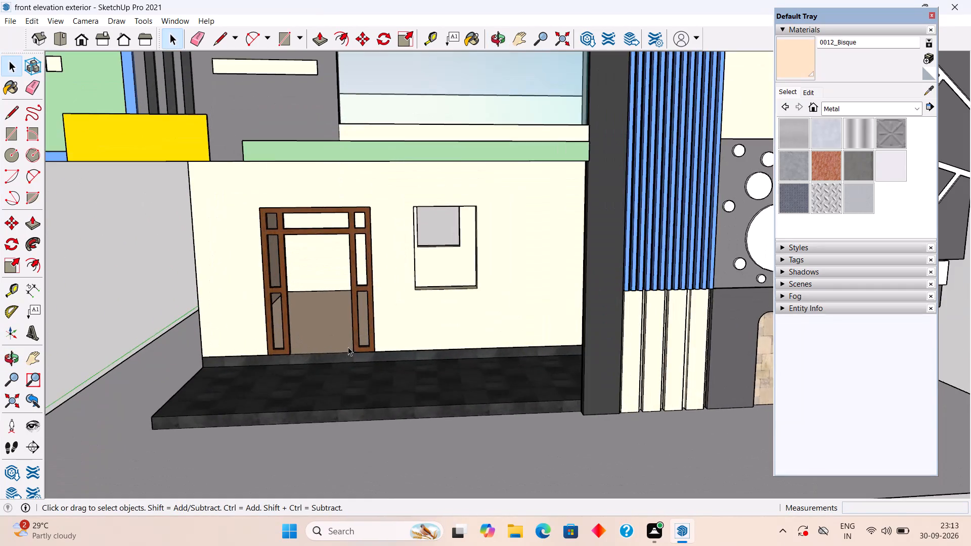
pyautogui.scroll(4, 345, 353)
pyautogui.scroll(1, 312, 328)
pyautogui.moveTo(310, 310); pyautogui.dragTo(286, 326, button='middle')
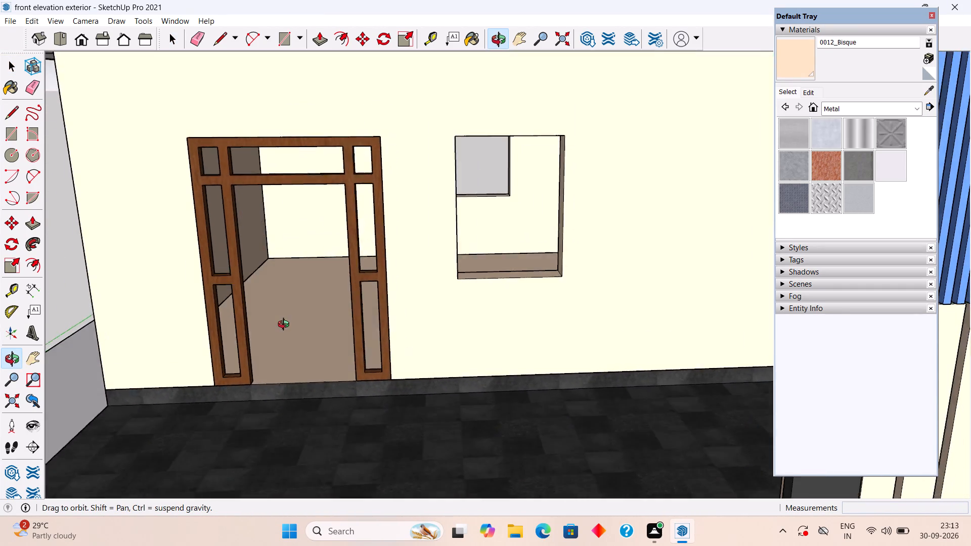
pyautogui.moveTo(286, 326); pyautogui.dragTo(271, 286, button='middle')
pyautogui.scroll(1, 271, 286)
pyautogui.scroll(-6, 271, 286)
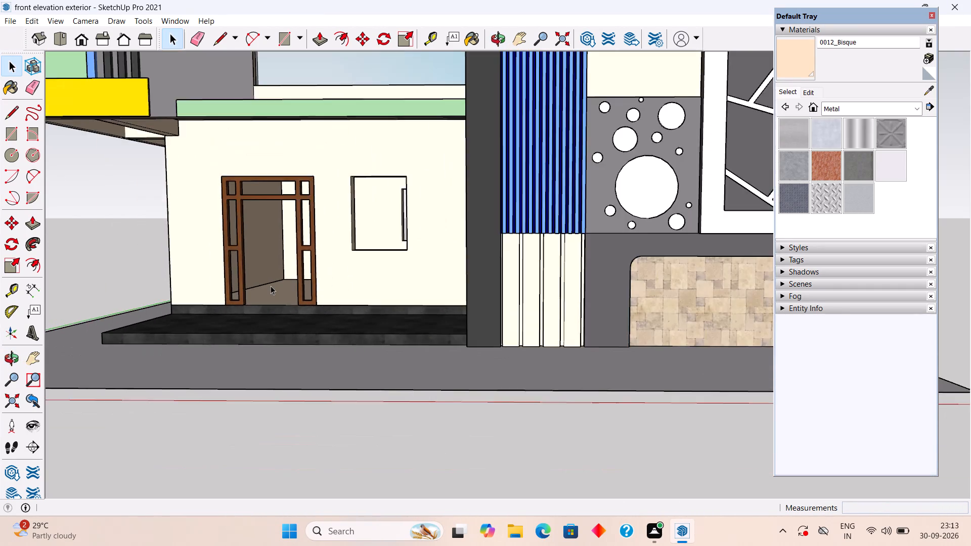
pyautogui.scroll(-10, 271, 285)
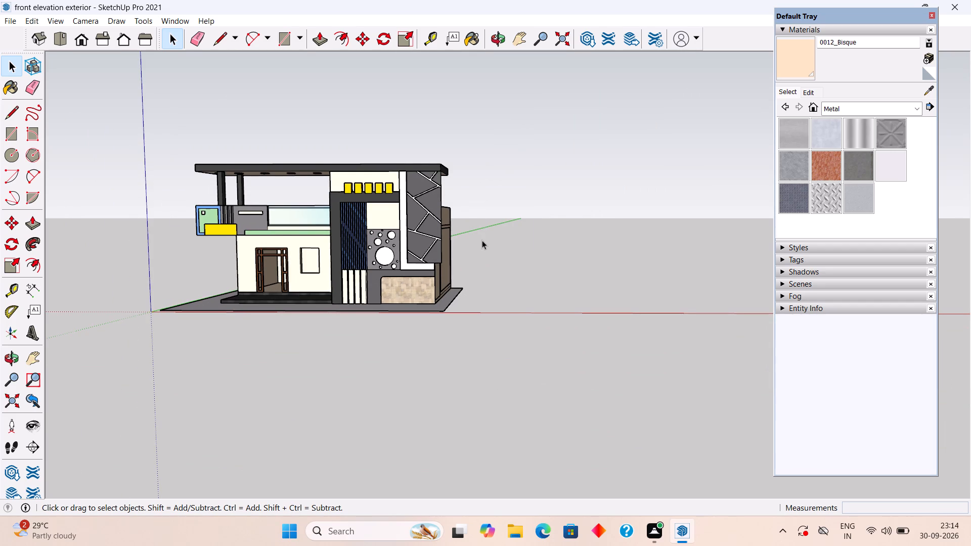
# Examine the tower's dark panel with diagonal white strips, its edge and the adjoining side wall up close.
pyautogui.scroll(2, 488, 242)
pyautogui.moveTo(489, 242); pyautogui.dragTo(352, 248, button='middle')
pyautogui.scroll(1, 423, 233)
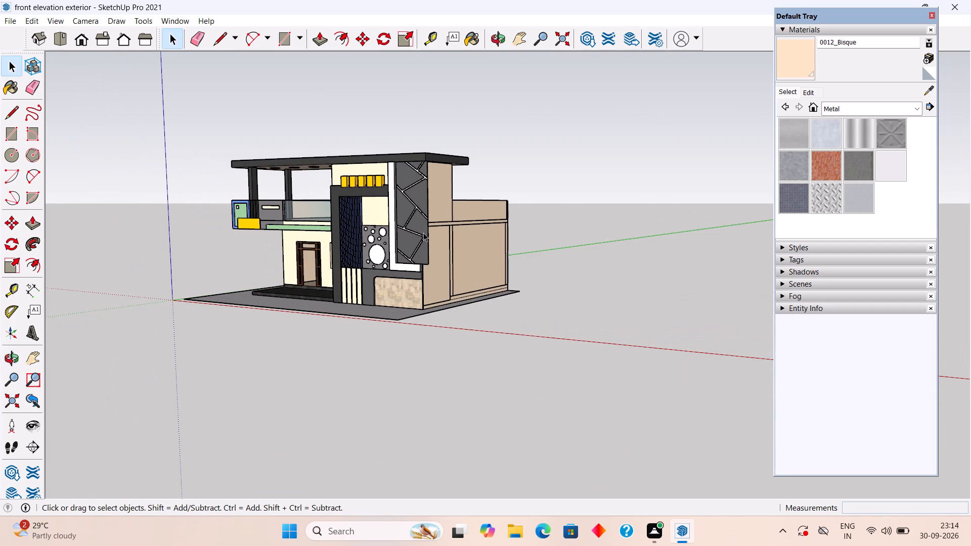
pyautogui.moveTo(423, 233); pyautogui.dragTo(400, 228, button='middle')
pyautogui.scroll(14, 399, 224)
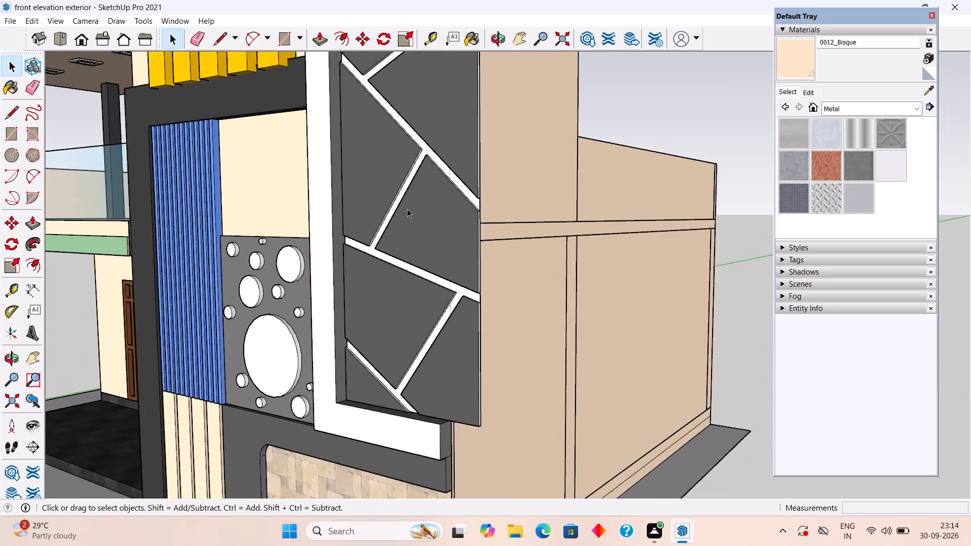
pyautogui.scroll(3, 407, 209)
pyautogui.scroll(3, 521, 336)
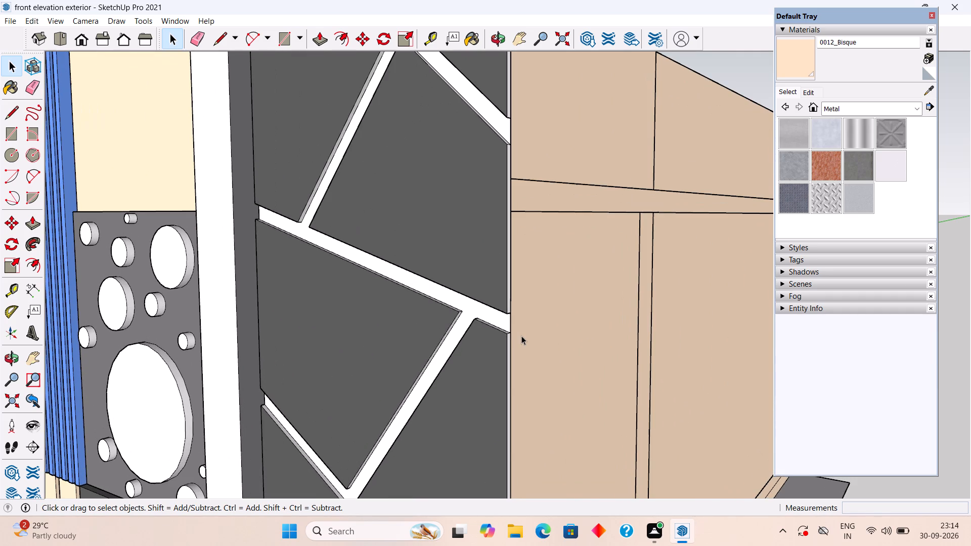
pyautogui.moveTo(493, 332); pyautogui.dragTo(336, 301, button='middle')
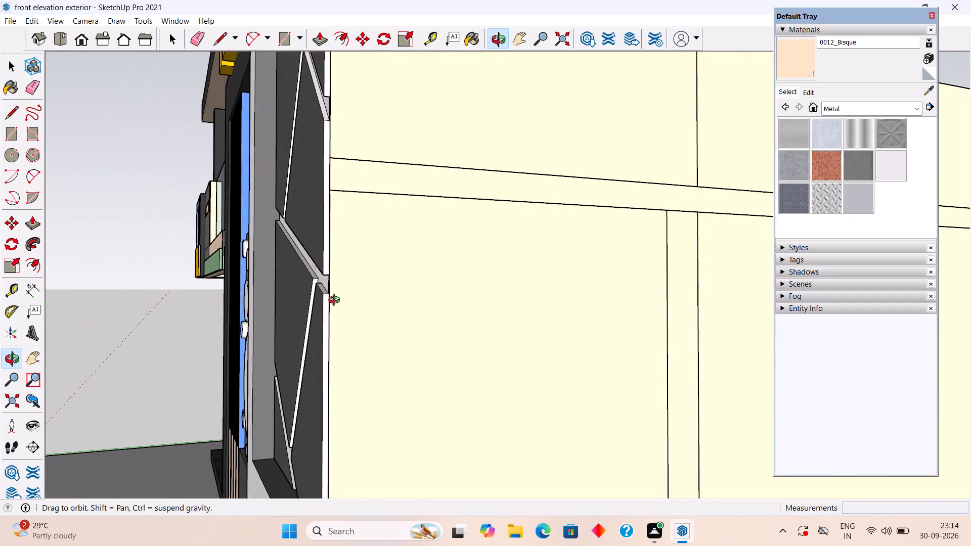
pyautogui.moveTo(336, 301); pyautogui.dragTo(318, 266, button='middle')
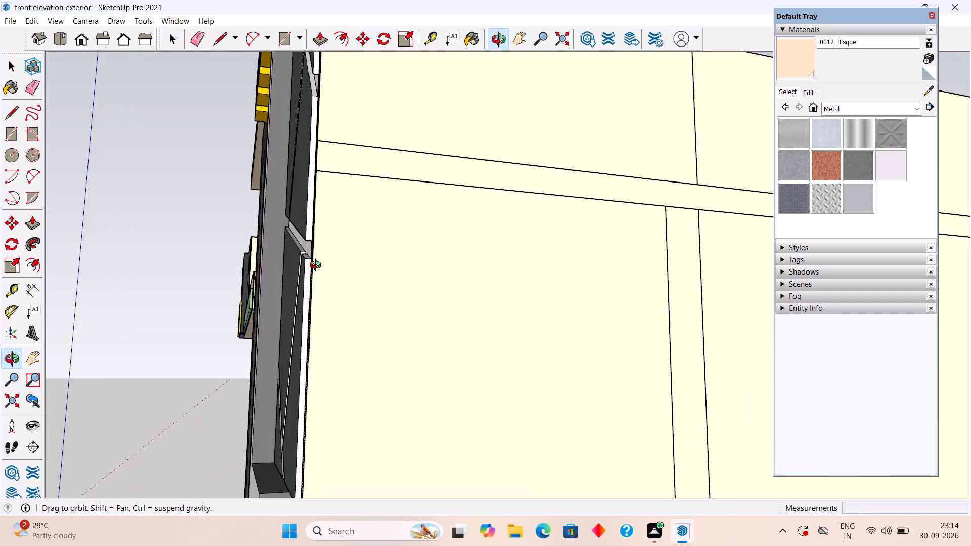
pyautogui.moveTo(318, 266); pyautogui.dragTo(575, 295, button='middle')
pyautogui.scroll(-4, 575, 295)
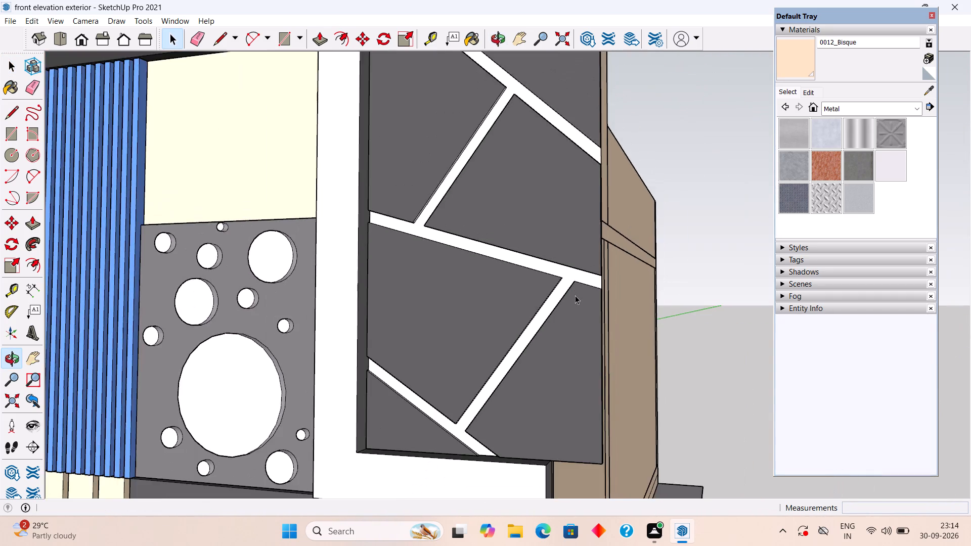
pyautogui.scroll(-9, 575, 295)
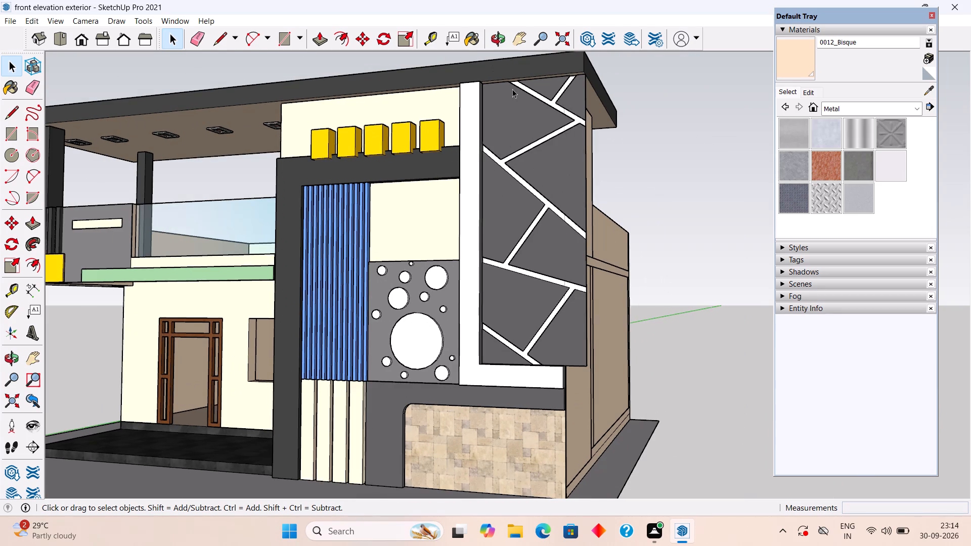
# Examine the tower's upper front, with its yellow blocks, blue slats and circle panel, and the house from slightly above.
pyautogui.scroll(1, 512, 90)
pyautogui.scroll(-1, 513, 100)
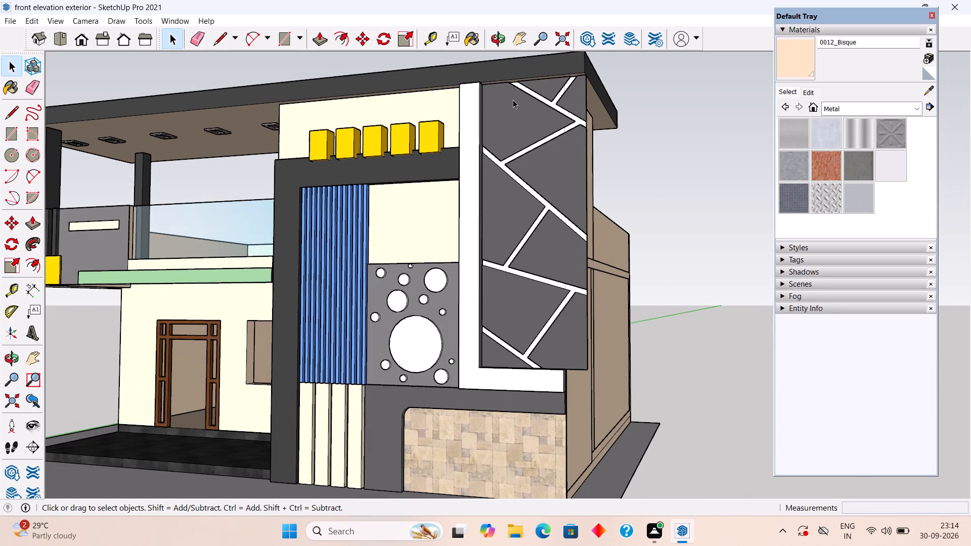
pyautogui.moveTo(523, 122); pyautogui.dragTo(587, 150, button='middle')
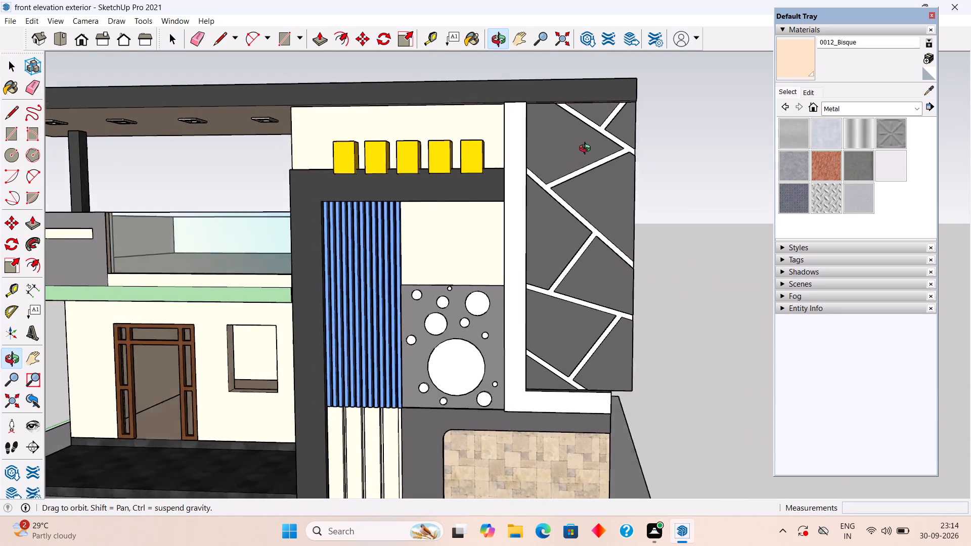
pyautogui.moveTo(587, 150); pyautogui.dragTo(561, 210, button='middle')
pyautogui.scroll(-6, 552, 222)
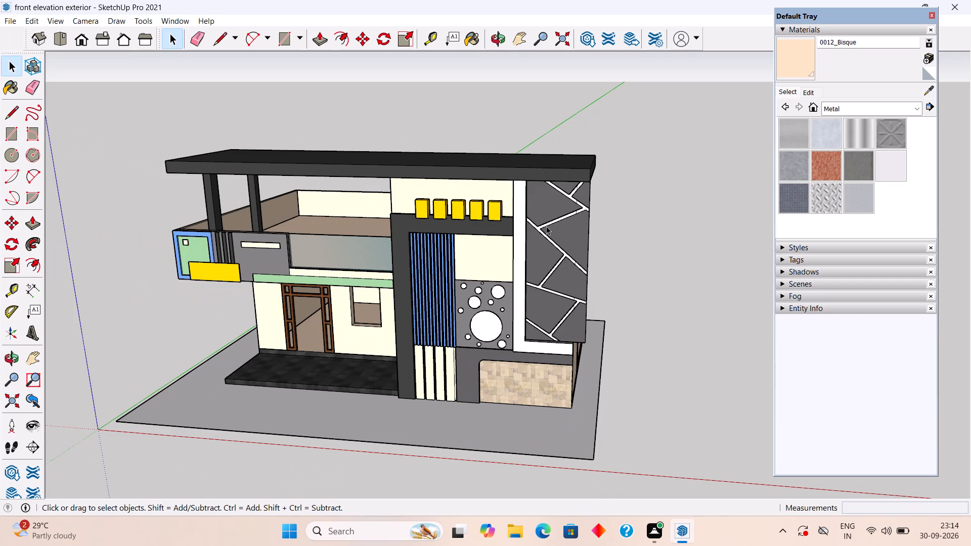
pyautogui.scroll(7, 541, 214)
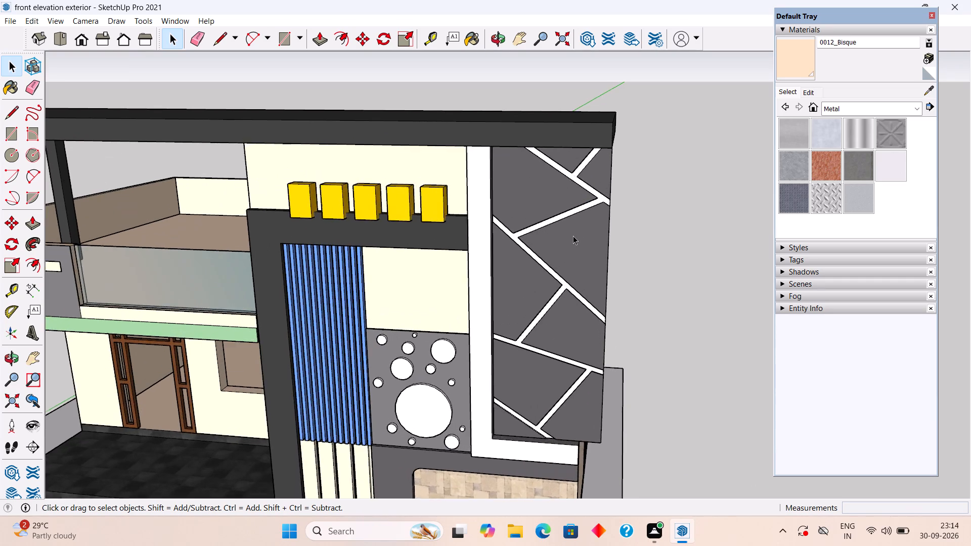
pyautogui.scroll(3, 573, 236)
pyautogui.middleClick(573, 236)
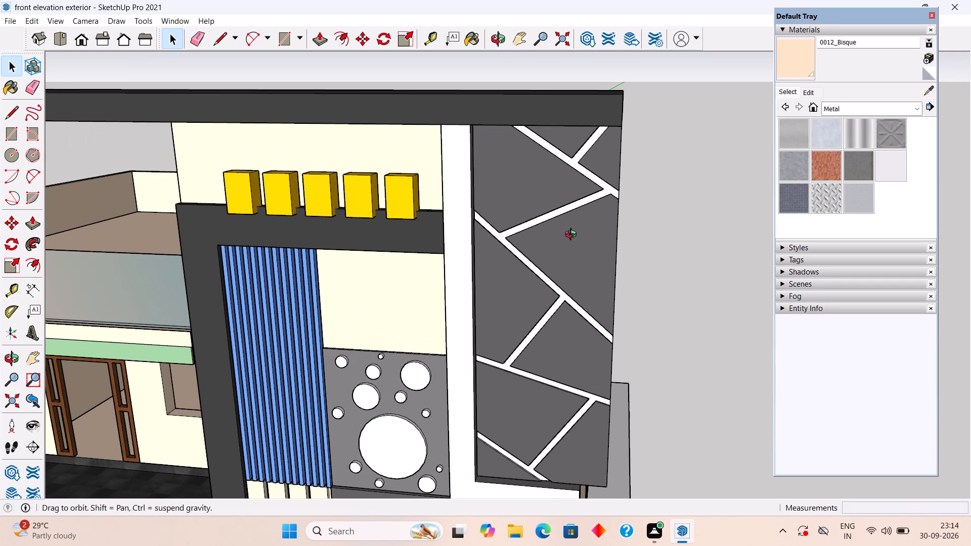
pyautogui.scroll(-13, 573, 236)
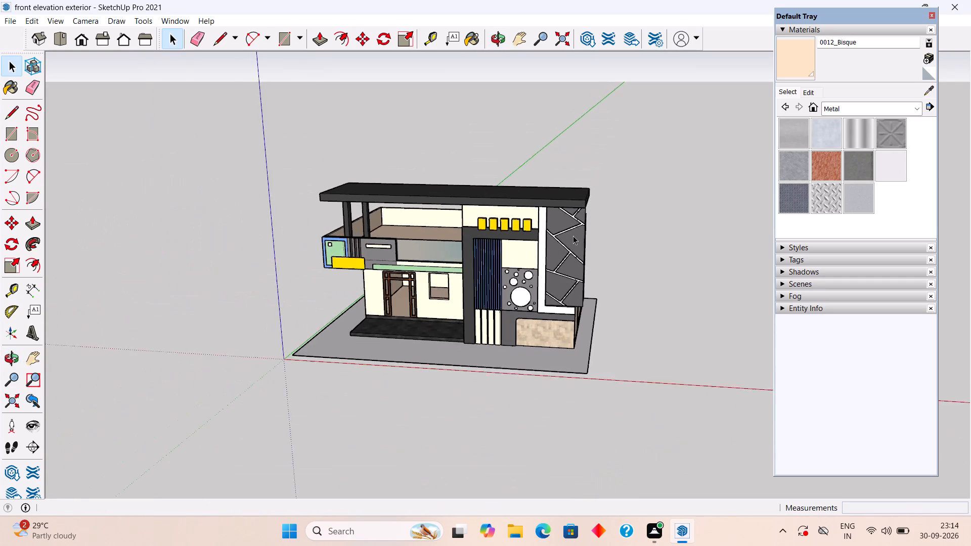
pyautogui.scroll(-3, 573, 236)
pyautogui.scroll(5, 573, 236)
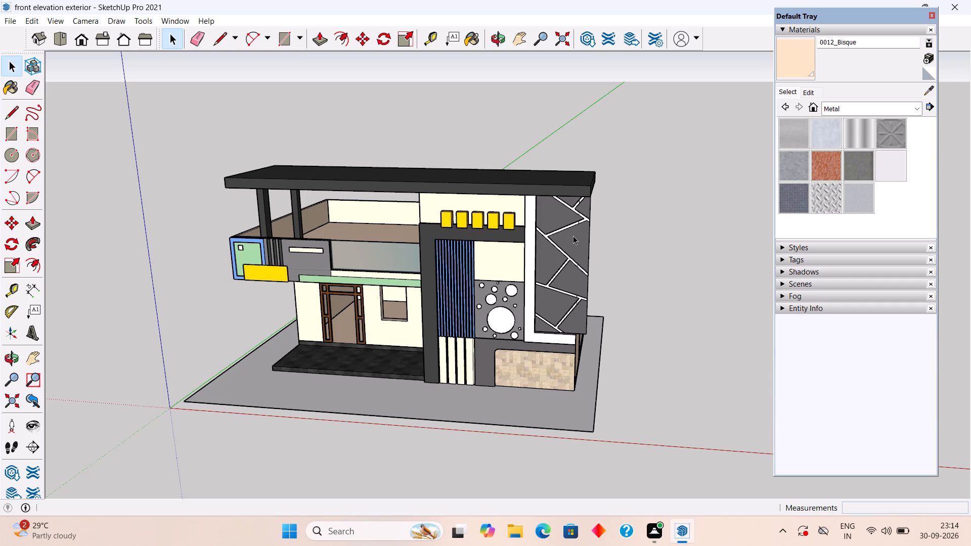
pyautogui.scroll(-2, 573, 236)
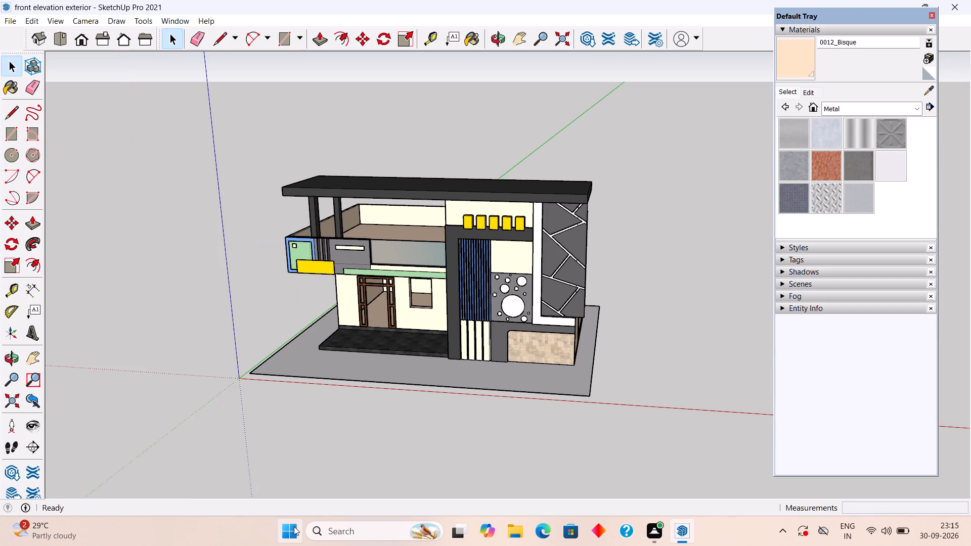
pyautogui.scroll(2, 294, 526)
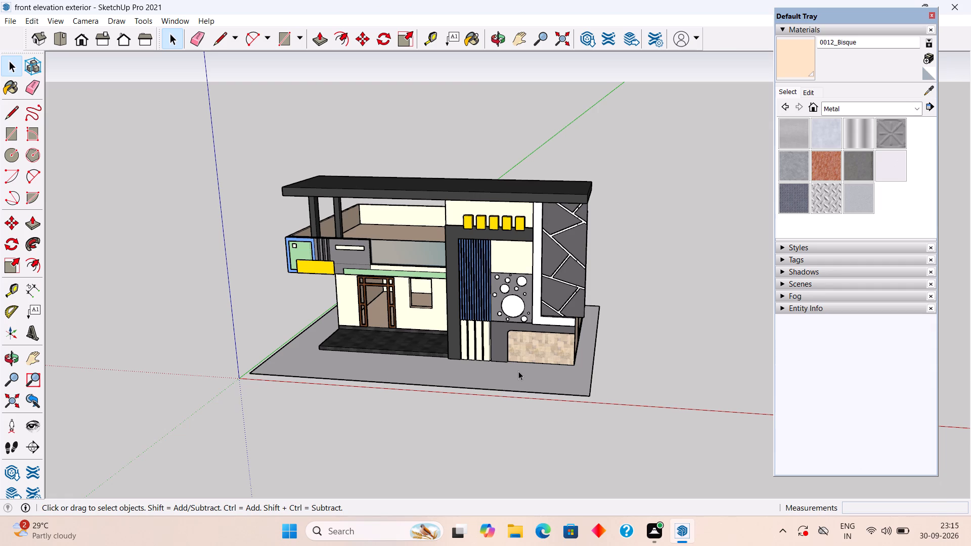
# Save the model as "front elevation exterior" in the Downloads folder in SketchUp Models format, replacing the existing file.
pyautogui.click(9, 15)
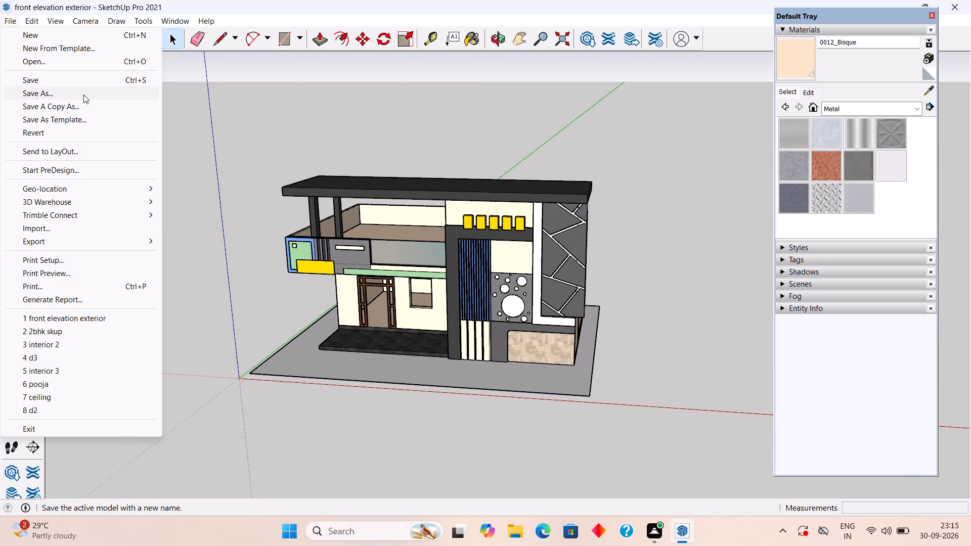
pyautogui.click(83, 95)
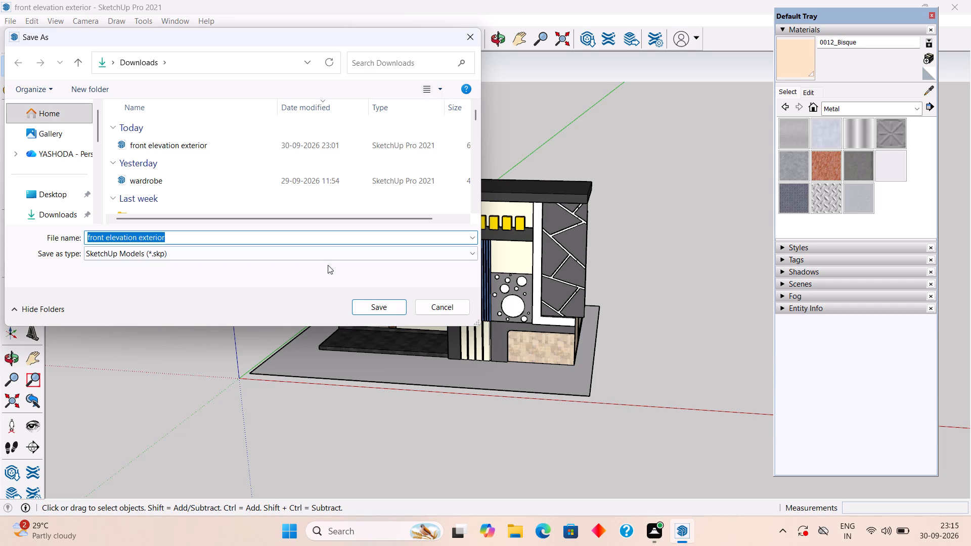
pyautogui.click(372, 307)
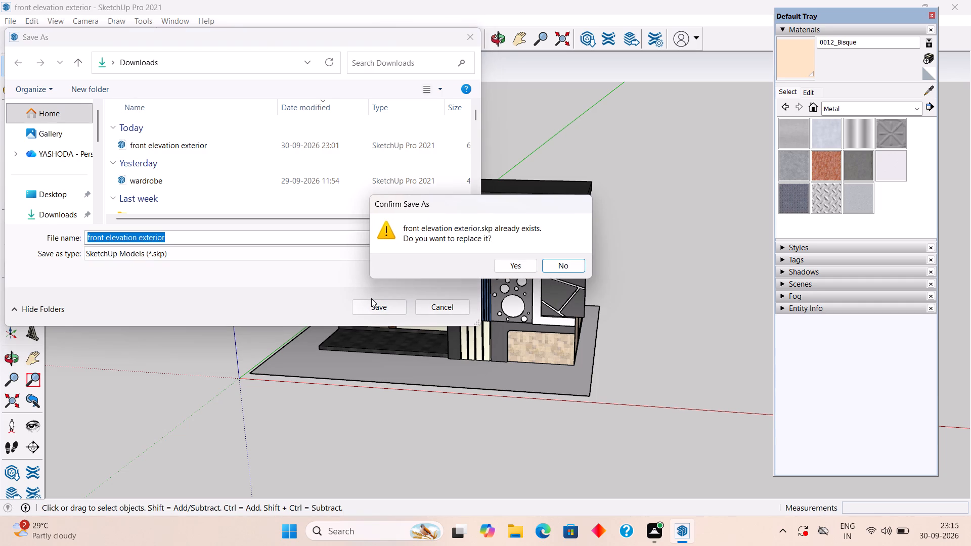
pyautogui.click(509, 262)
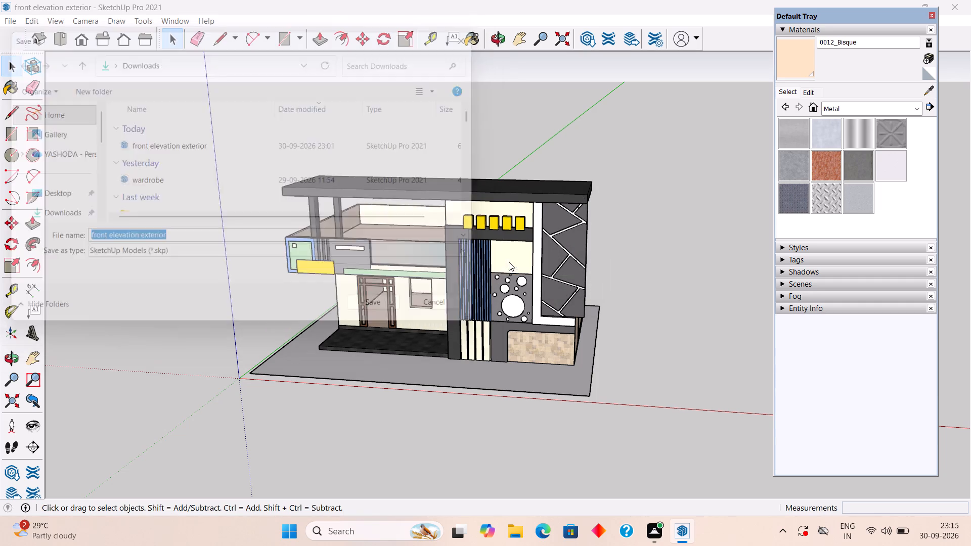